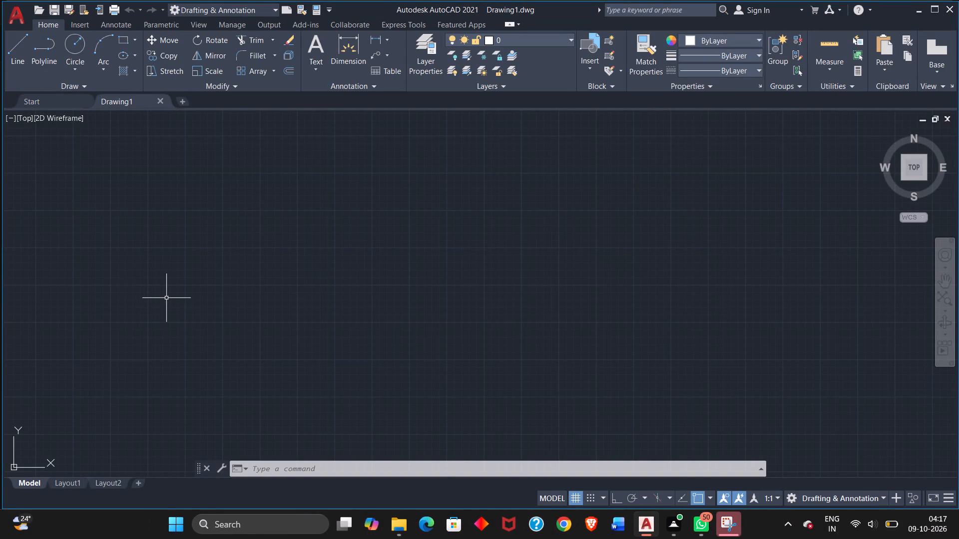
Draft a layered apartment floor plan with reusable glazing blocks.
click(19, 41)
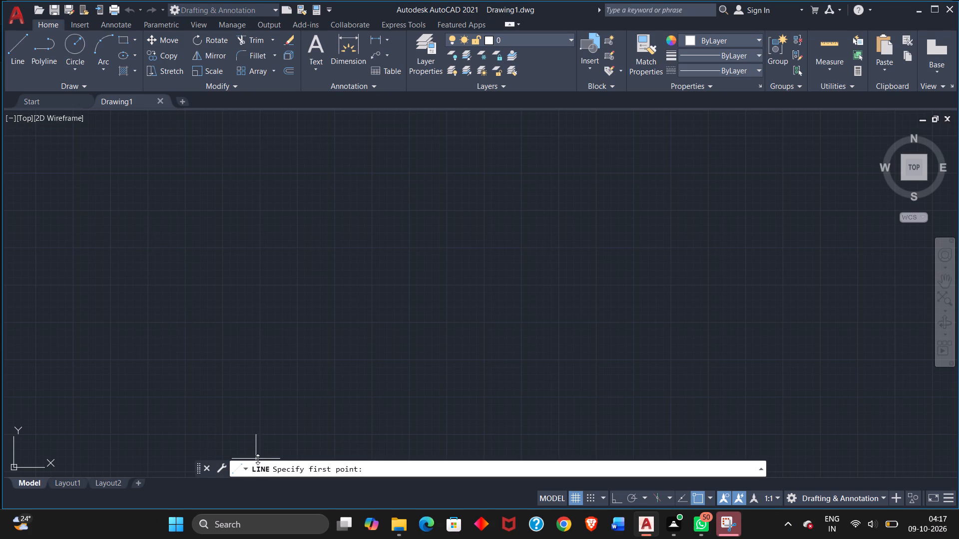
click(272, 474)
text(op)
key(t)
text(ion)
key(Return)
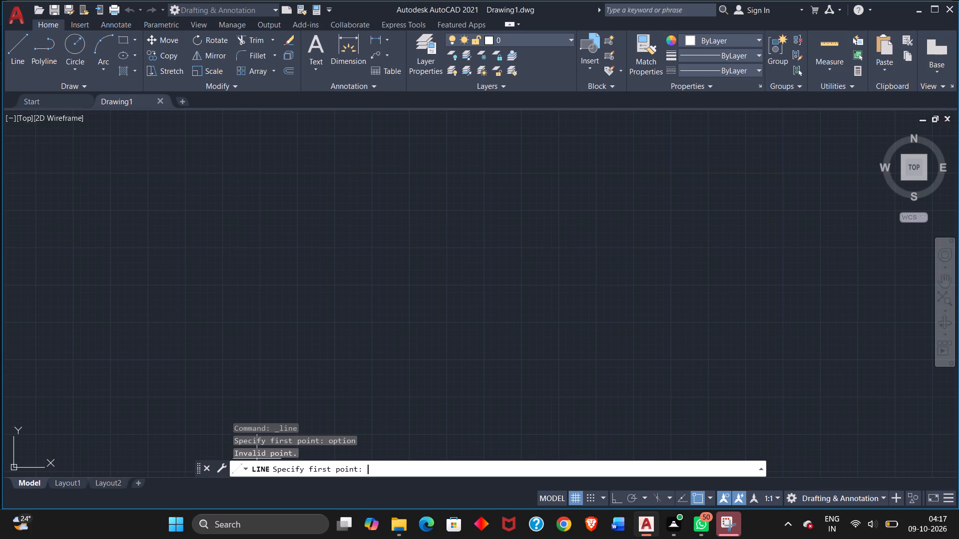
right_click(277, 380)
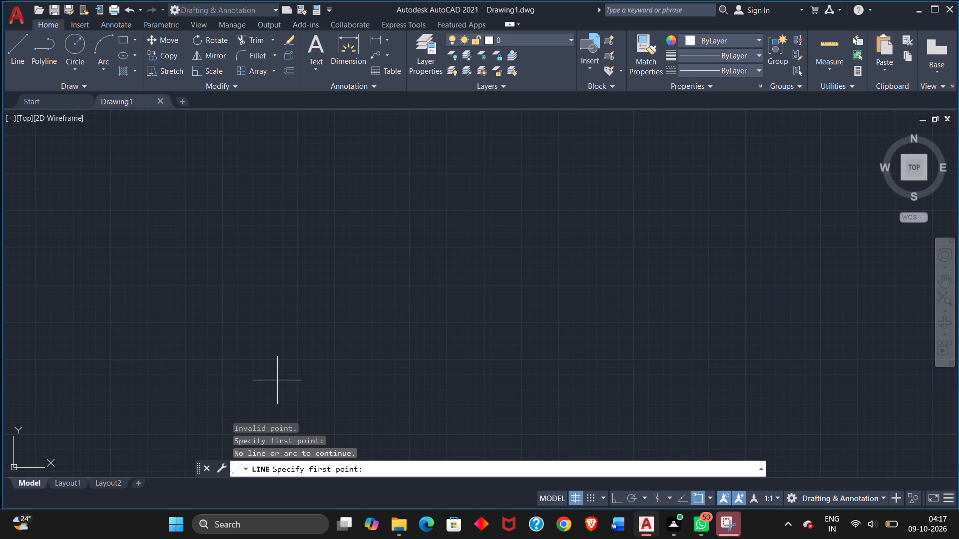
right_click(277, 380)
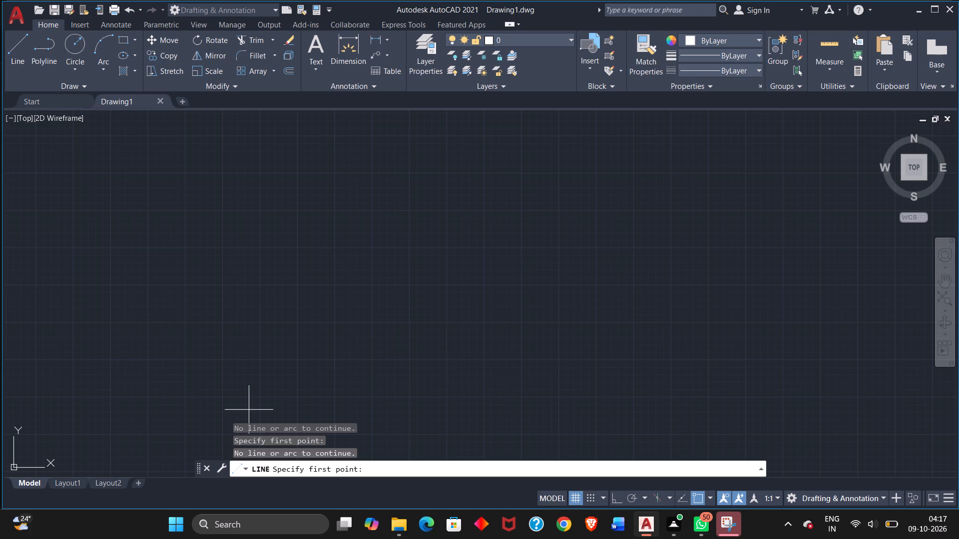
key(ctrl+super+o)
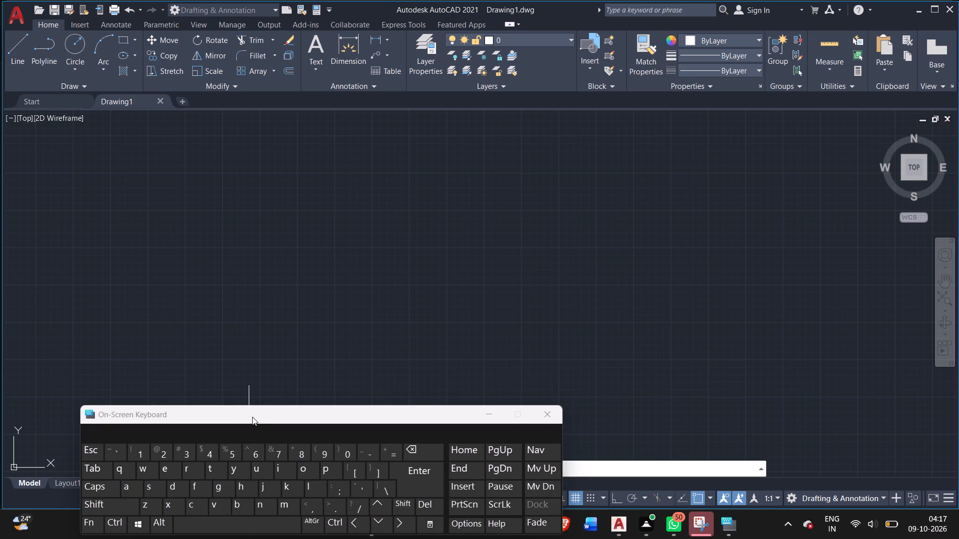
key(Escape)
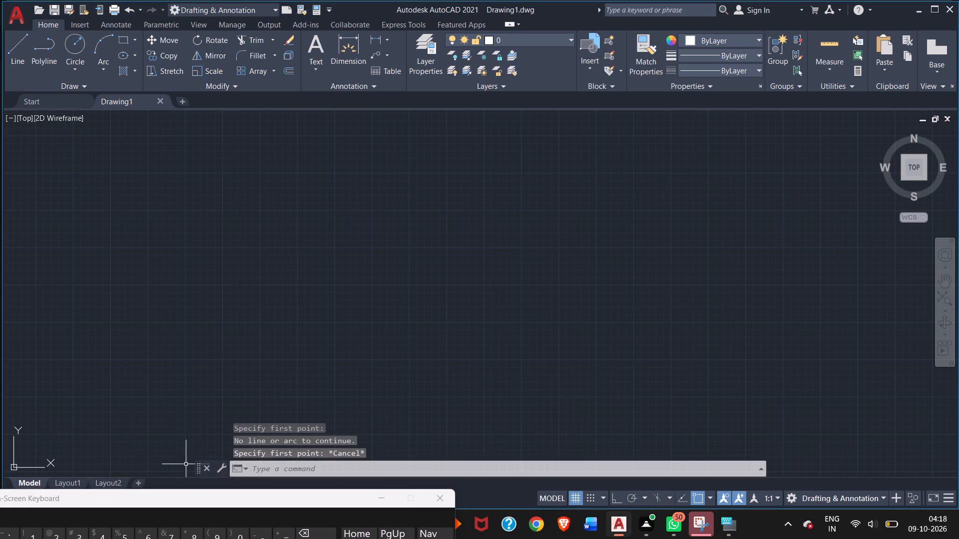
In the program Options, keep Maintain a log file enabled in the Open and Save settings and accept the dialog.
click(316, 472)
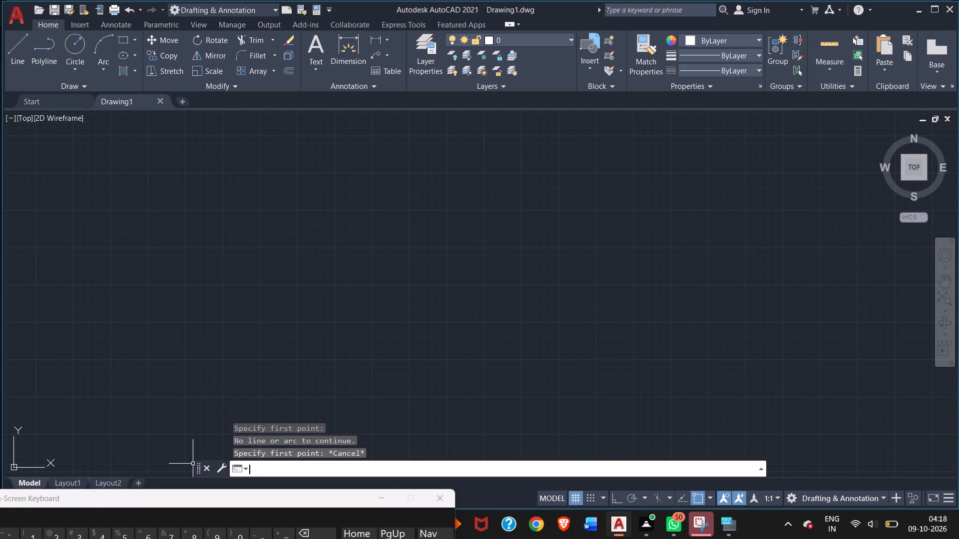
text(op)
key(t)
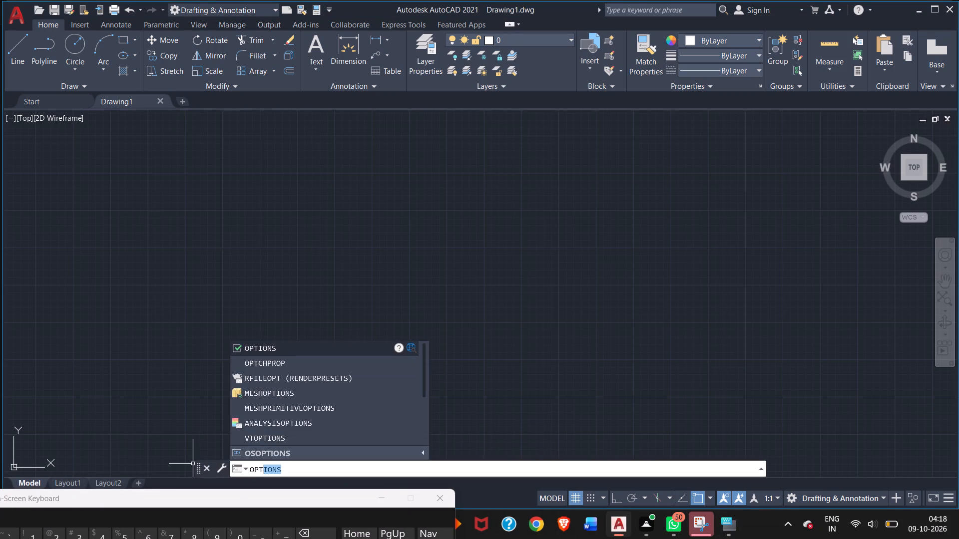
text(ion)
key(Return)
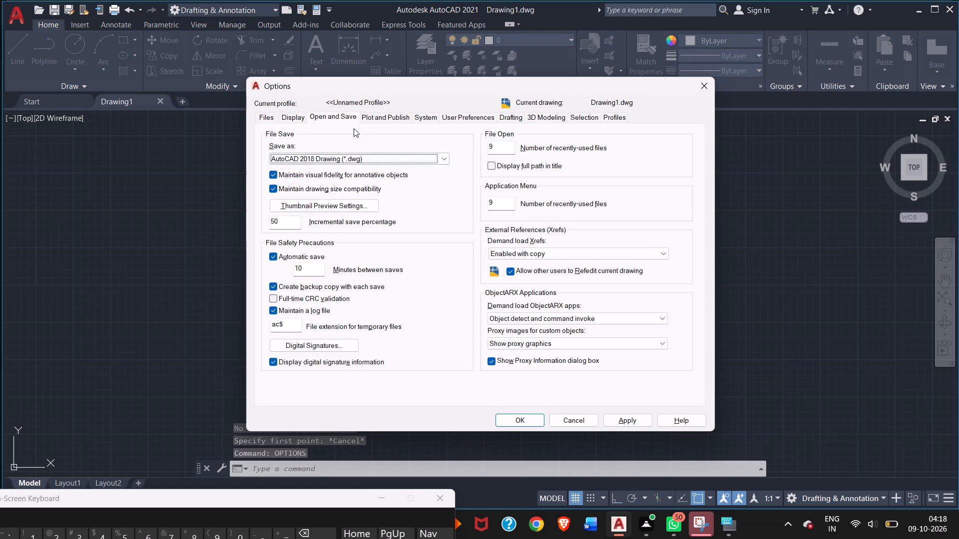
click(327, 117)
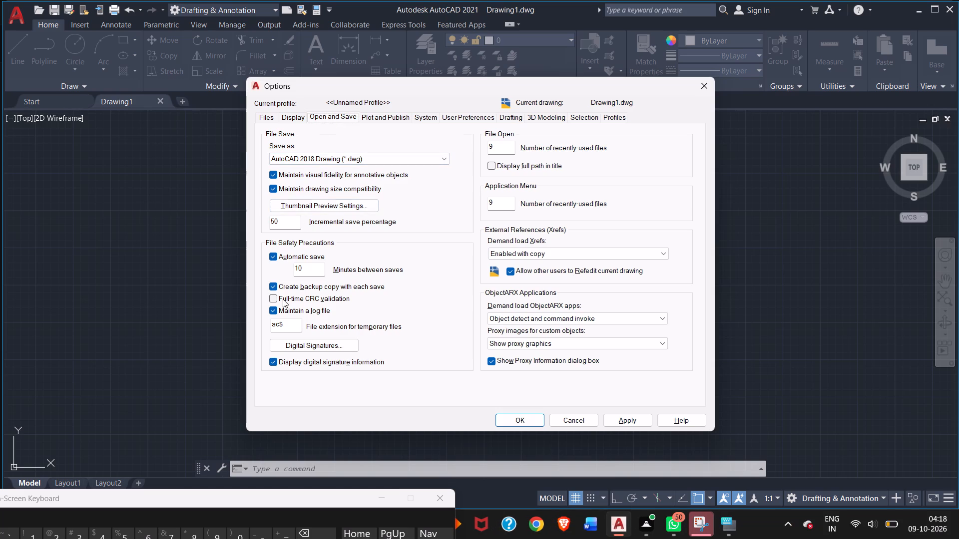
click(275, 309)
click(275, 309)
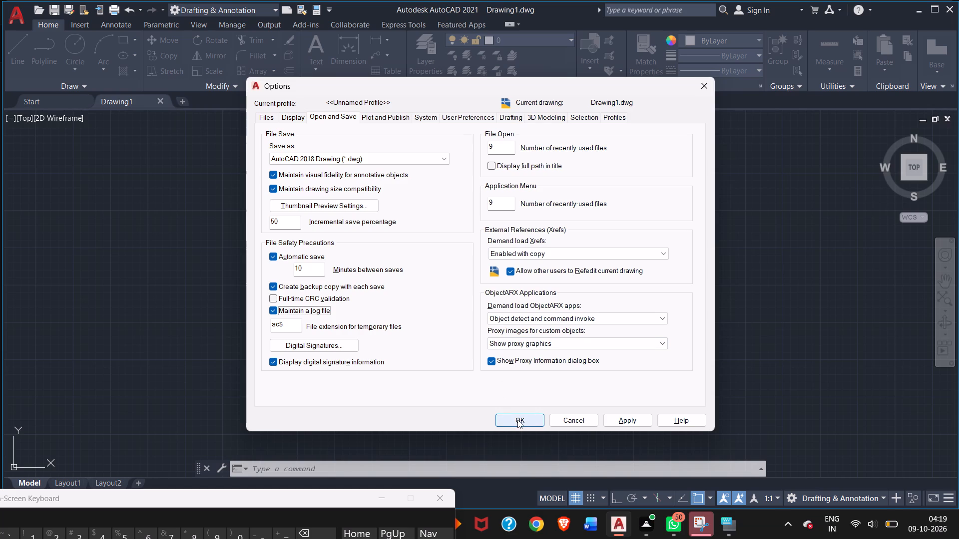
click(518, 421)
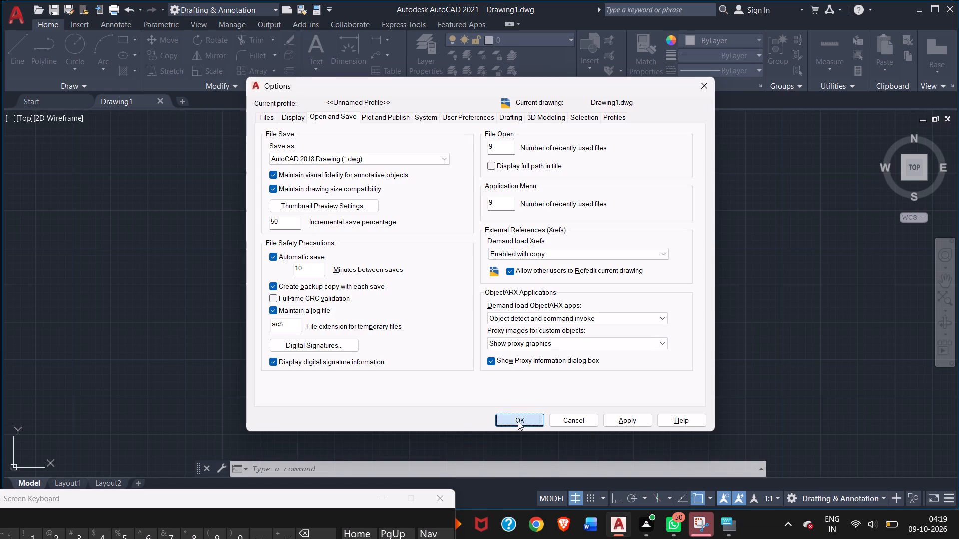
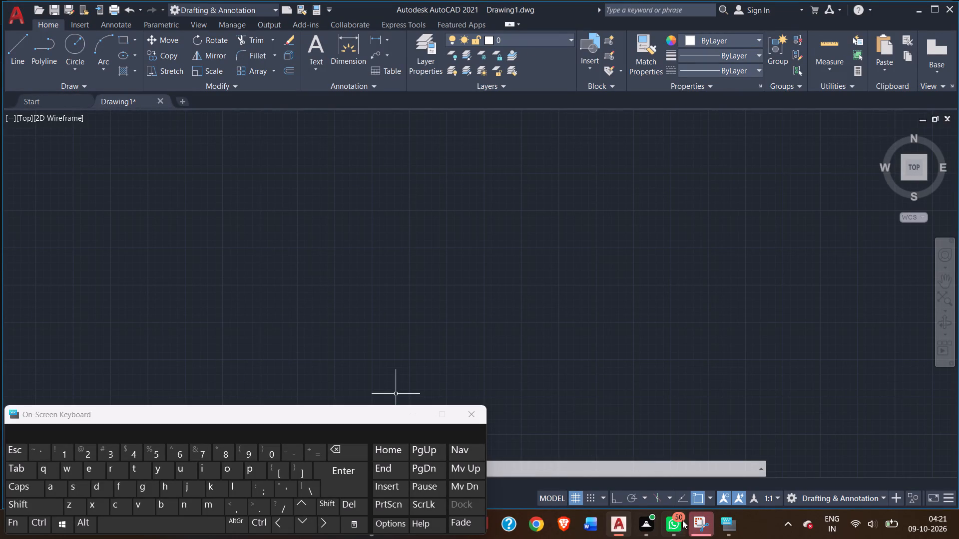
Switch to the Snipping Tool floor plan capture and arrange it side by side with AutoCAD, giving the drawing window the larger share.
click(690, 478)
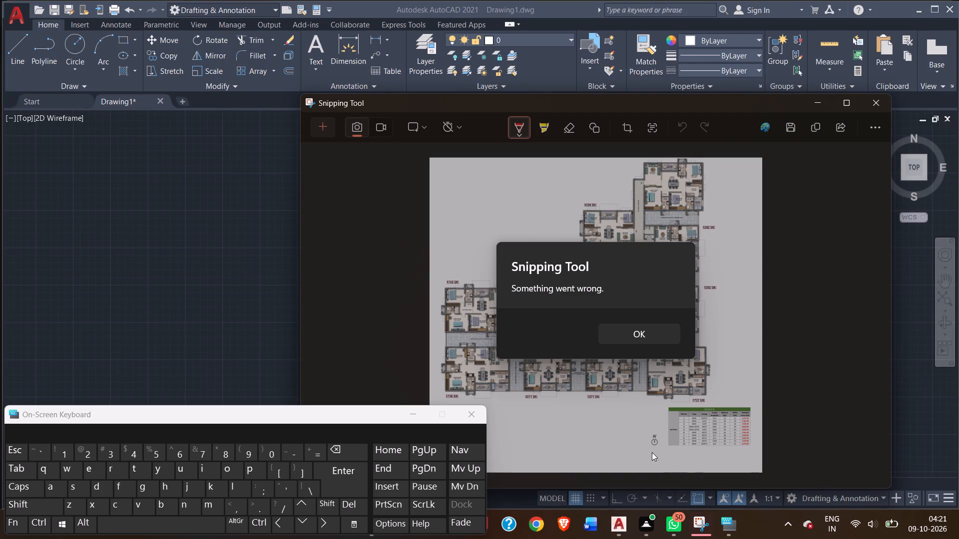
click(645, 340)
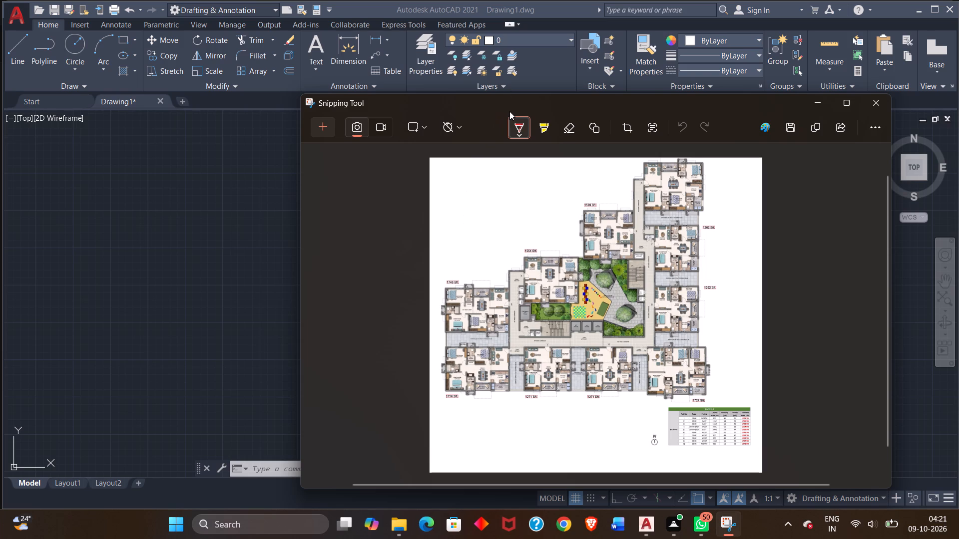
drag(509, 111, 702, 0)
click(88, 191)
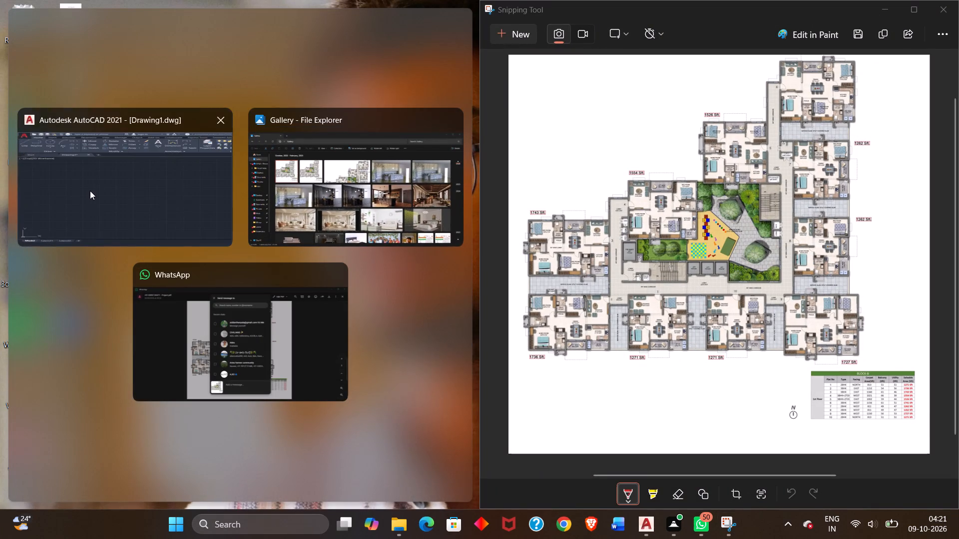
middle_drag(264, 243, 203, 220)
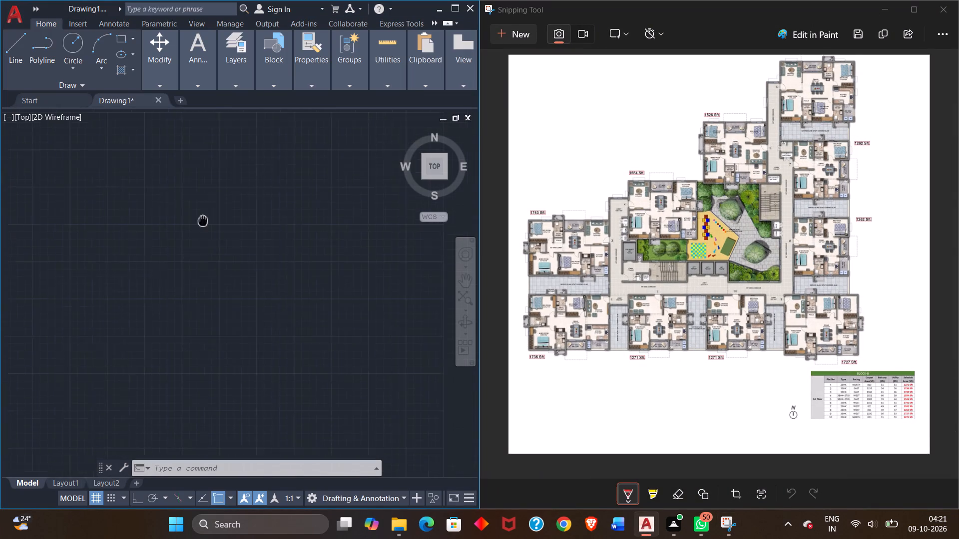
middle_drag(203, 220, 96, 176)
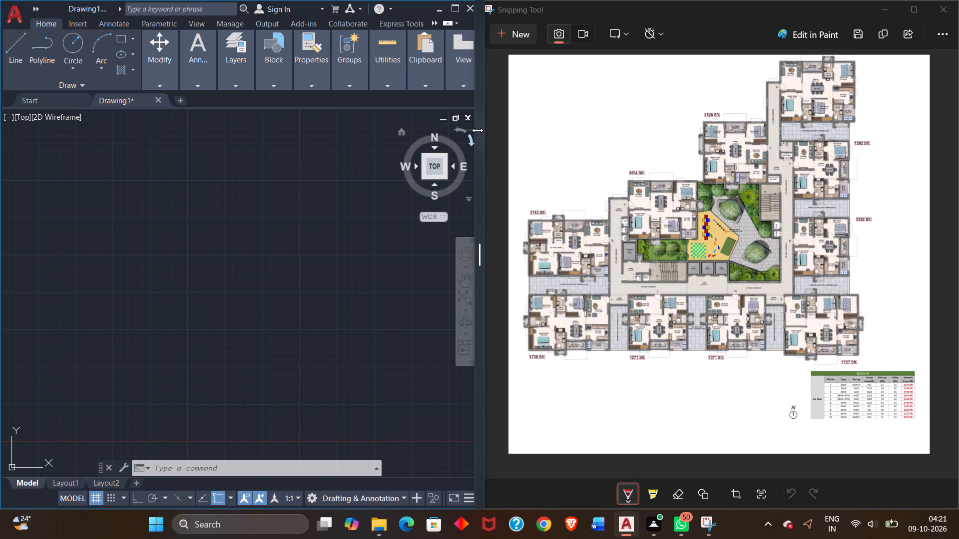
drag(478, 130, 561, 133)
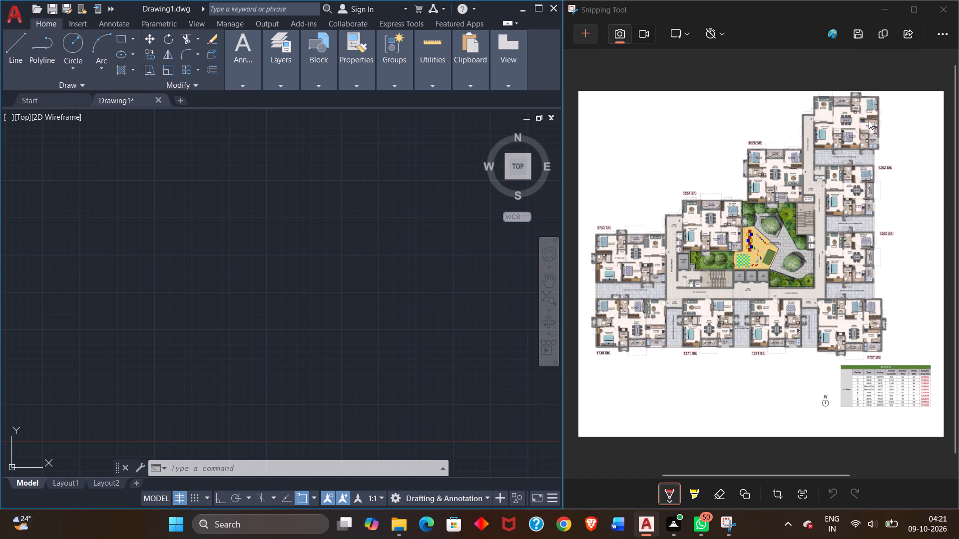
Examine the upper apartment units in the floor plan capture more closely.
scroll(869, 120, up, 6)
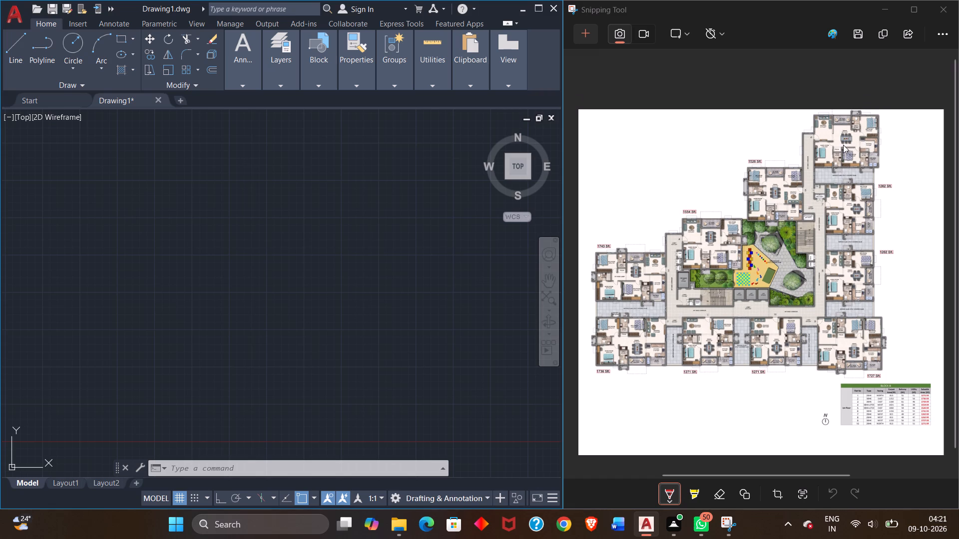
scroll(840, 145, up, 7)
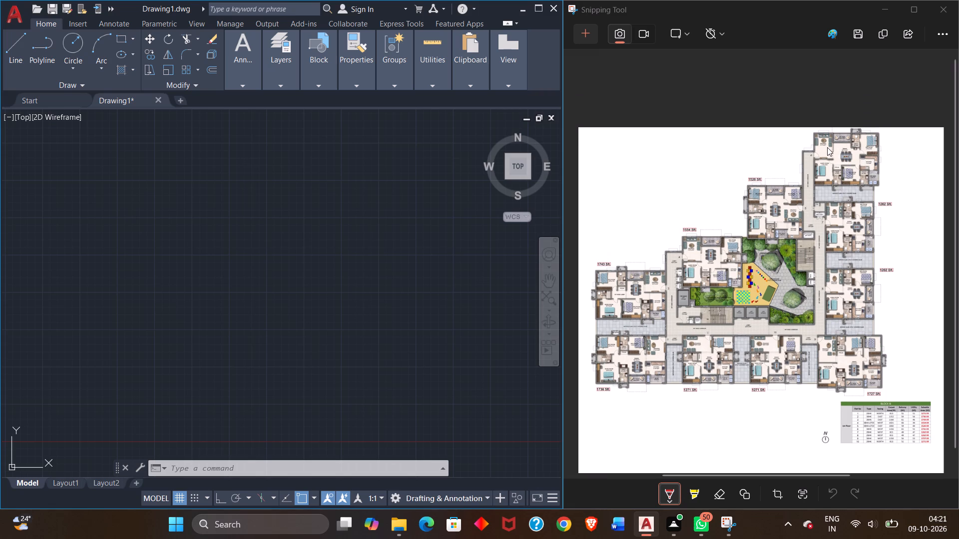
scroll(829, 147, up, 2)
click(830, 147)
scroll(830, 147, up, 3)
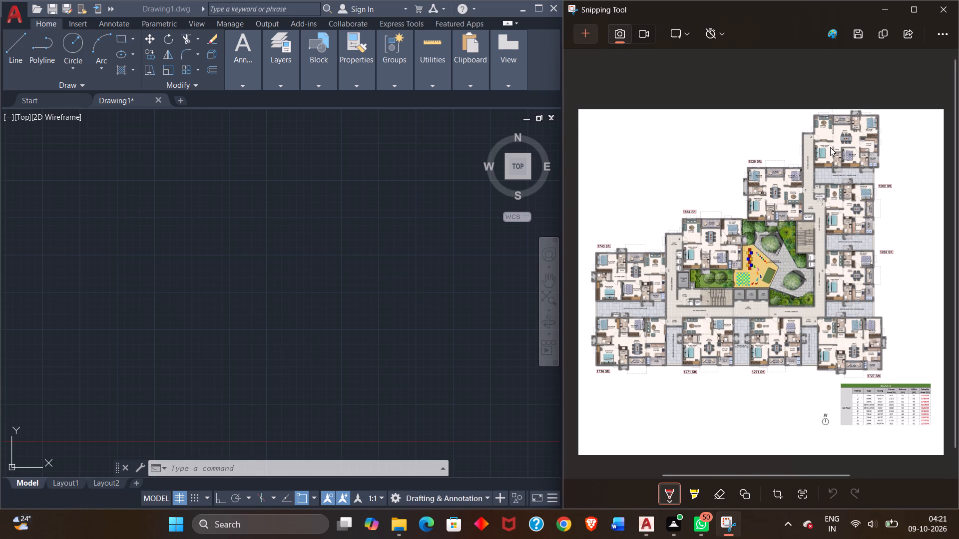
scroll(830, 147, up, 2)
Close the Snipping Tool capture and the File Explorer Gallery window beside the drawing.
click(939, 14)
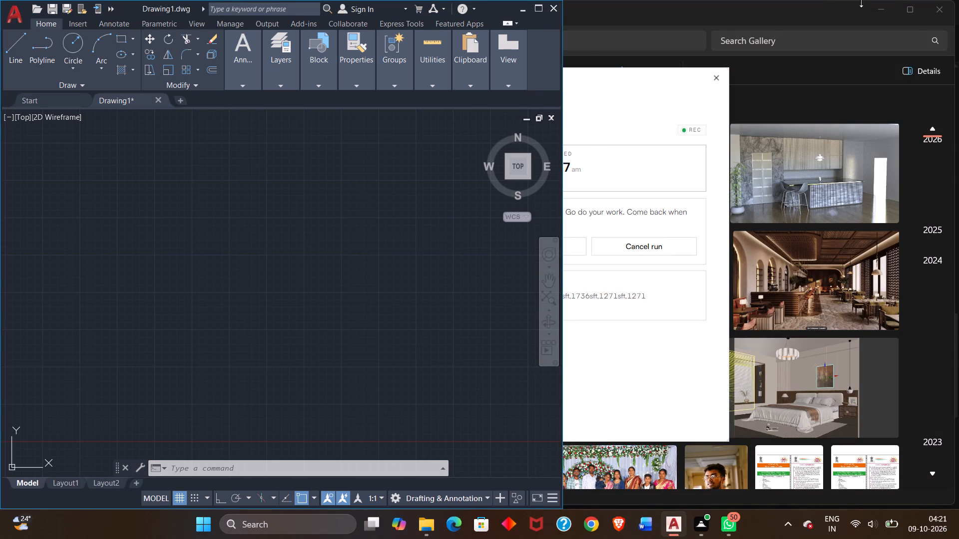
click(942, 10)
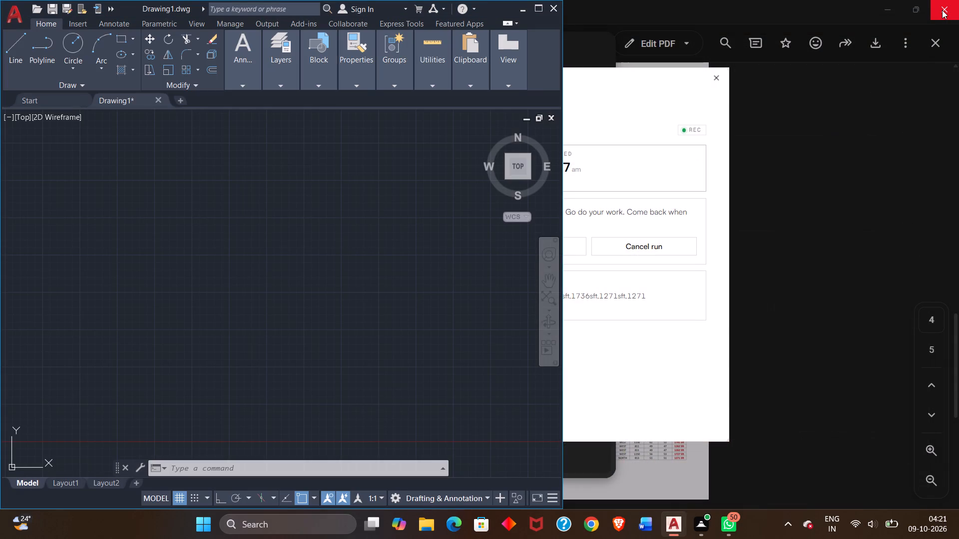
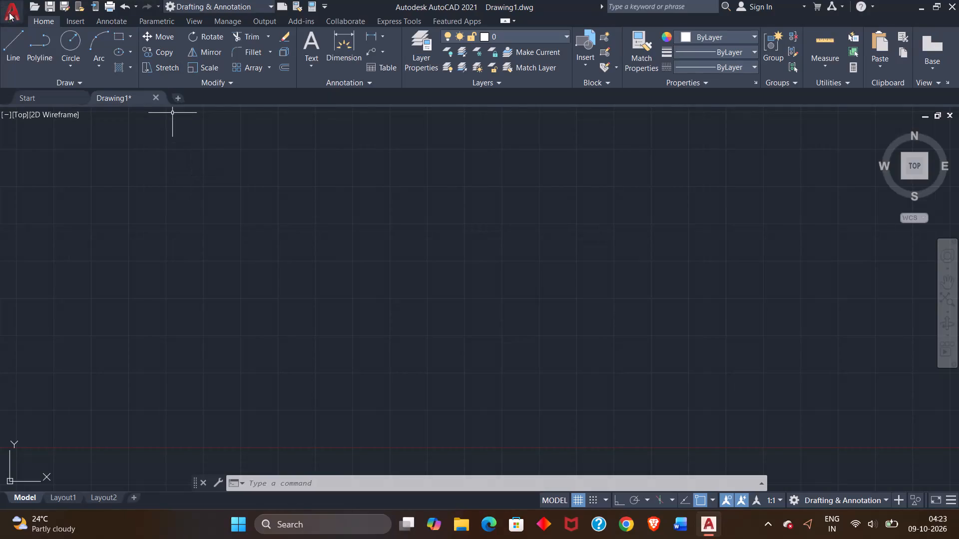
Start a line in the upper middle of the empty drawing and constrain it to horizontal or vertical with Ortho mode.
click(12, 54)
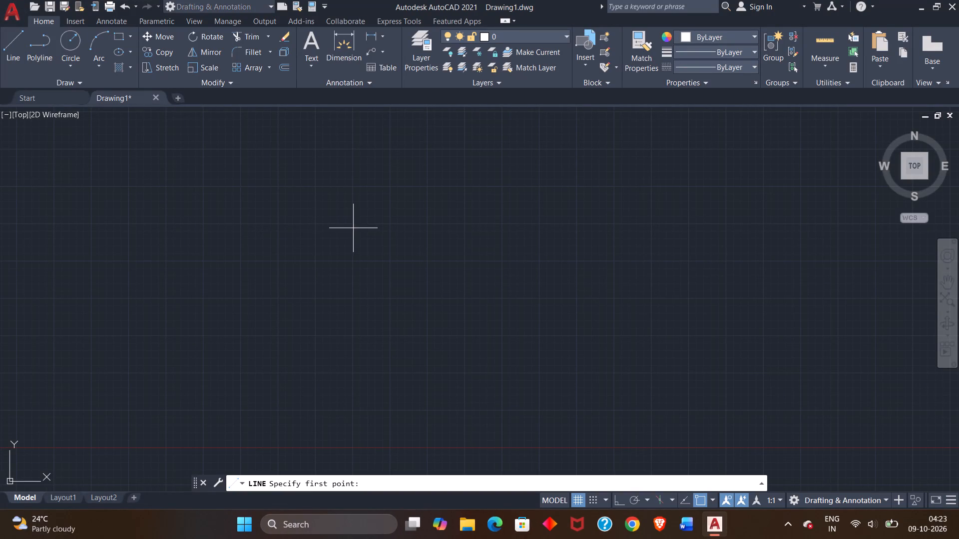
click(382, 206)
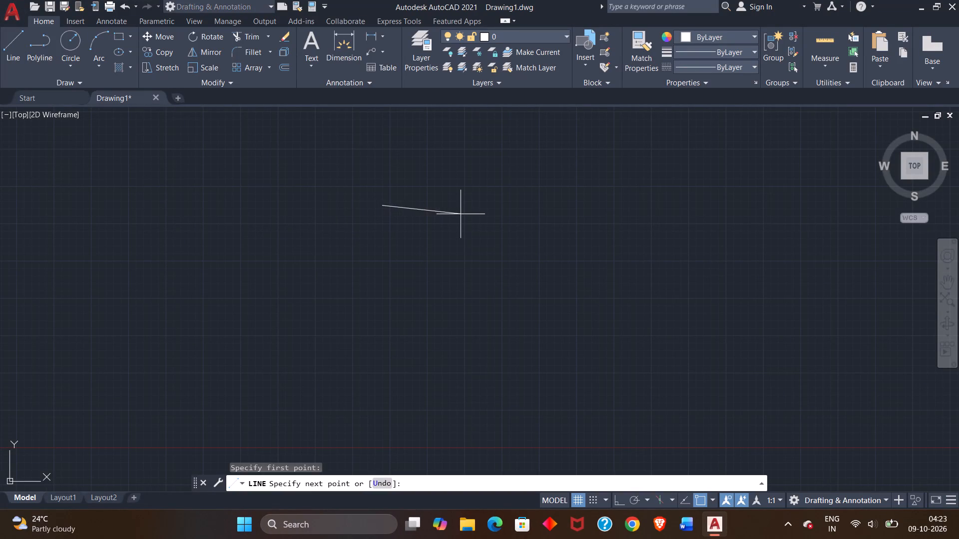
click(621, 500)
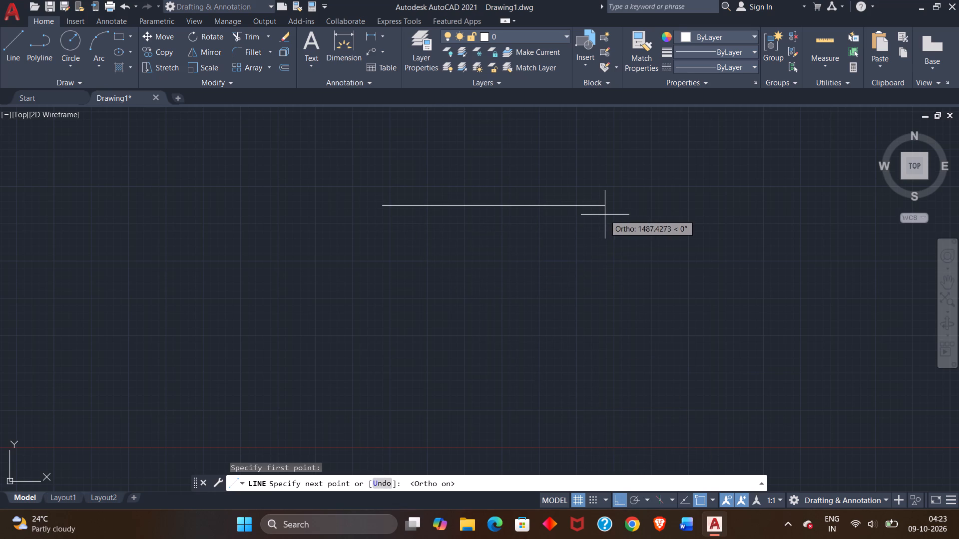
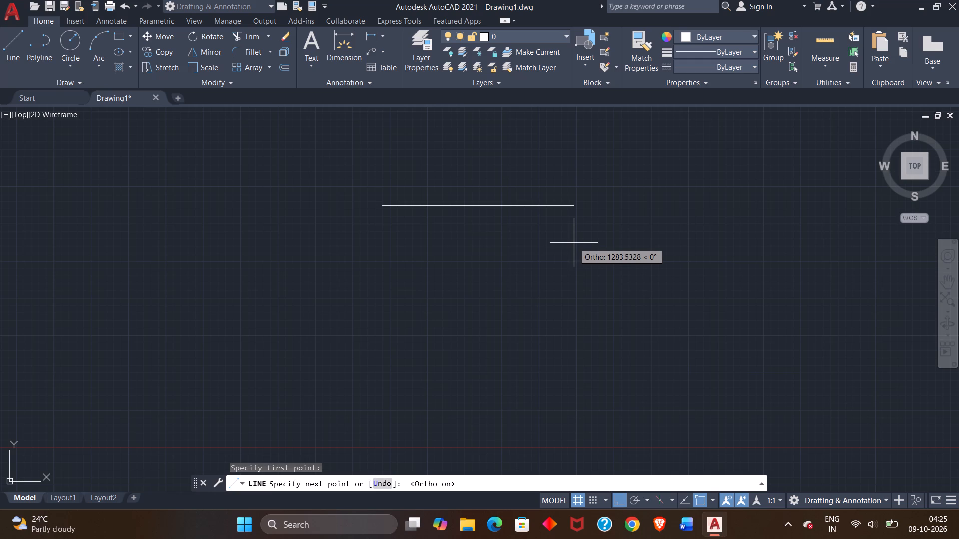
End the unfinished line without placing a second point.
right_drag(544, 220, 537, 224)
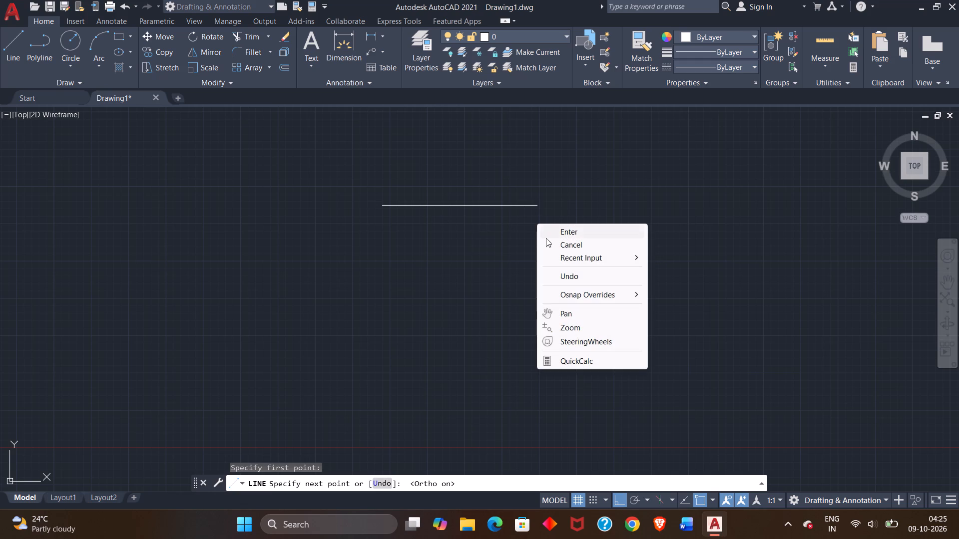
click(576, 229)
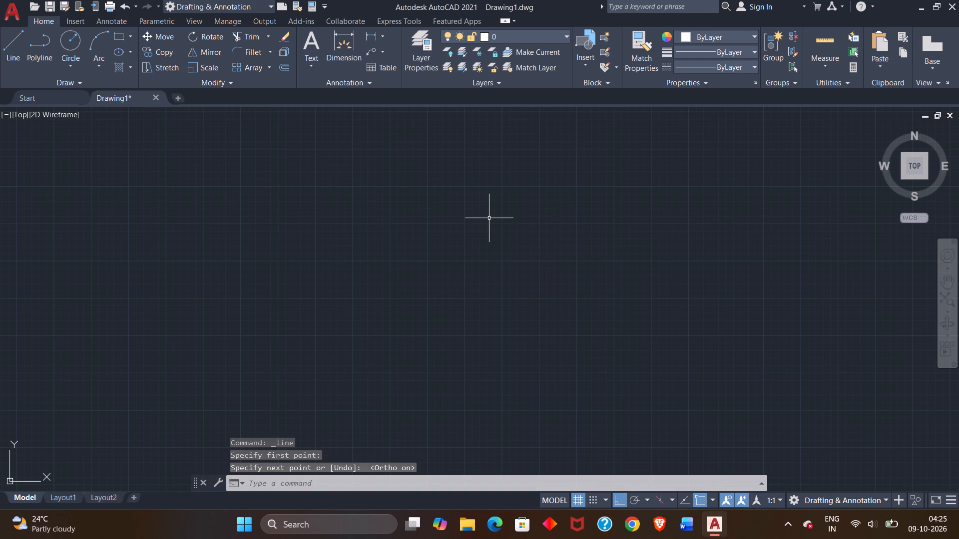
Configure the drawing units to Engineering length with 0'-0" precision and an insertion scale in Inches.
text(un)
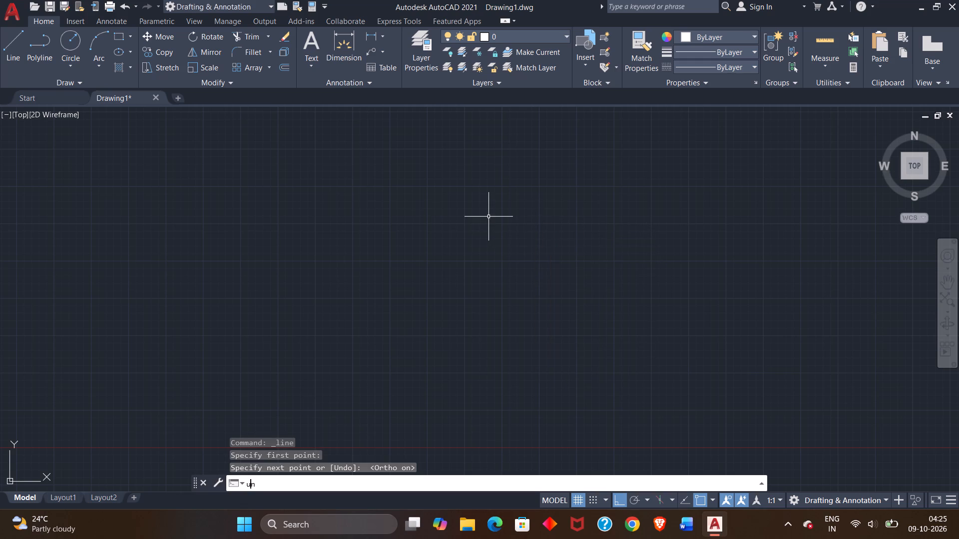
key(Return)
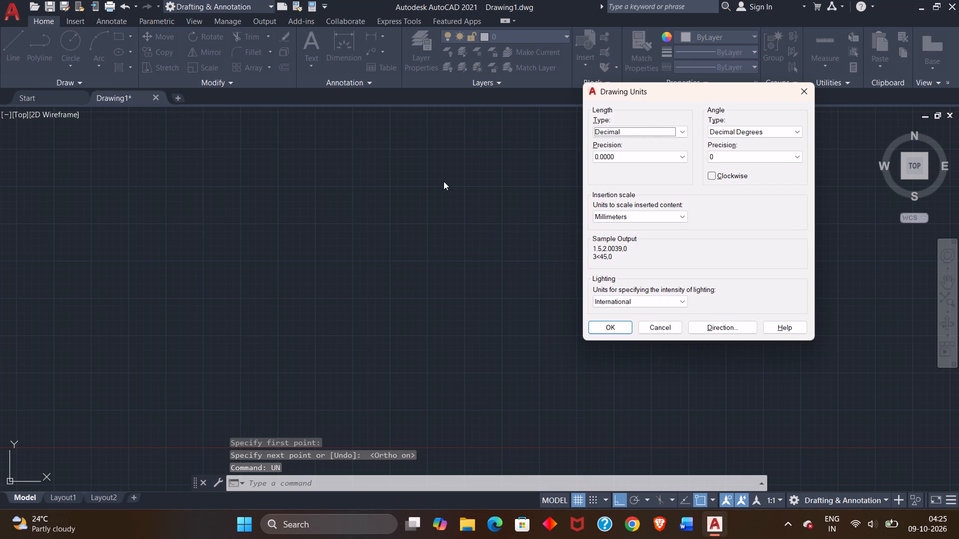
click(680, 131)
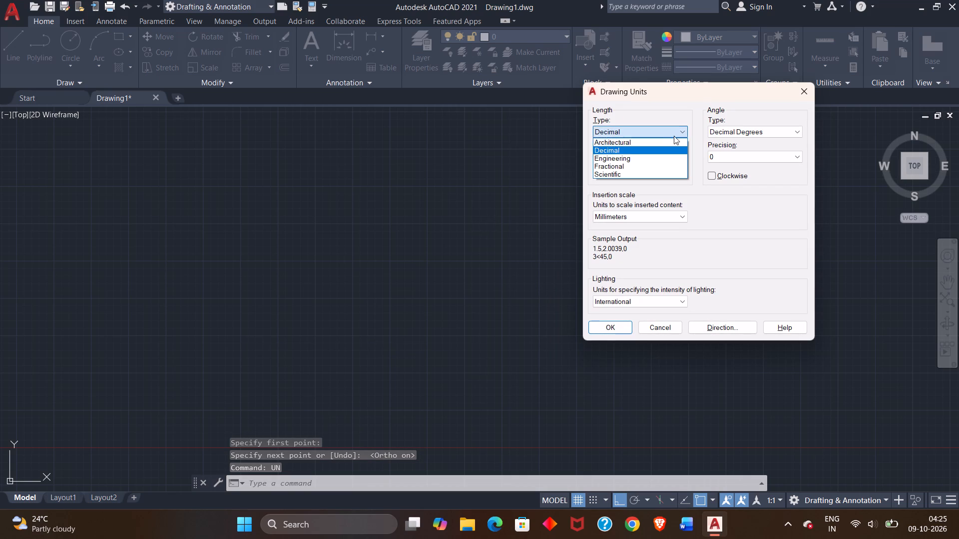
click(639, 157)
click(652, 158)
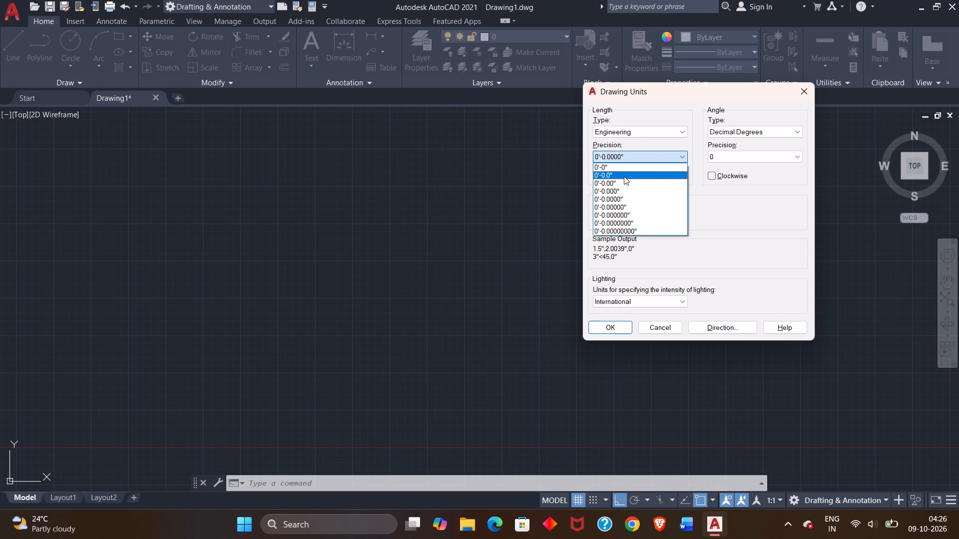
click(624, 170)
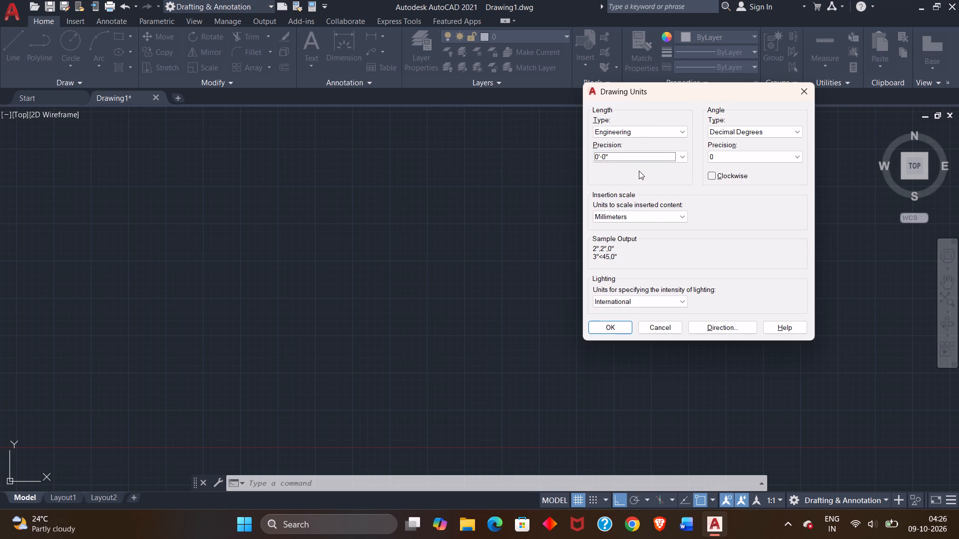
click(653, 220)
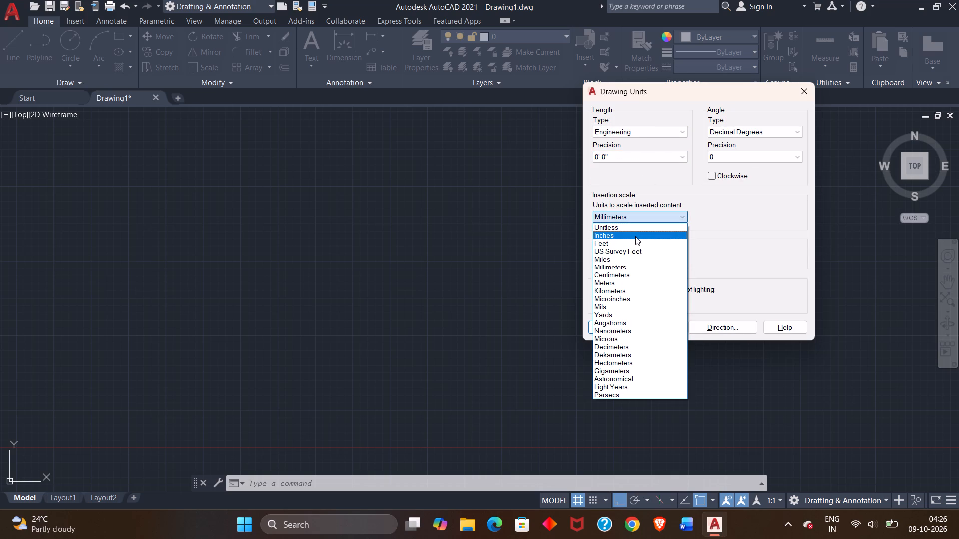
click(631, 236)
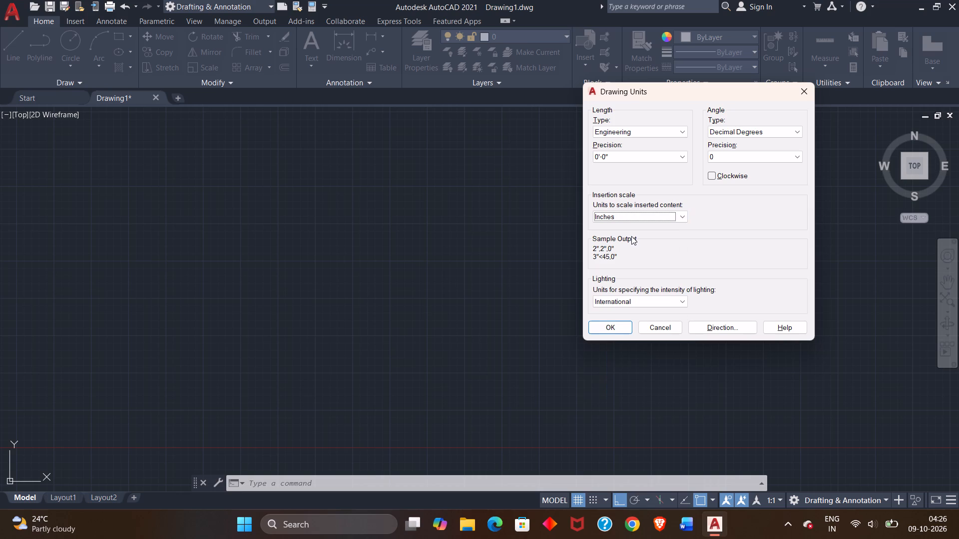
double_click(611, 329)
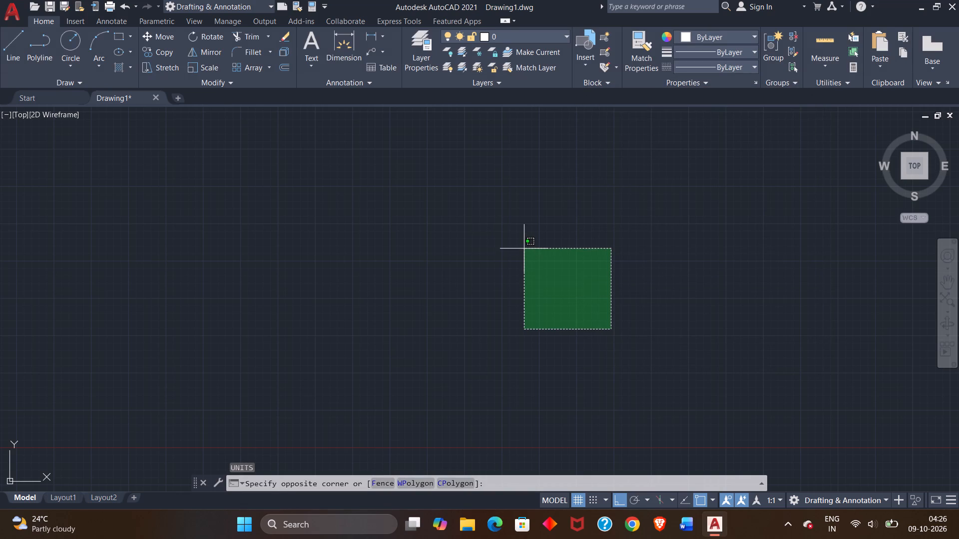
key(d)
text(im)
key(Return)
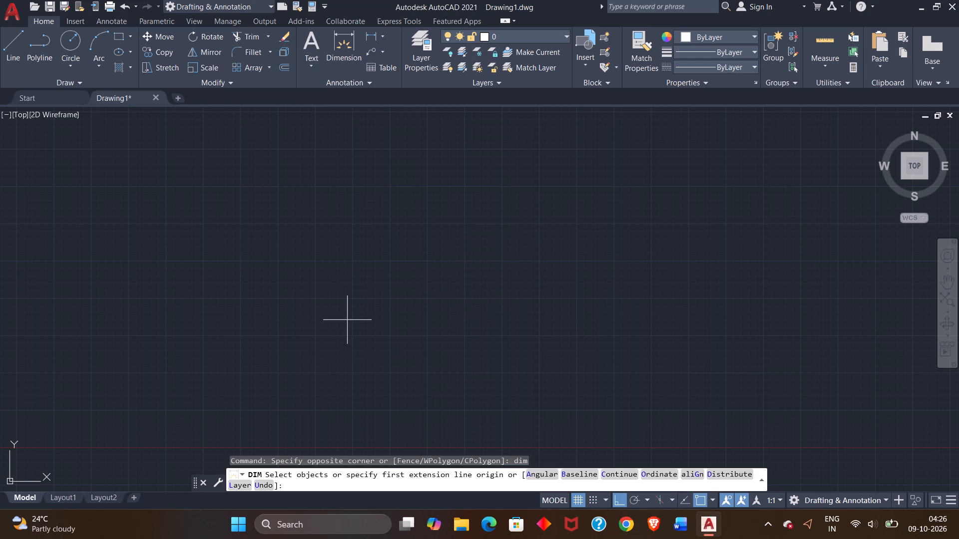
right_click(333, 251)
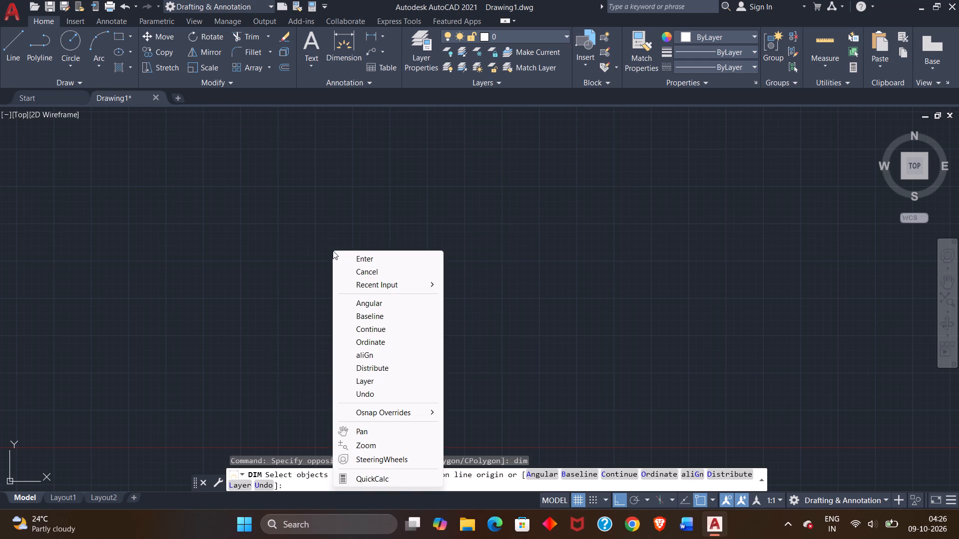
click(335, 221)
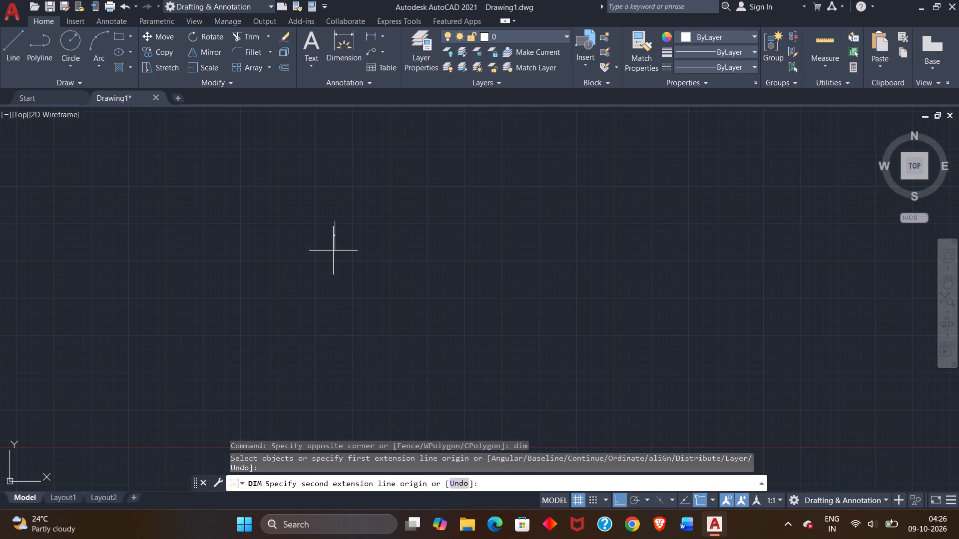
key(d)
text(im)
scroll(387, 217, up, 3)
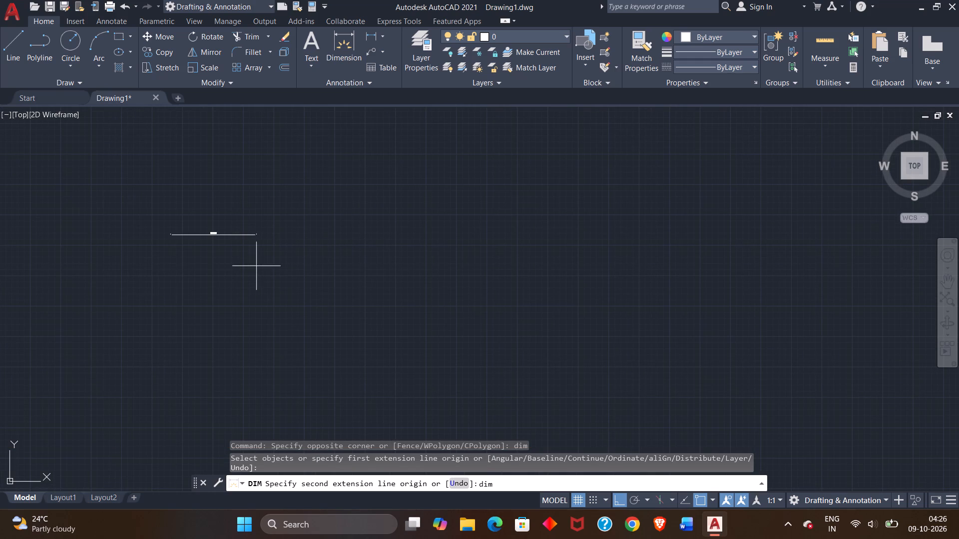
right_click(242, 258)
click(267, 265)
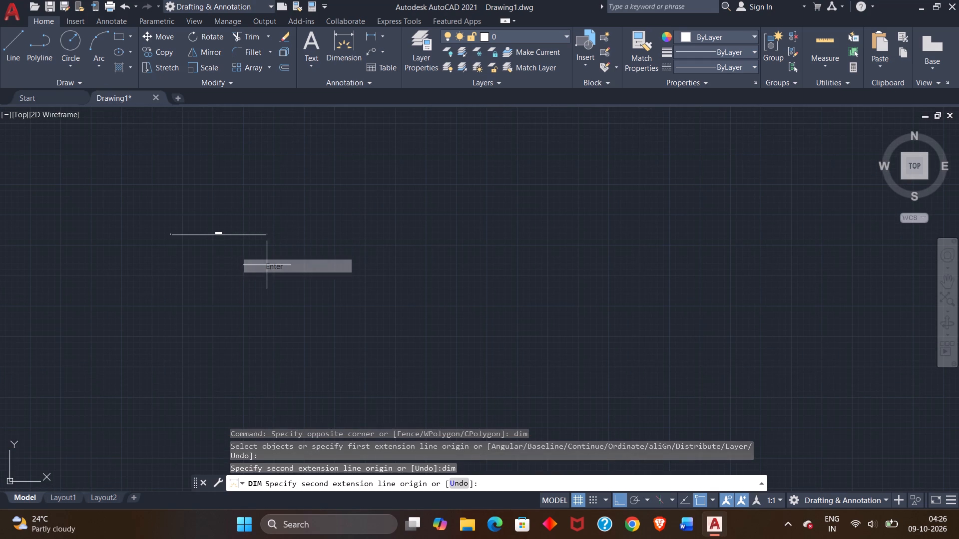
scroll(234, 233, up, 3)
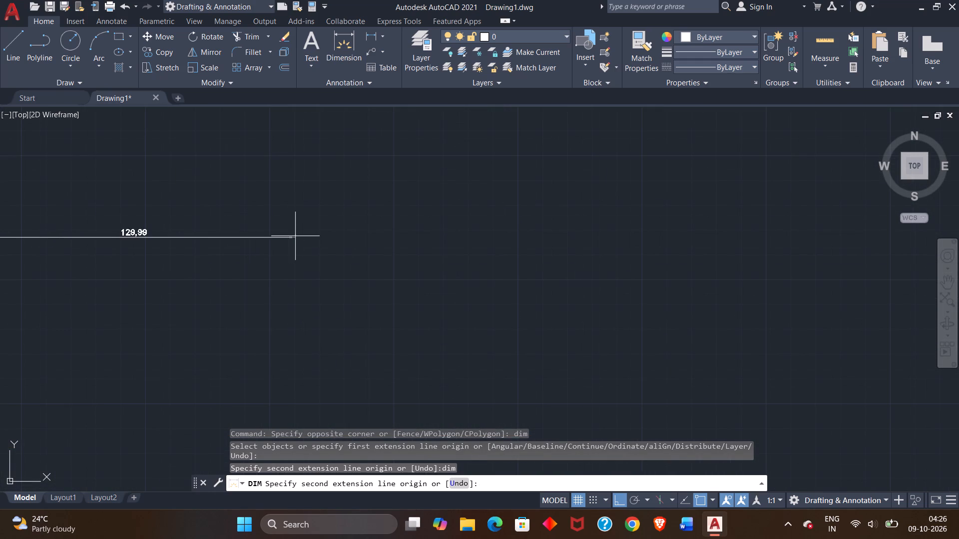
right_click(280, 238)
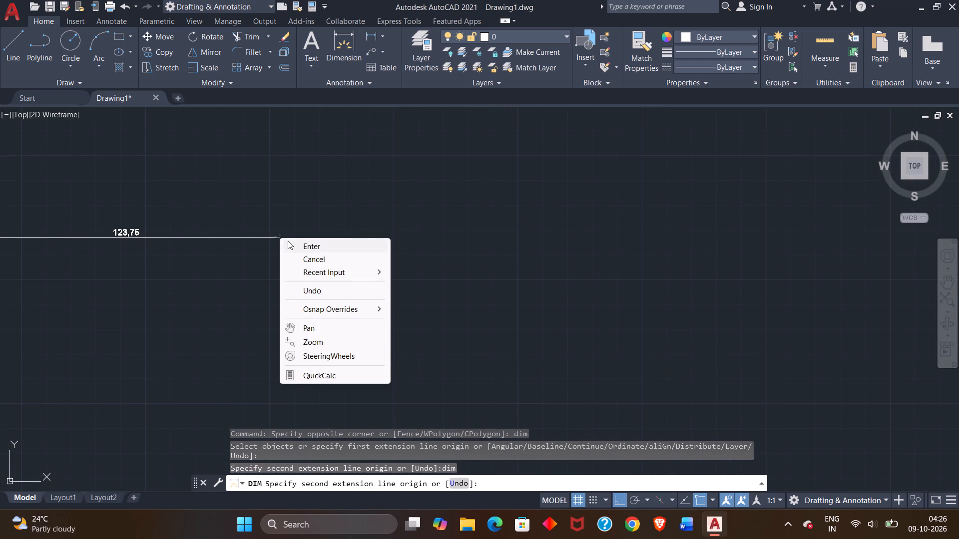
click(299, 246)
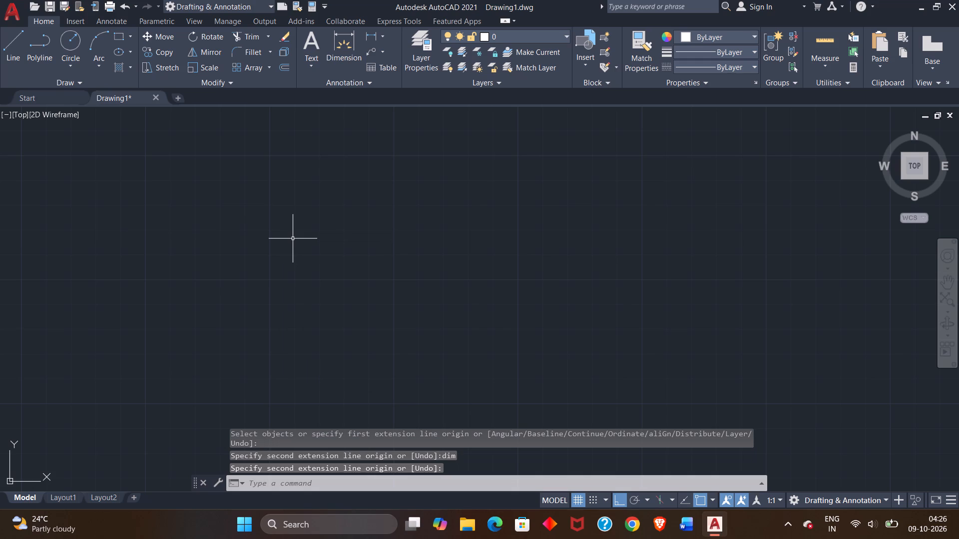
Create a dimension style from ISO-25 with Engineering primary units and 0'-0.0" precision, and make it current.
key(d)
key(Return)
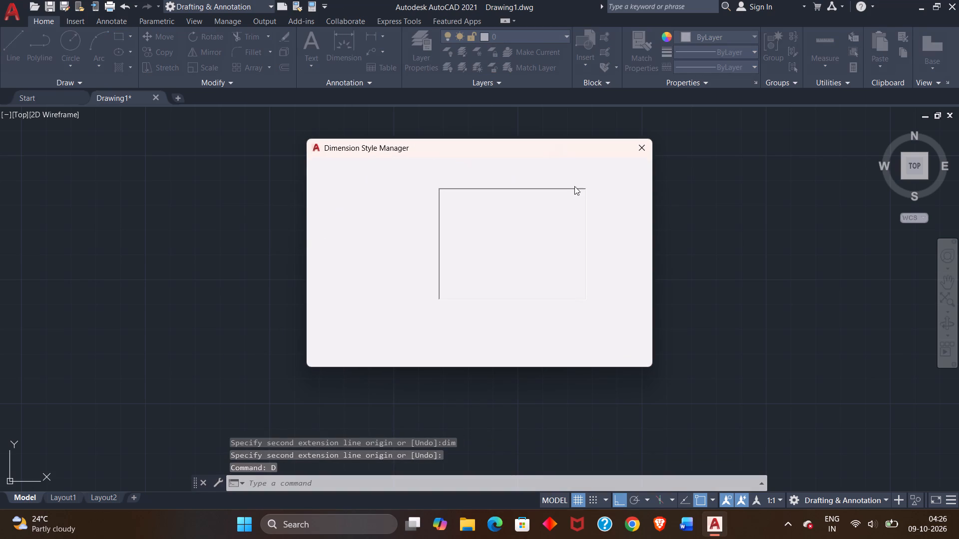
click(602, 215)
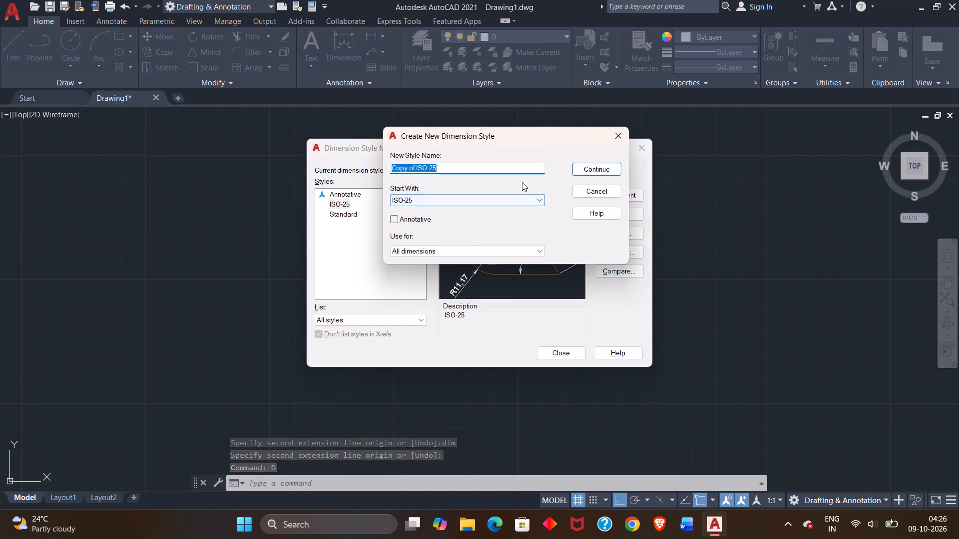
click(591, 168)
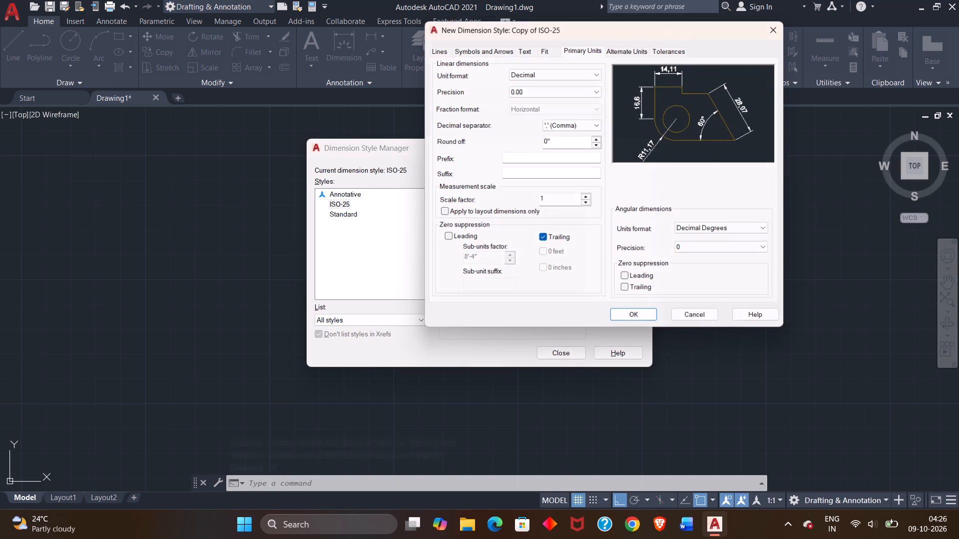
click(545, 69)
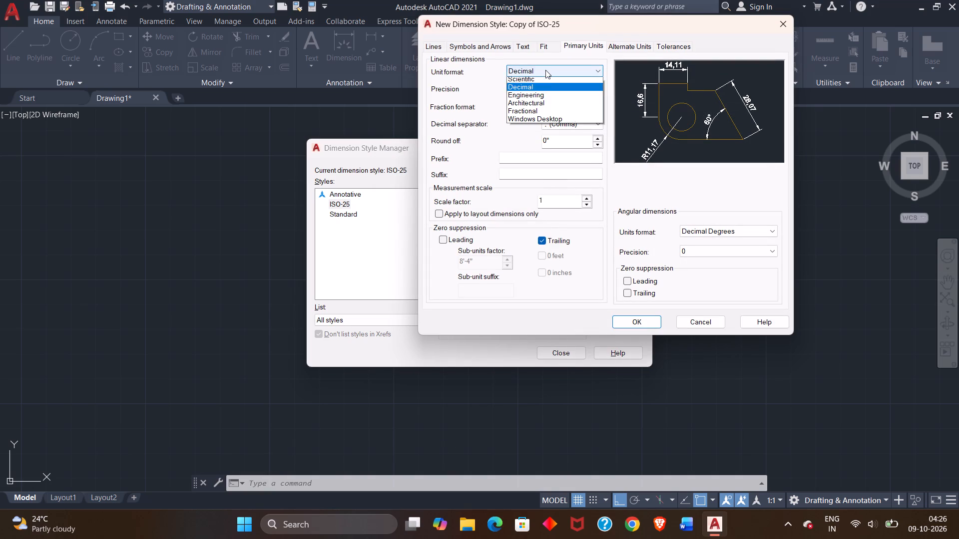
click(542, 95)
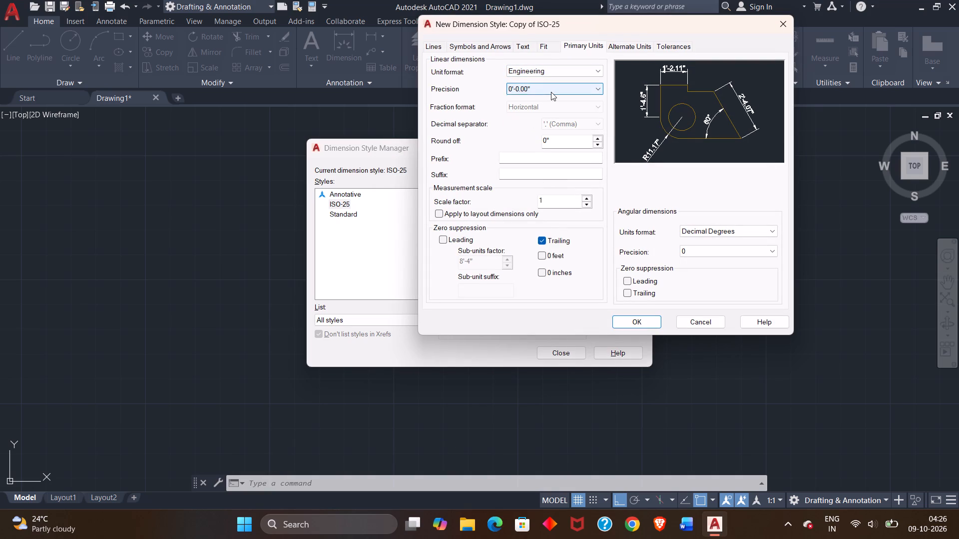
click(551, 92)
click(539, 108)
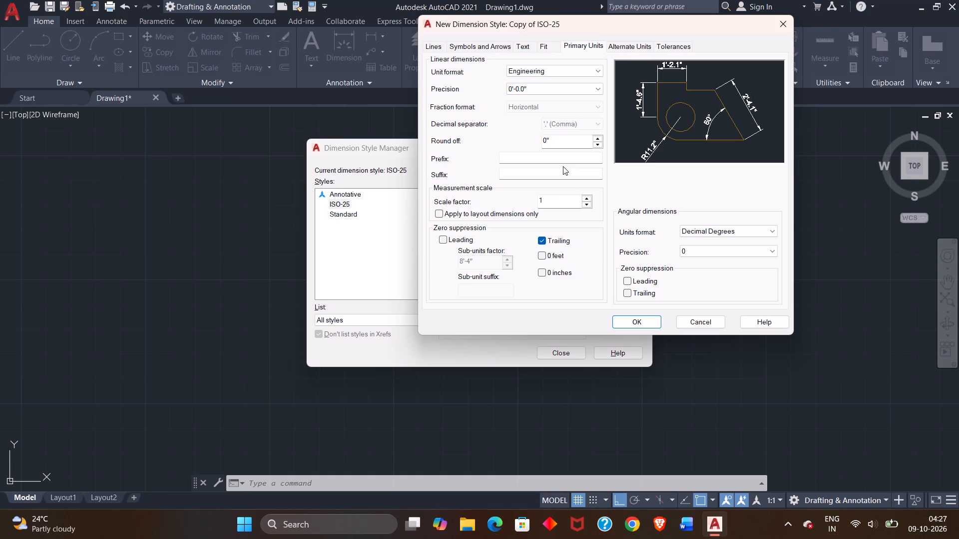
click(636, 323)
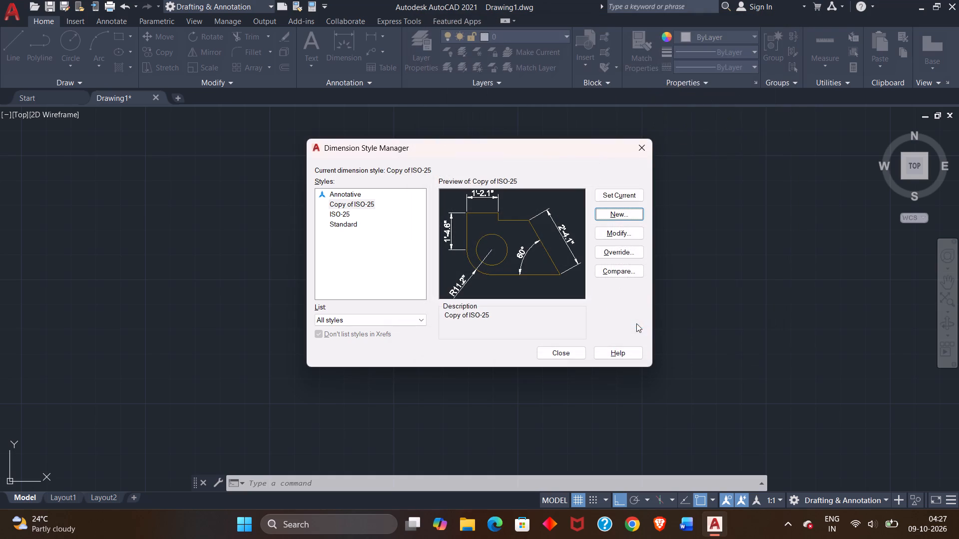
click(604, 195)
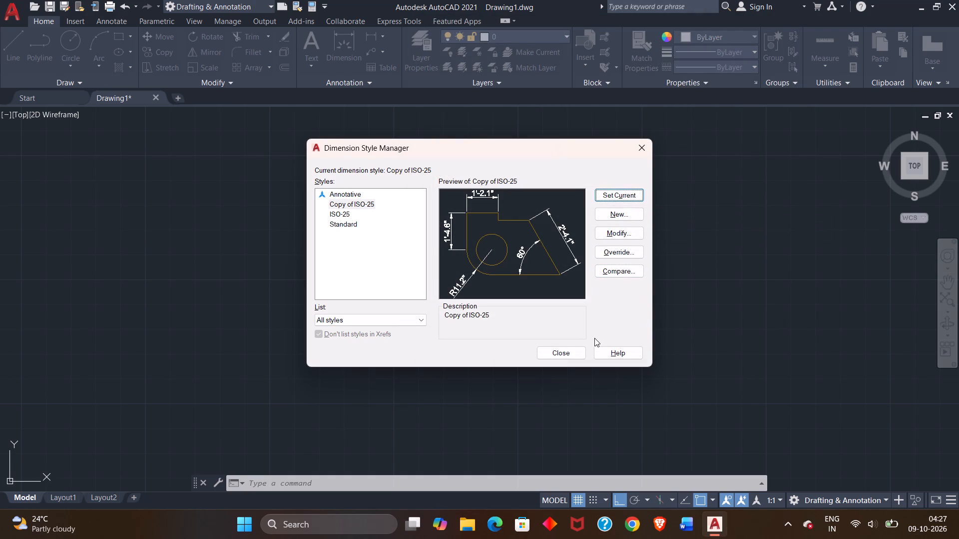
click(557, 355)
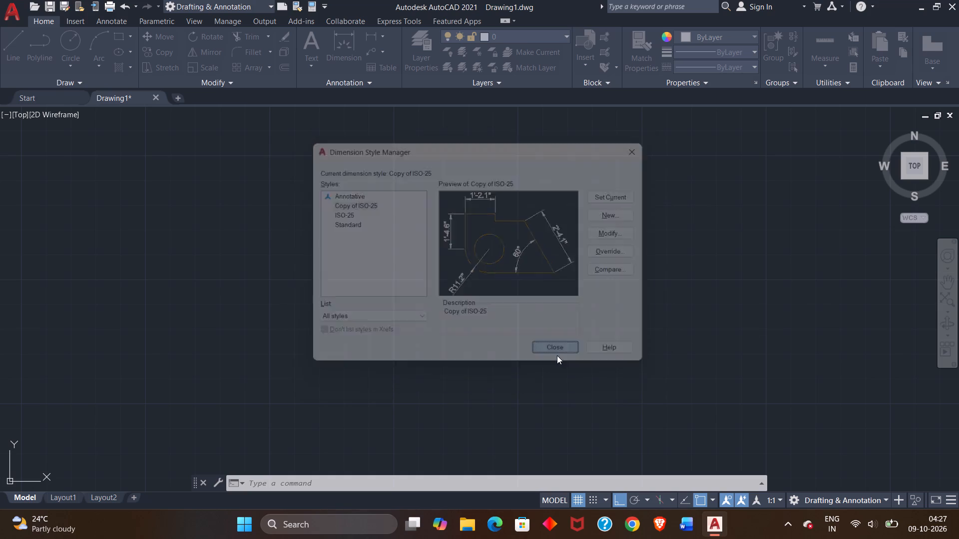
Start a new line for the floor plan.
click(9, 56)
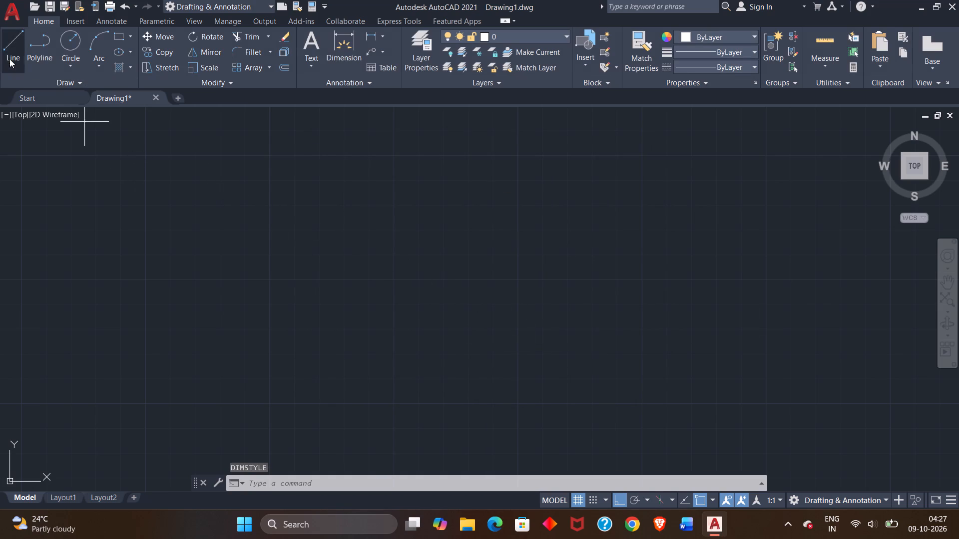
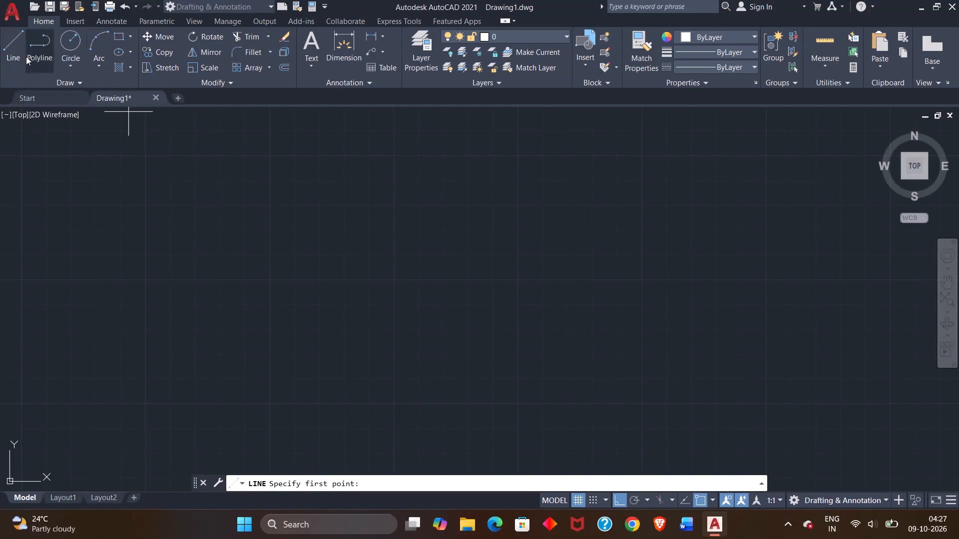
Start a line for the floor plan from a first point in the upper part of the empty drawing area.
click(15, 55)
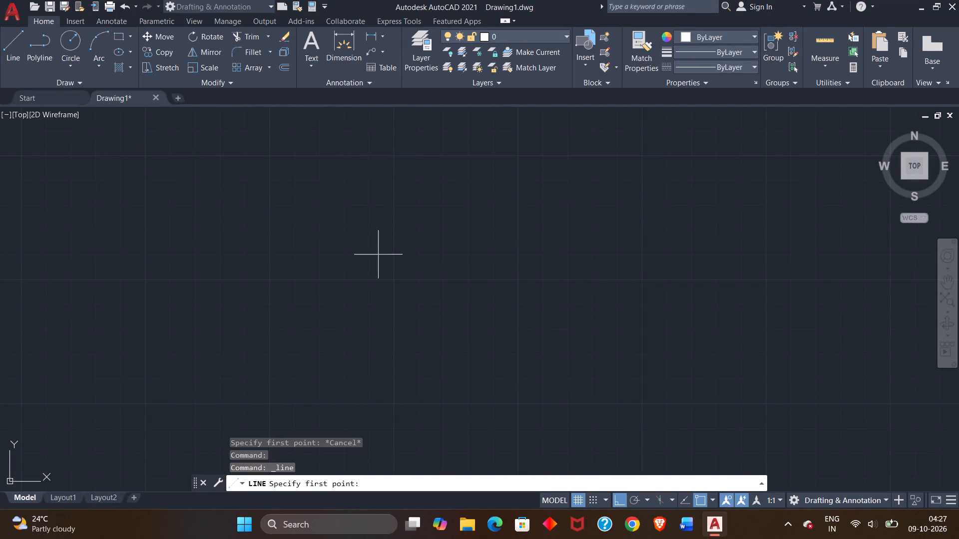
click(303, 199)
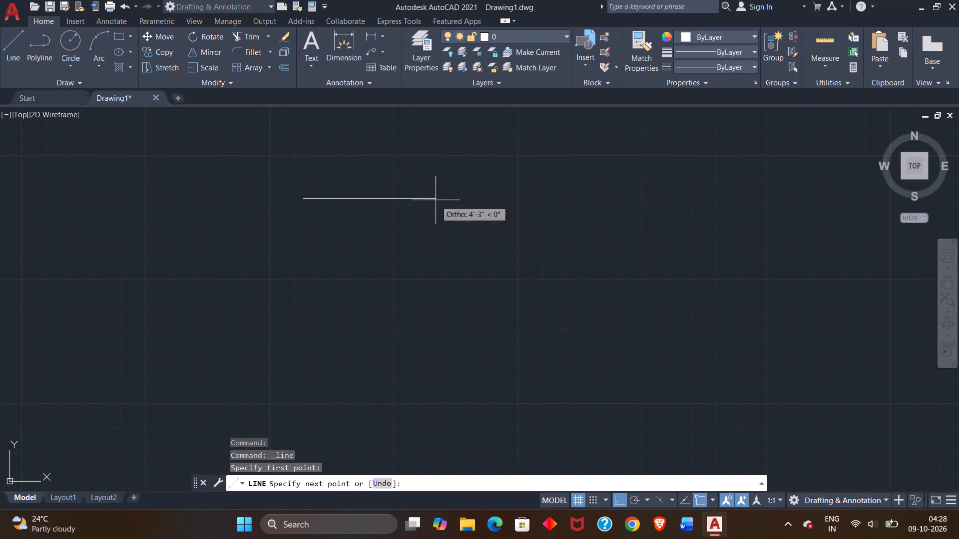
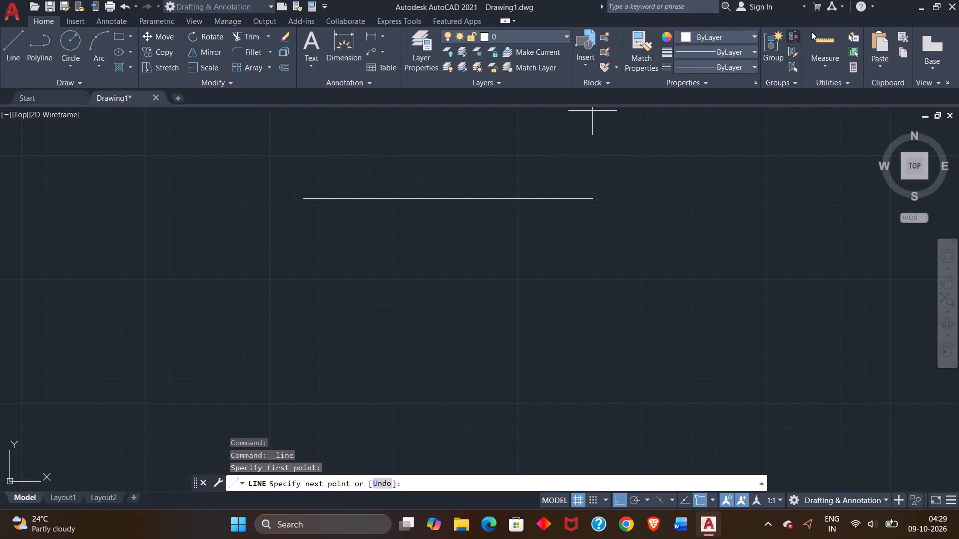
Minimize AutoCAD to show the desktop and launch the Fuji application.
click(923, 10)
double_click(66, 266)
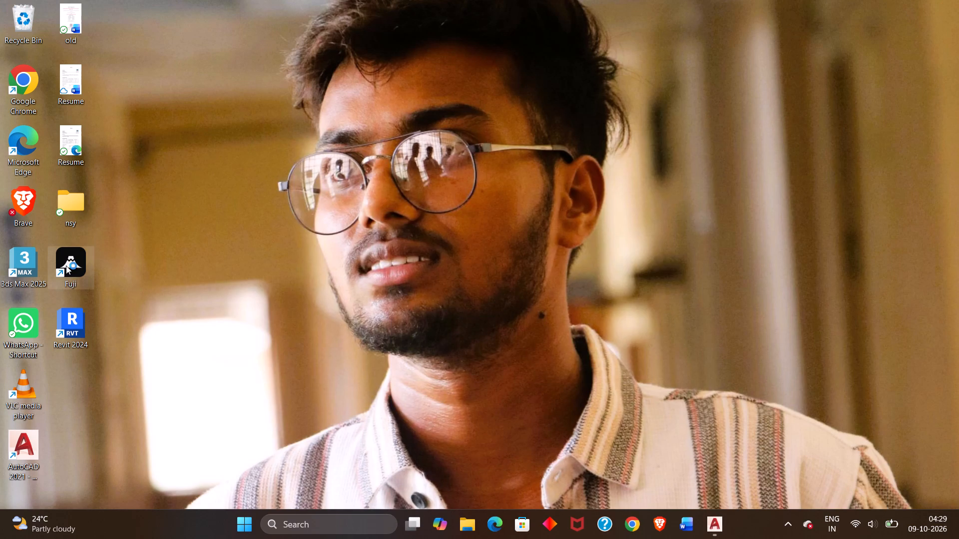
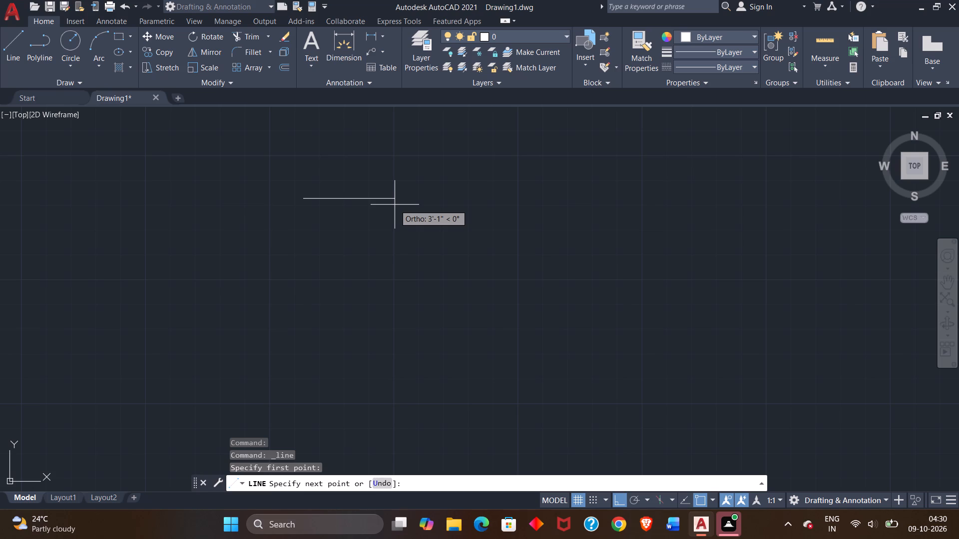
Draw the first two horizontal segments of the bottom wall line rightward, 12'3" and 6'1" long.
text(12')
key(3)
key(shift+quotedbl)
key(Return)
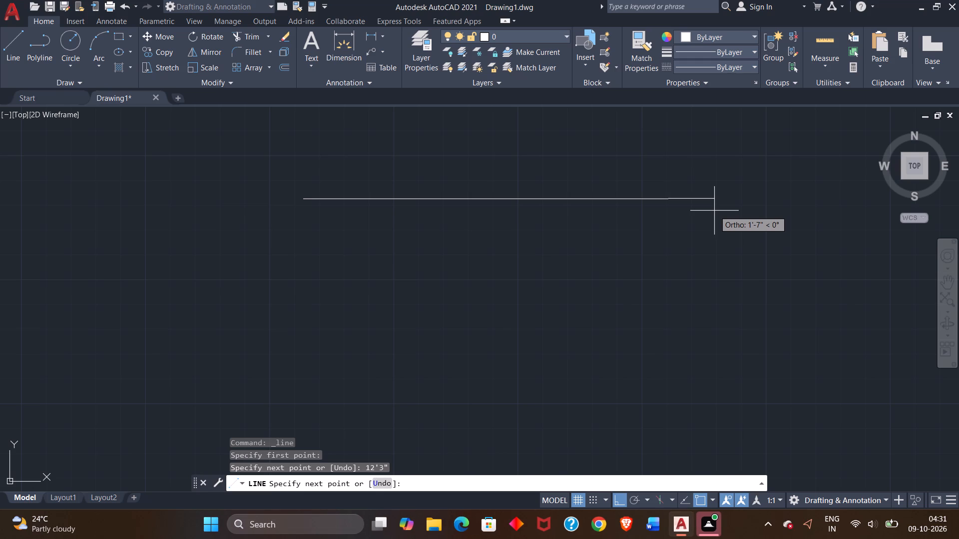
key(6)
key(apostrophe)
key(1)
key(shift+quotedbl)
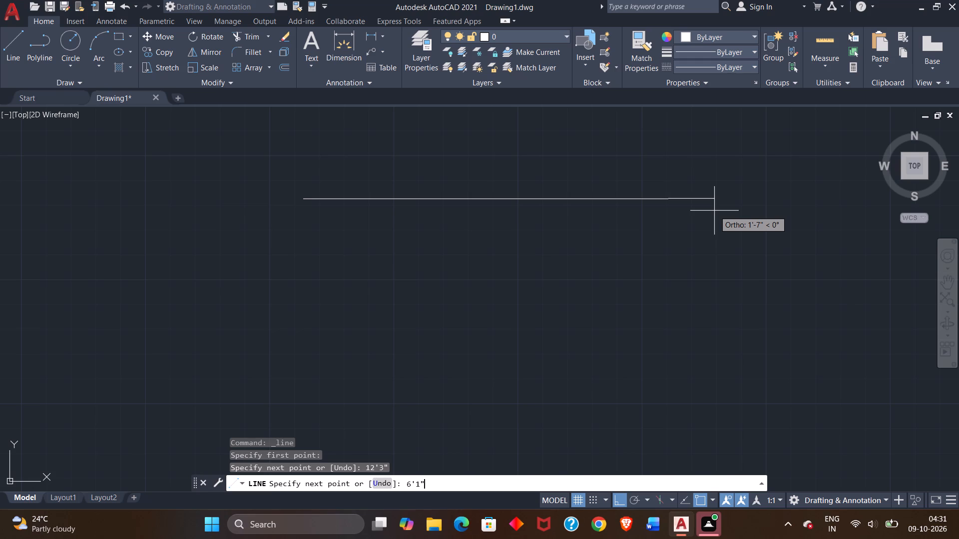
key(Return)
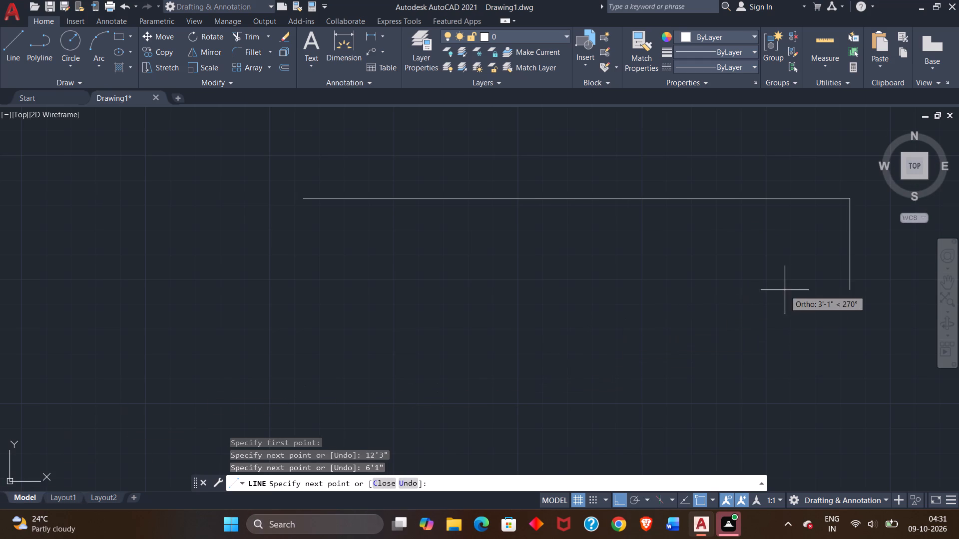
Continue the bottom wall line rightward with consecutive segments of 12' and 6'5".
middle_drag(792, 292, 240, 299)
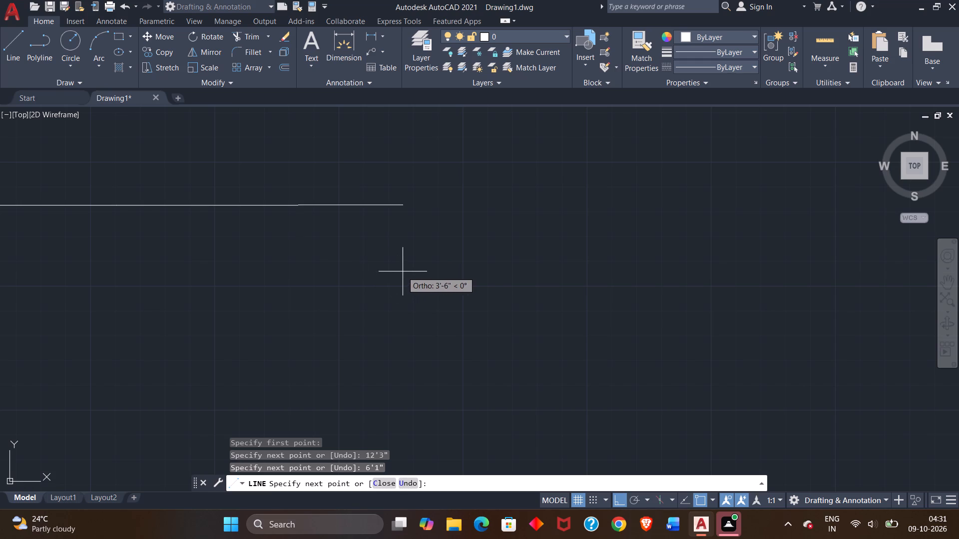
text(12)
key(apostrophe)
key(Return)
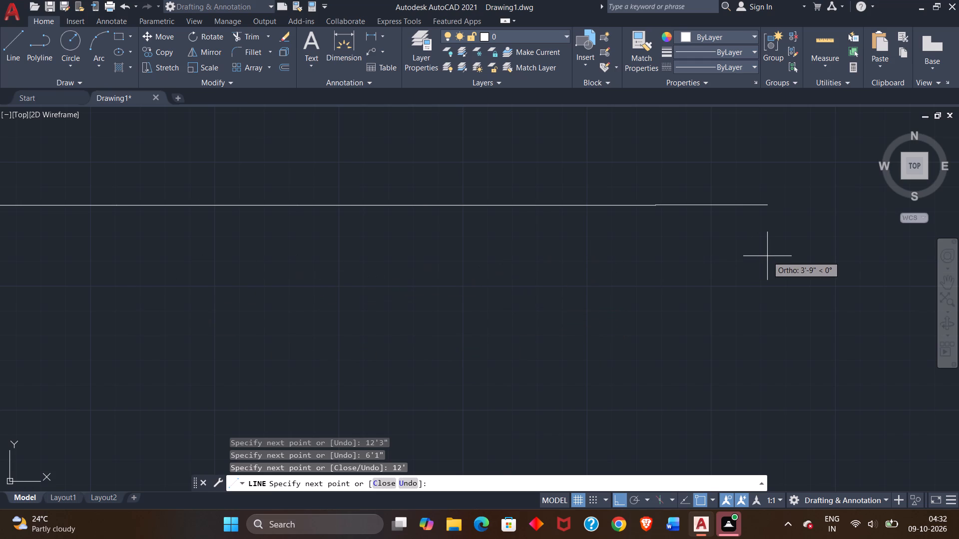
key(6)
text('5)
key(shift+quotedbl)
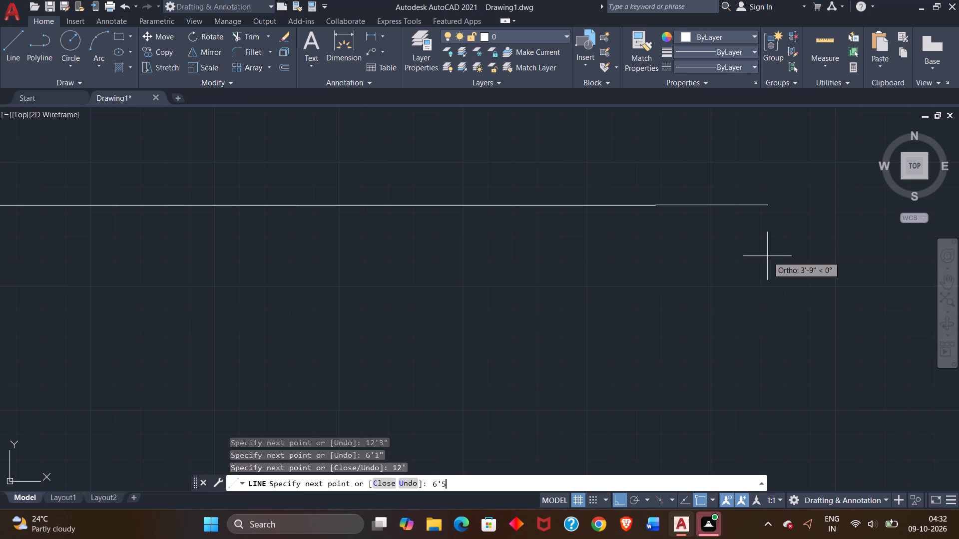
key(Return)
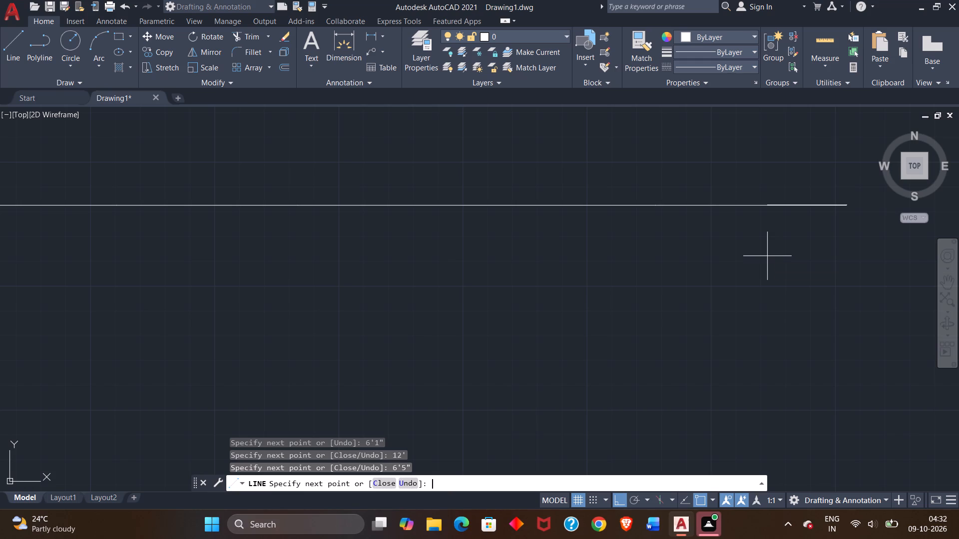
Draw a 19'10" vertical segment upward from the right end of the bottom wall line.
scroll(240, 219, down, 4)
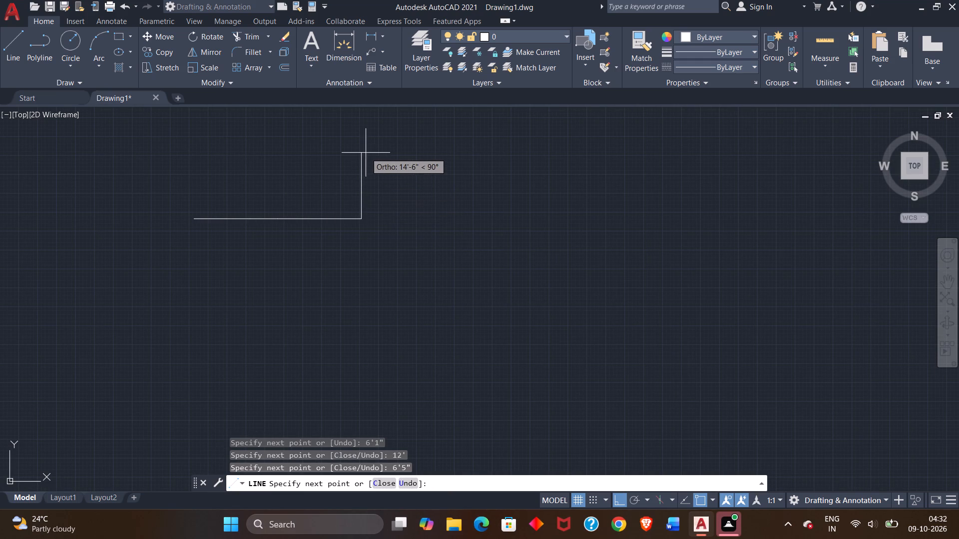
scroll(363, 154, up, 4)
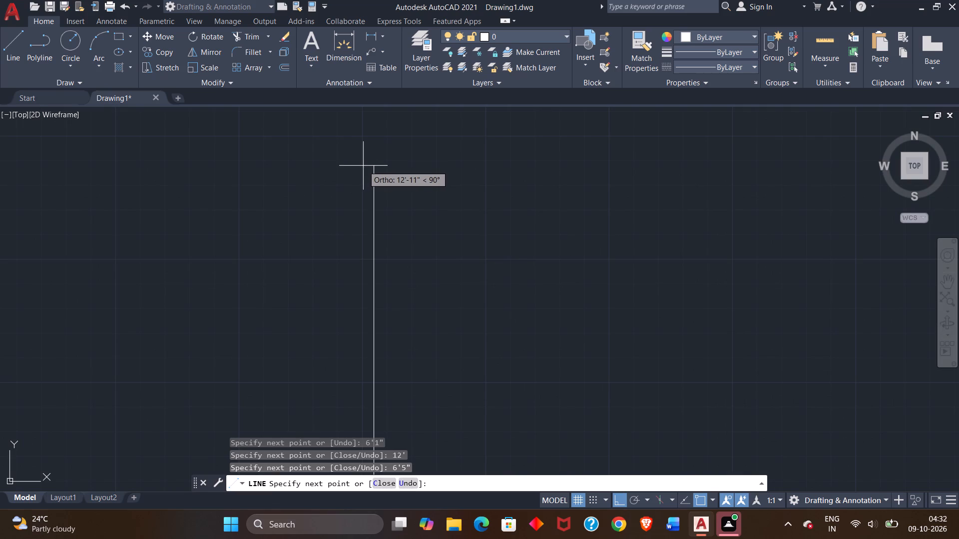
middle_drag(364, 165, 364, 111)
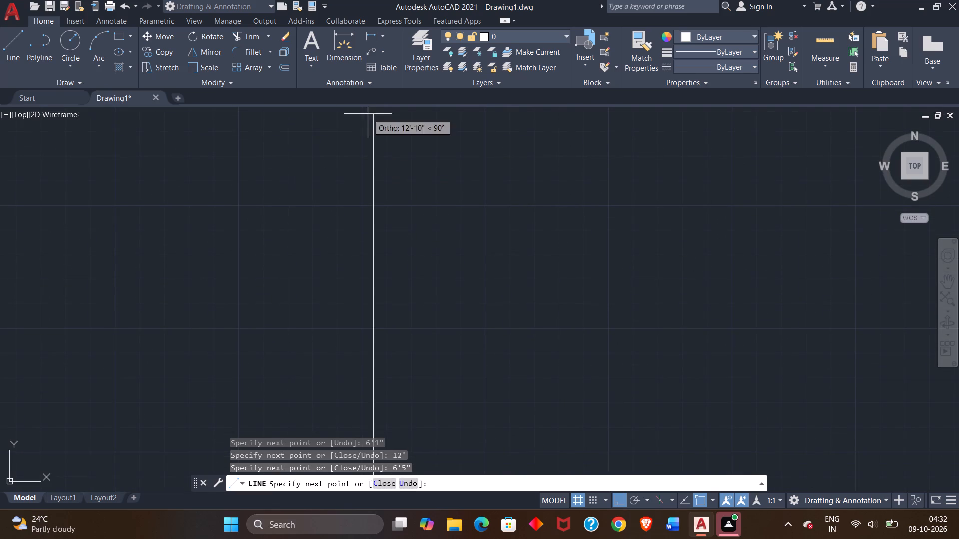
scroll(389, 162, down, 1)
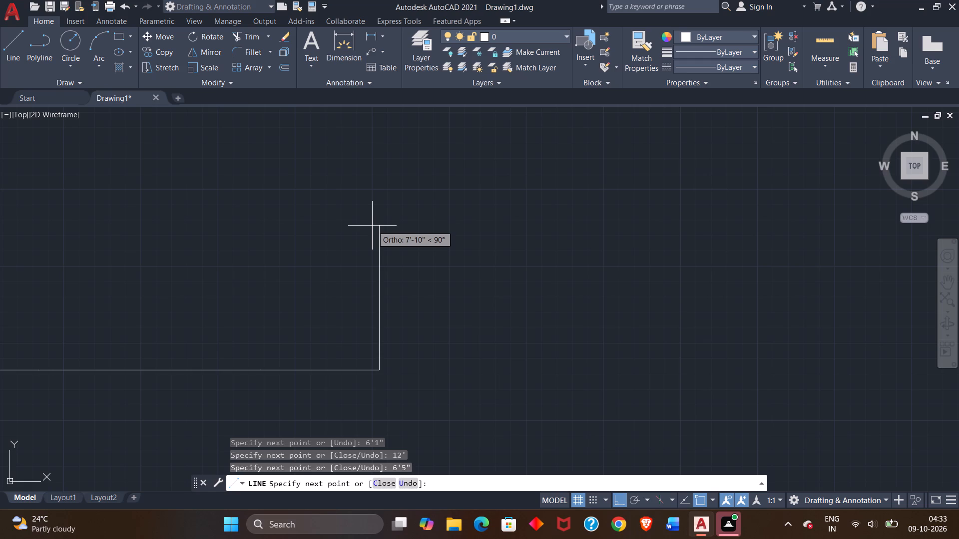
text(19)
key(apostrophe)
text(10)
key(shift+quotedbl)
key(Return)
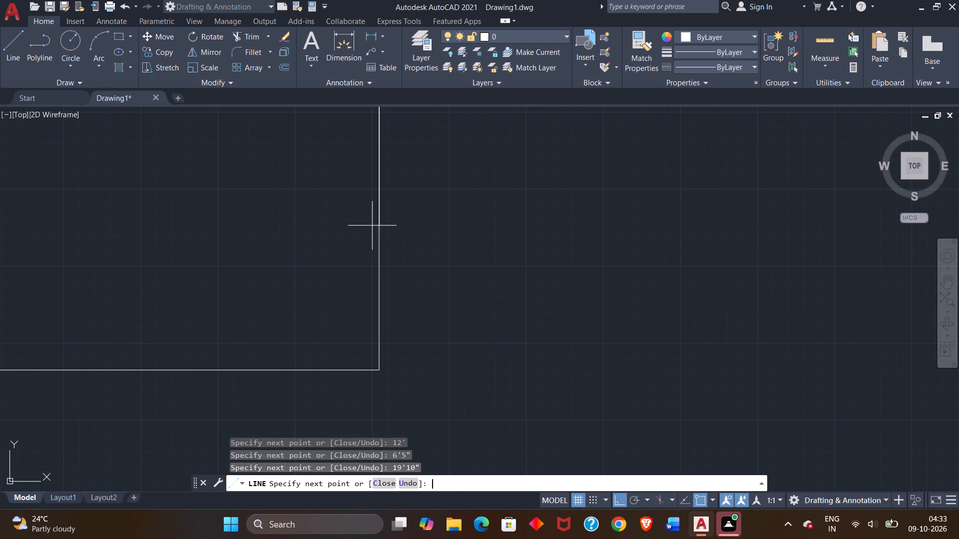
Extend the right wall line upward with another 14'1" segment.
scroll(366, 169, down, 2)
middle_drag(329, 136, 329, 255)
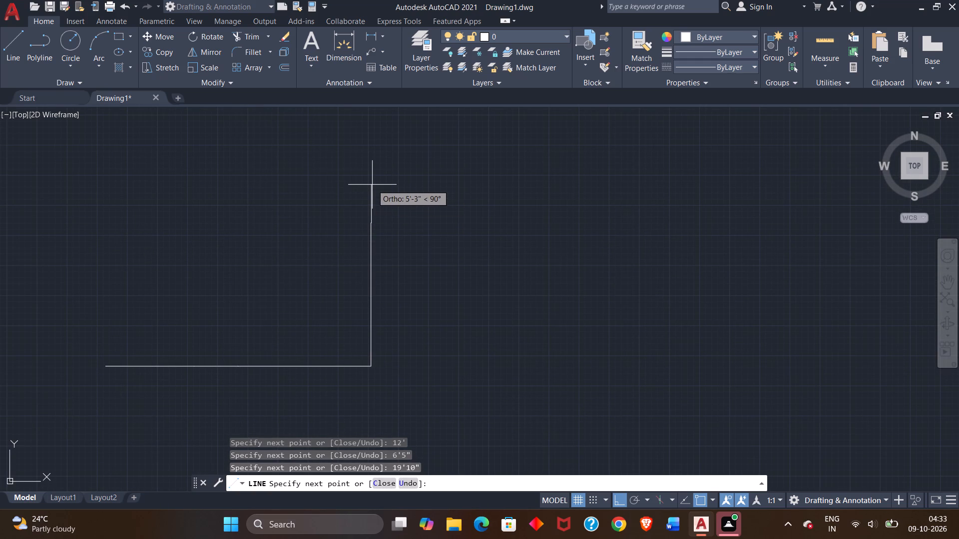
text(14'1)
key(shift+quotedbl)
key(Return)
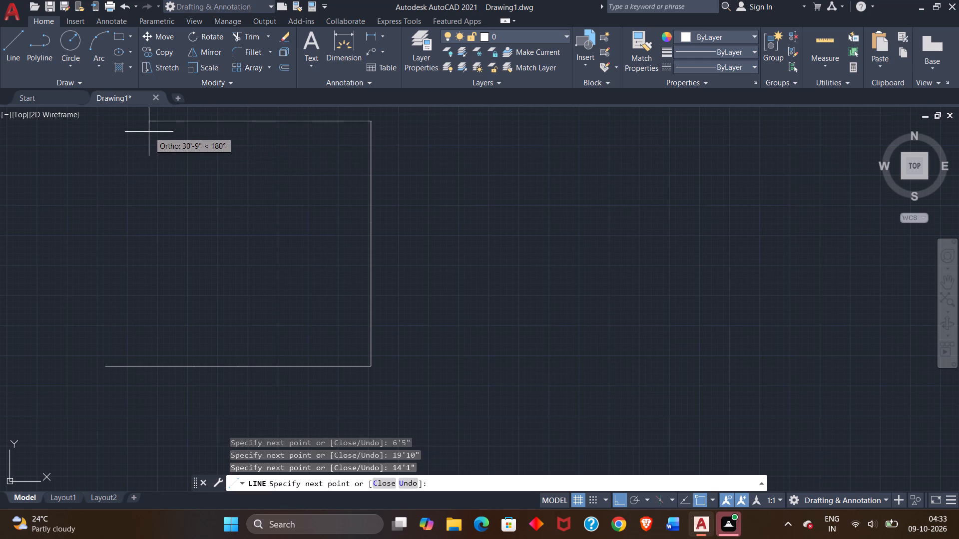
Draw the top wall line leftward from the right wall's upper end with 18'2" and 11'10" segments, and finish the line.
scroll(149, 132, down, 1)
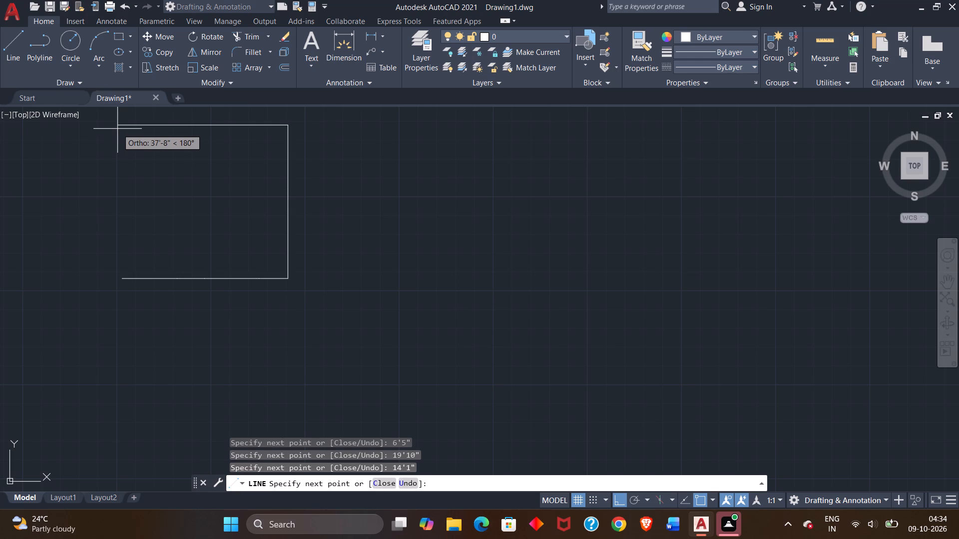
text(18'2)
key(shift+quotedbl)
key(Return)
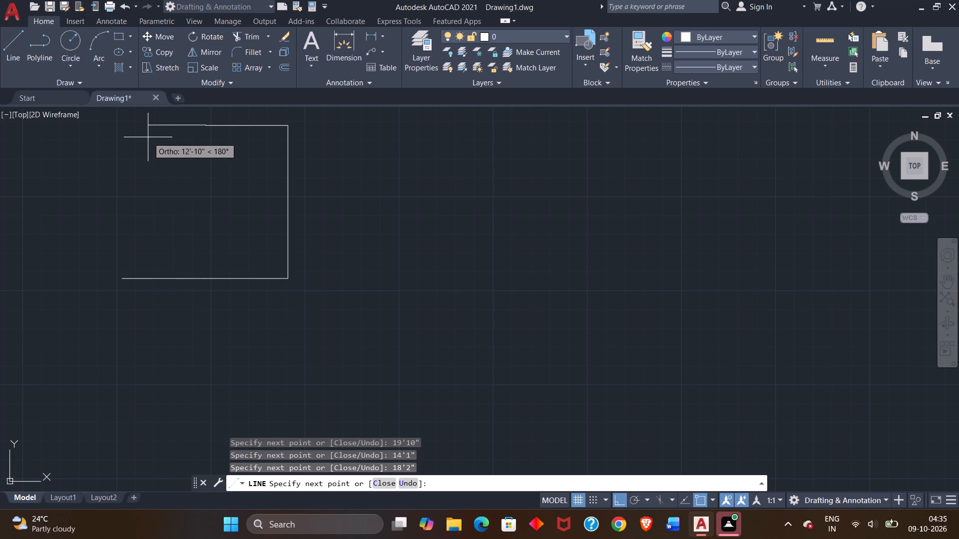
text(11)
key(apostrophe)
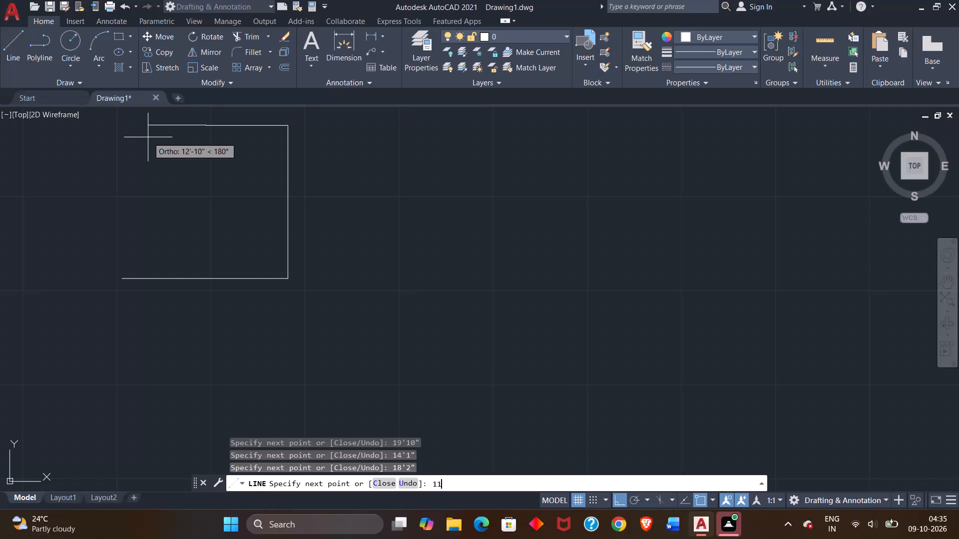
key(1)
key(0)
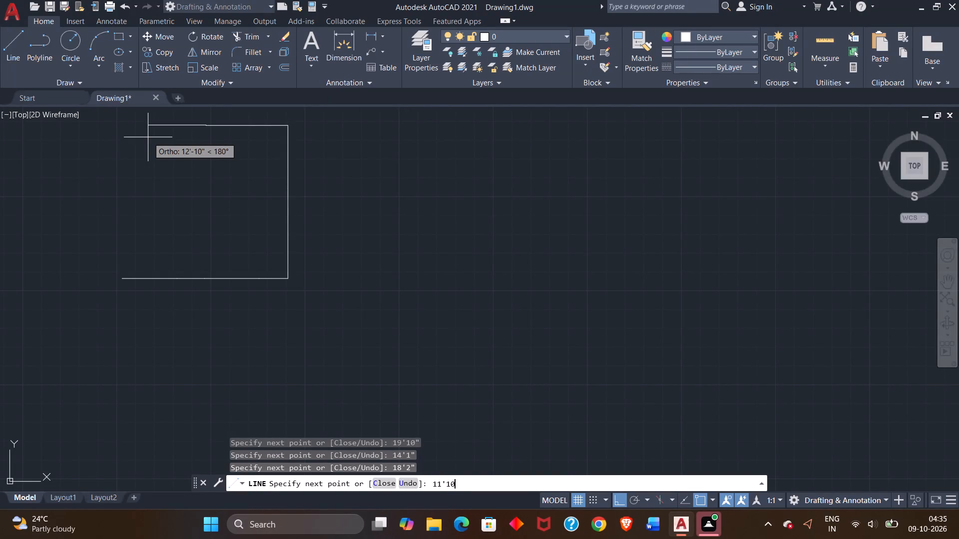
key(shift+quotedbl)
key(Return)
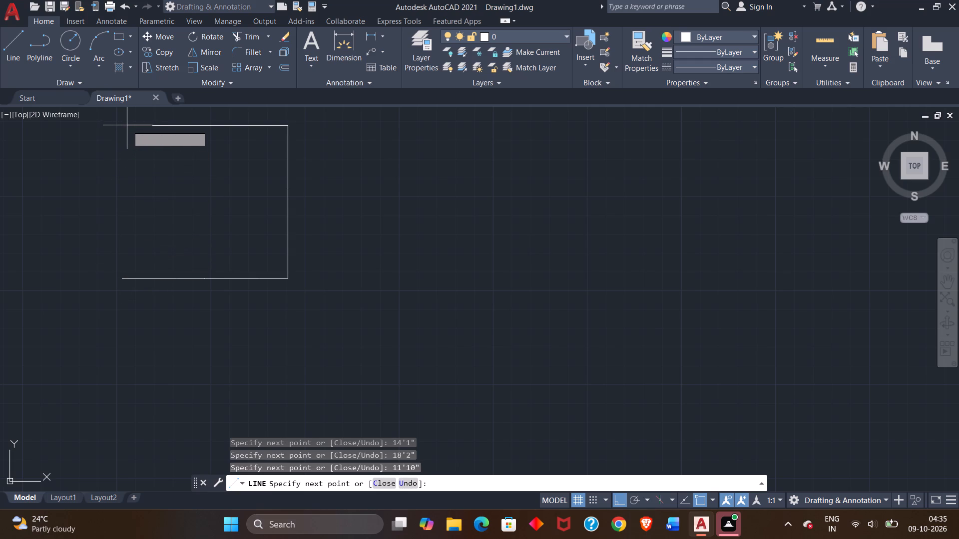
right_click(137, 150)
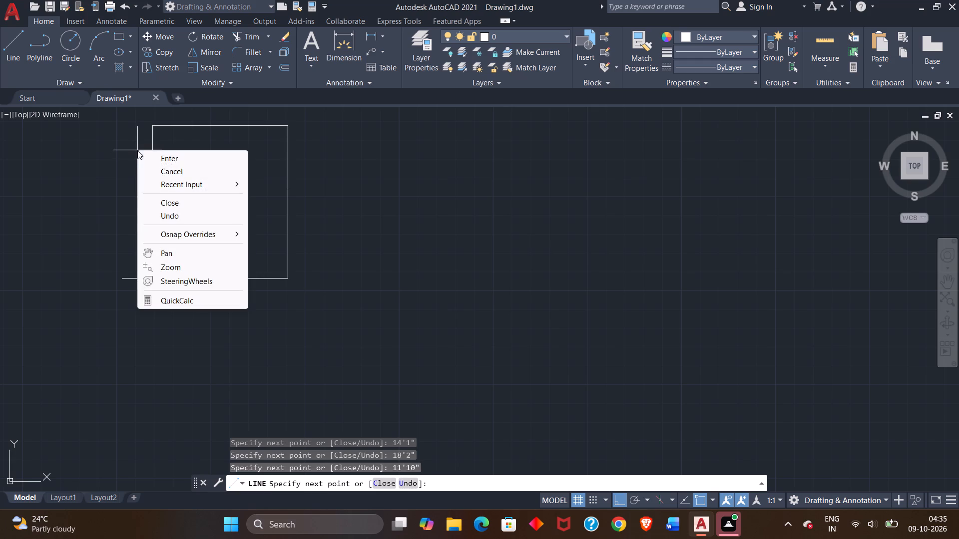
click(159, 159)
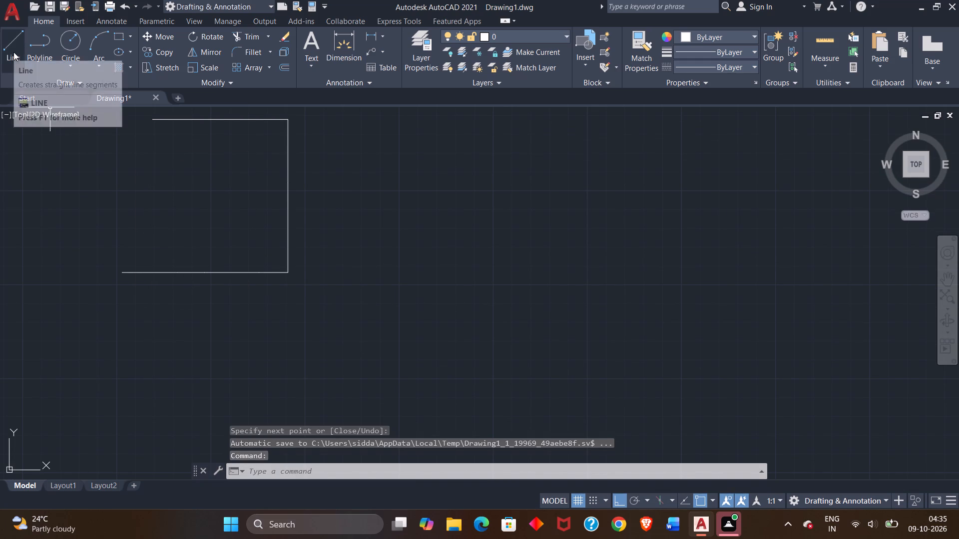
Dimension the bottom wall line between its two endpoints, placing the dimension just above the line.
click(334, 50)
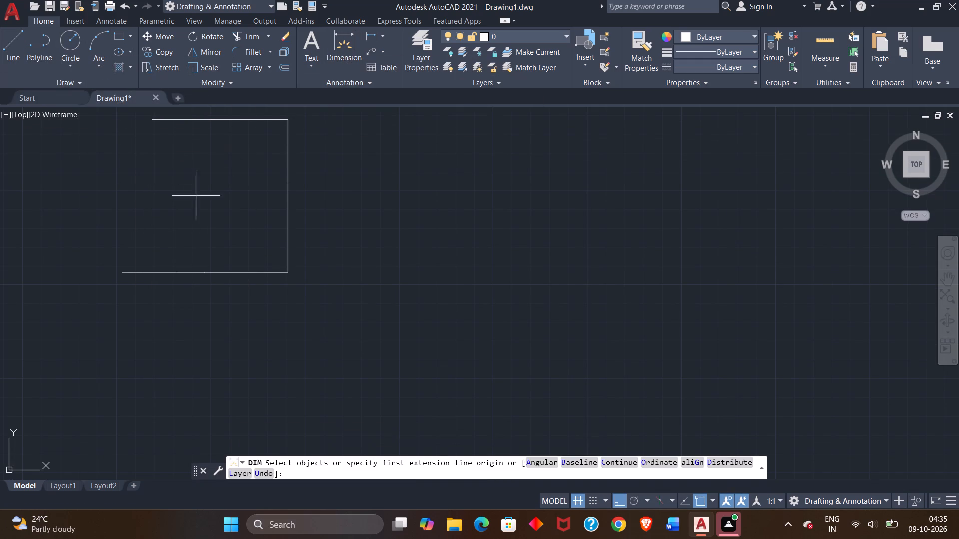
scroll(125, 276, up, 3)
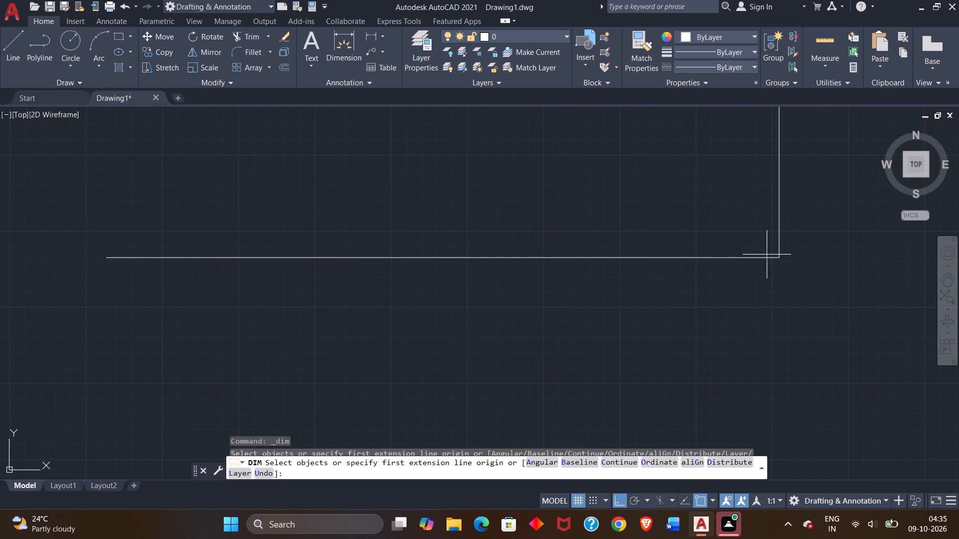
click(778, 260)
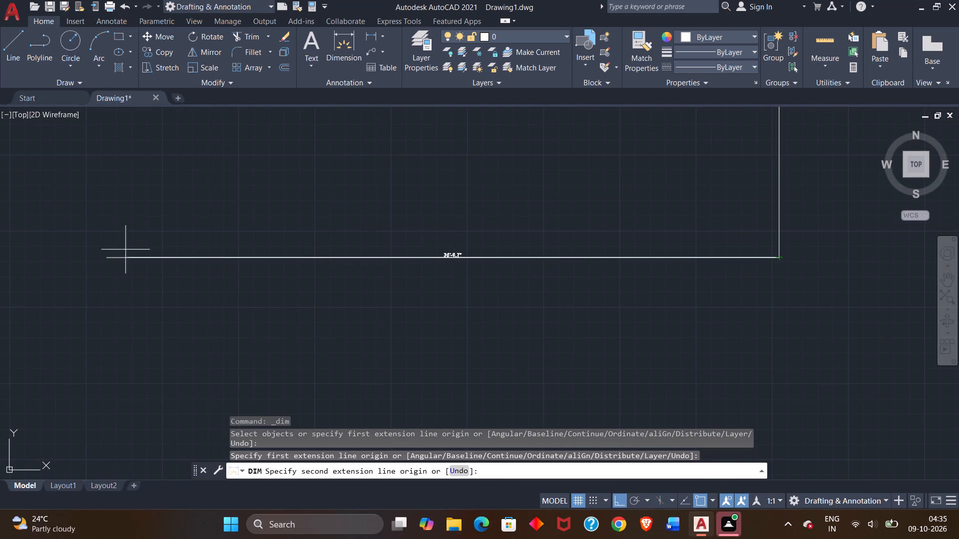
click(106, 258)
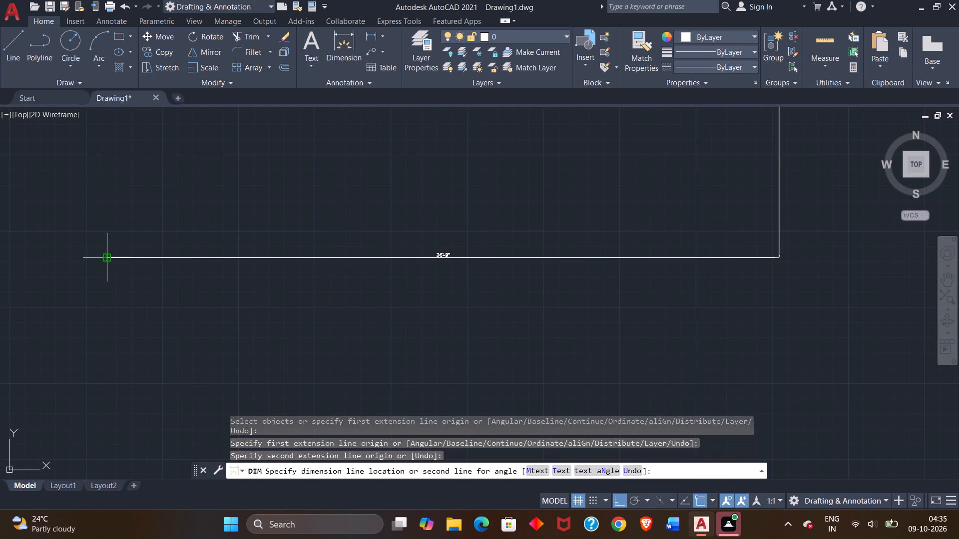
click(110, 244)
scroll(393, 235, up, 2)
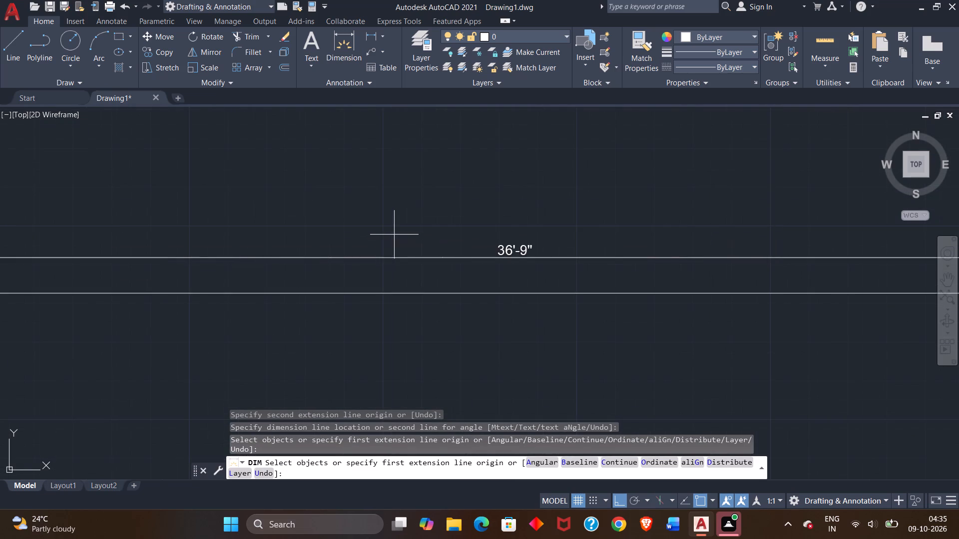
Dimension the top wall line from its left end to the right wall's corner, placing the dimension above it.
scroll(394, 235, down, 3)
middle_drag(341, 180, 381, 325)
scroll(368, 245, down, 2)
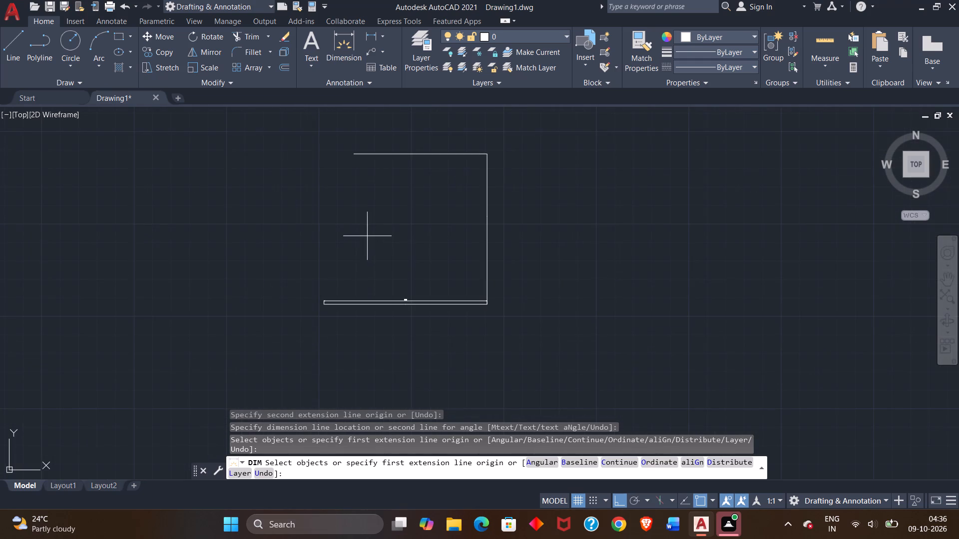
middle_drag(363, 196, 368, 240)
scroll(363, 198, up, 5)
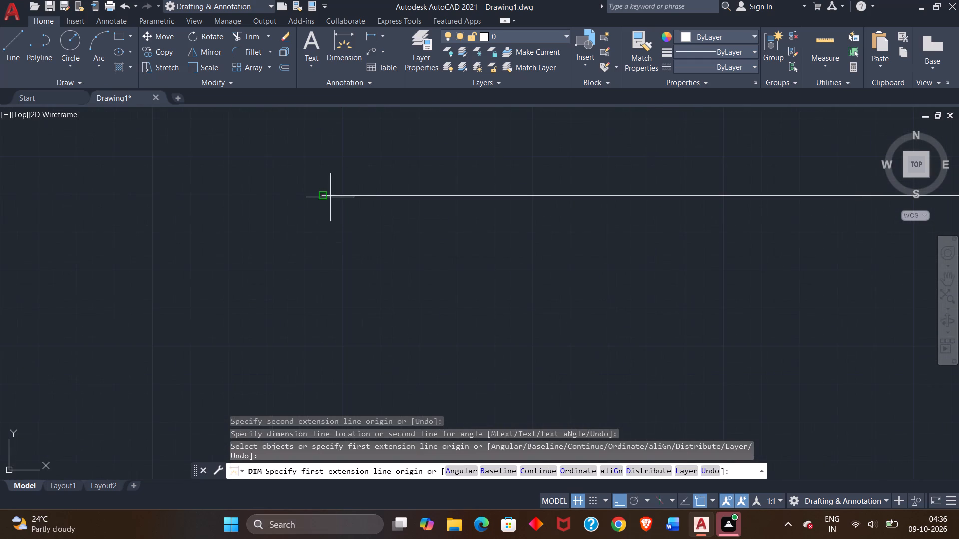
click(321, 197)
scroll(582, 208, down, 4)
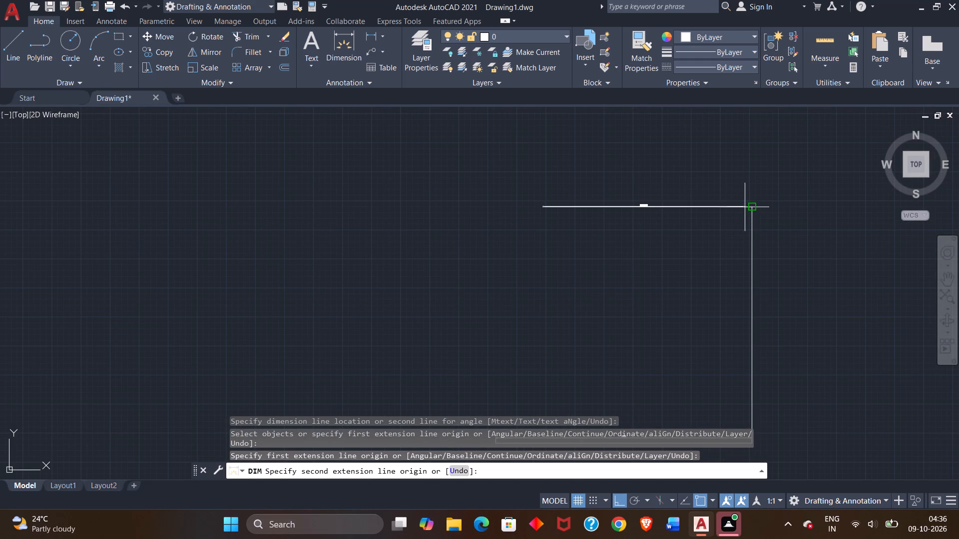
click(755, 207)
click(753, 192)
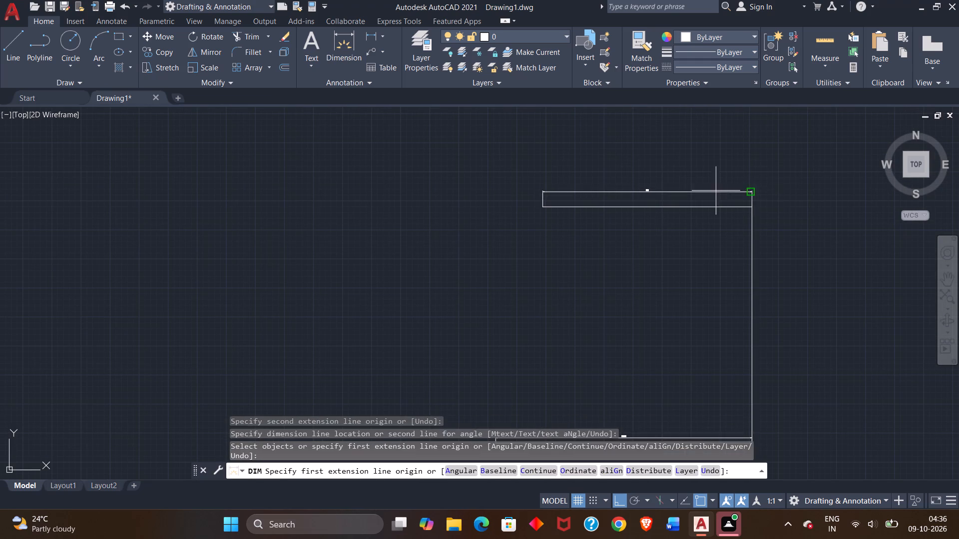
scroll(716, 191, up, 3)
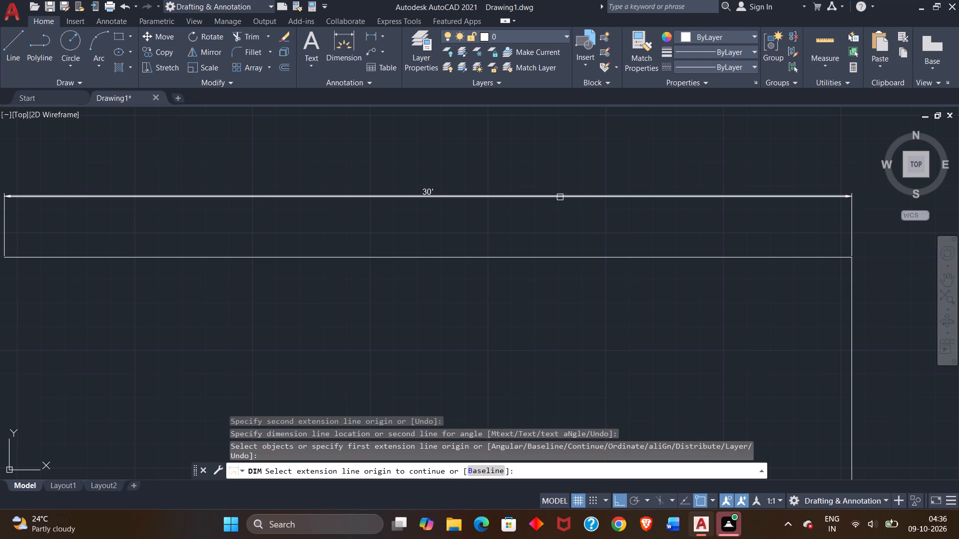
Start a line at the top wall's left end and extend it leftward by 6'9".
scroll(550, 283, down, 4)
middle_drag(547, 330, 535, 194)
scroll(511, 281, up, 2)
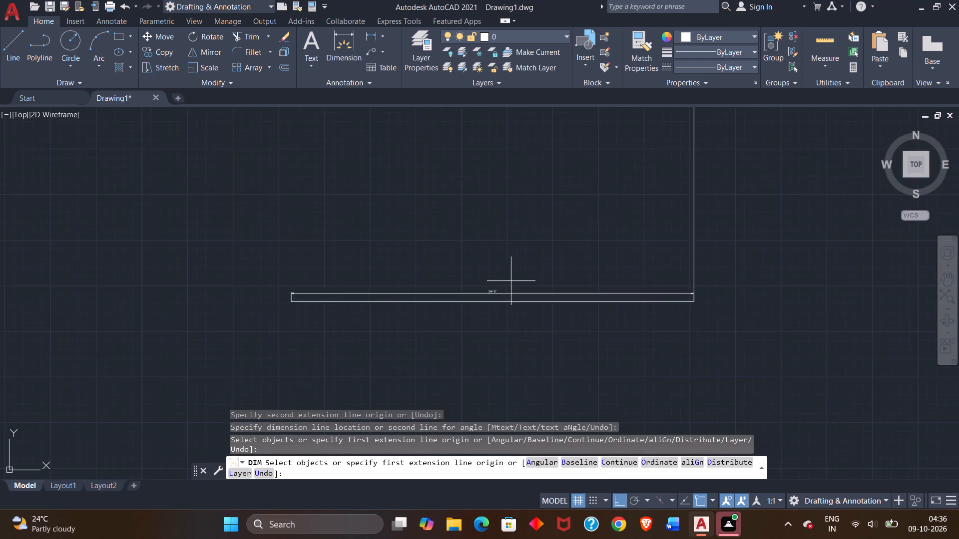
scroll(511, 281, up, 1)
middle_drag(498, 231, 537, 364)
scroll(530, 334, down, 2)
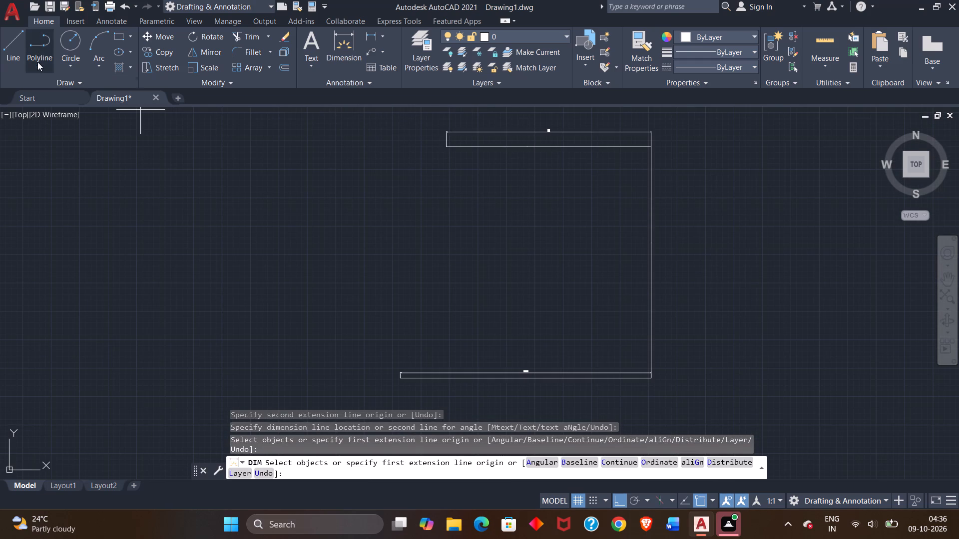
click(6, 47)
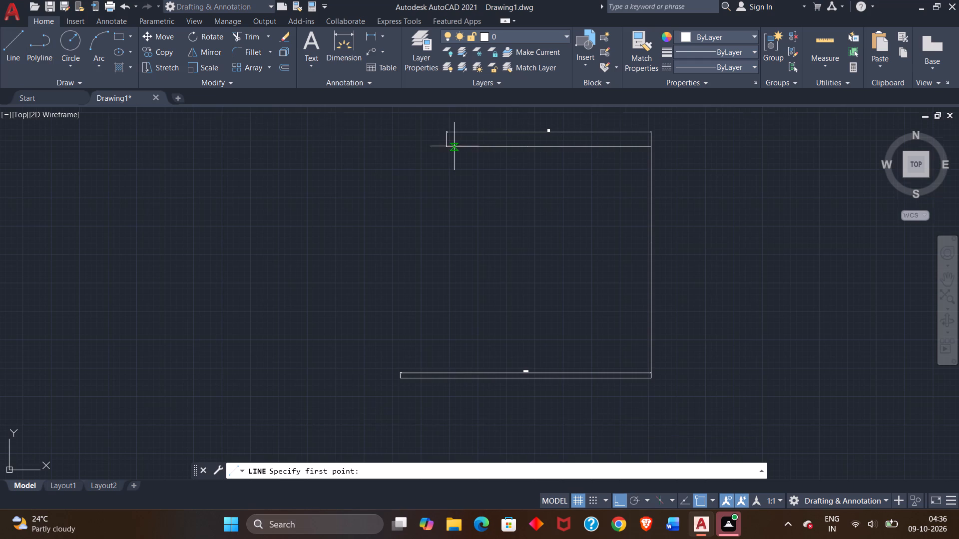
scroll(454, 146, up, 2)
click(430, 148)
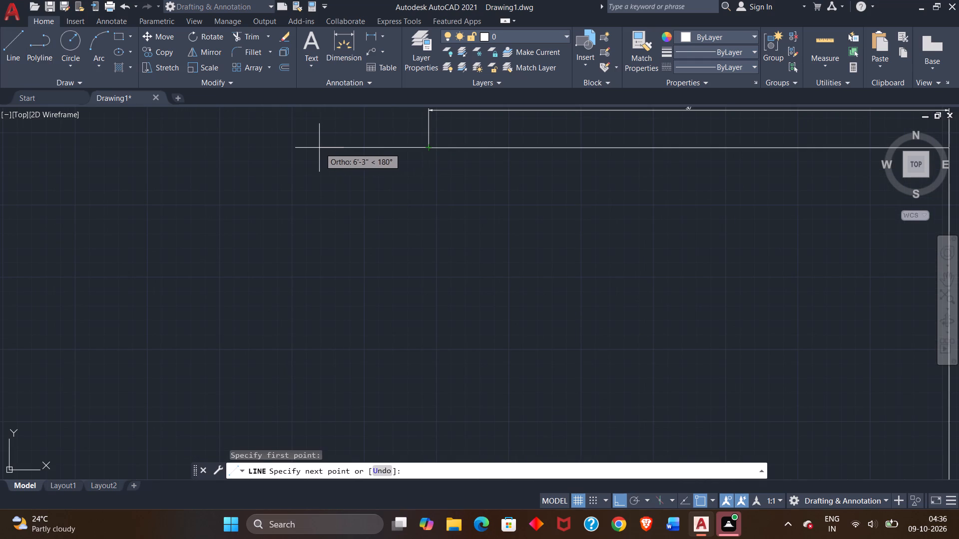
key(6)
key(apostrophe)
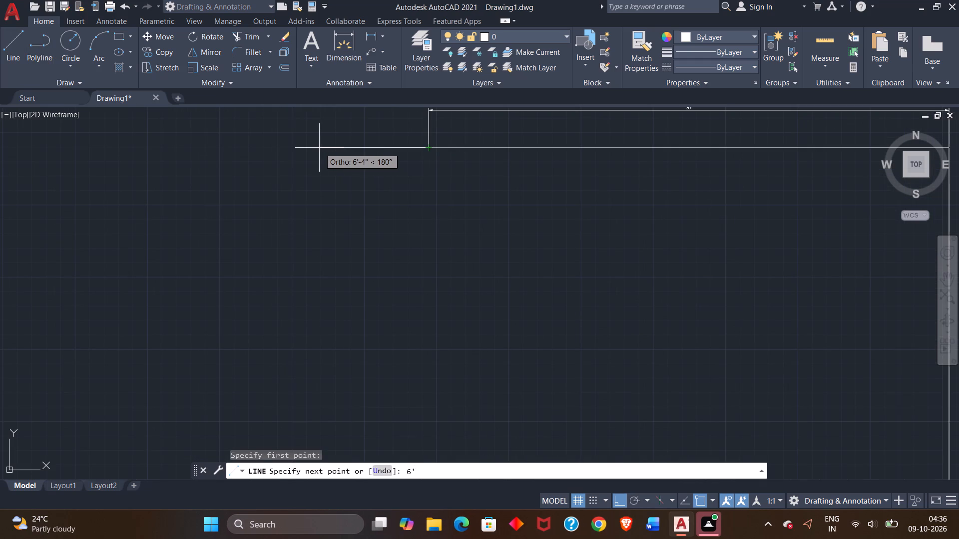
key(9)
key(shift+quotedbl)
key(Return)
Draw the left wall line straight down to the left end of the bottom dimension line, and finish the line.
scroll(344, 295, down, 1)
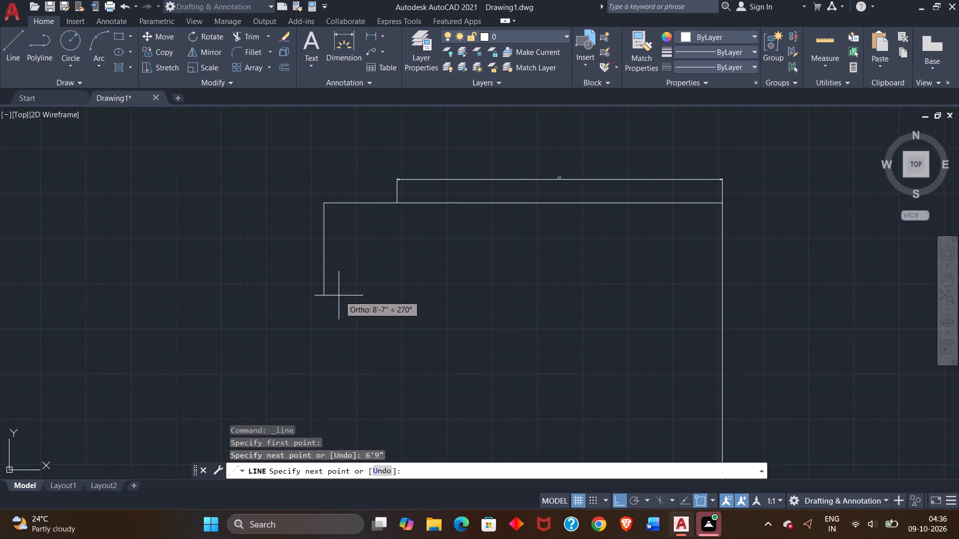
middle_drag(338, 295, 317, 163)
middle_drag(318, 351, 305, 189)
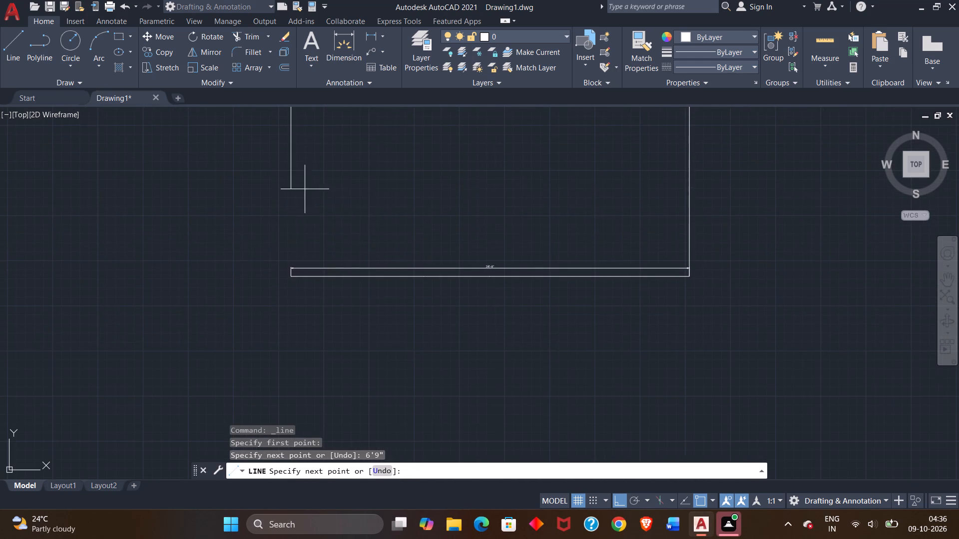
scroll(294, 268, up, 3)
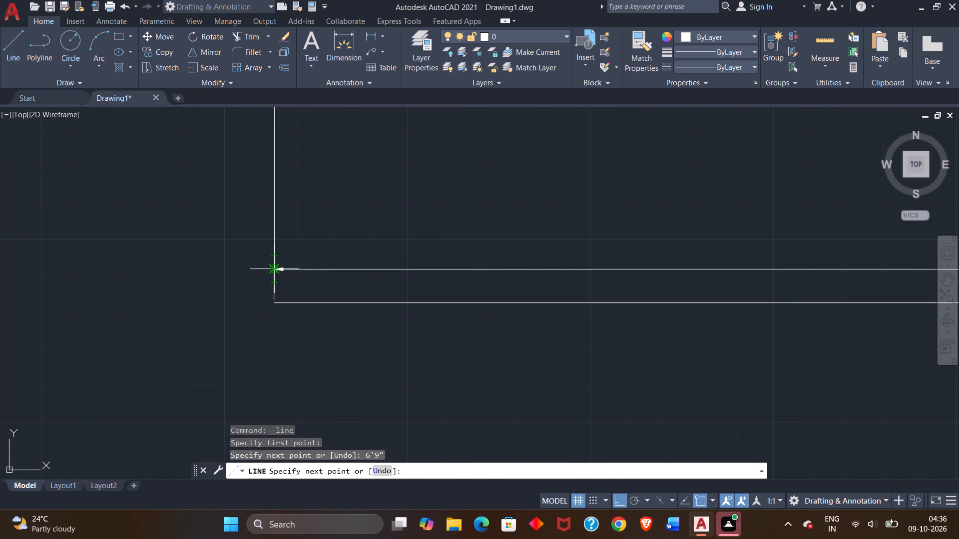
click(271, 270)
right_click(332, 249)
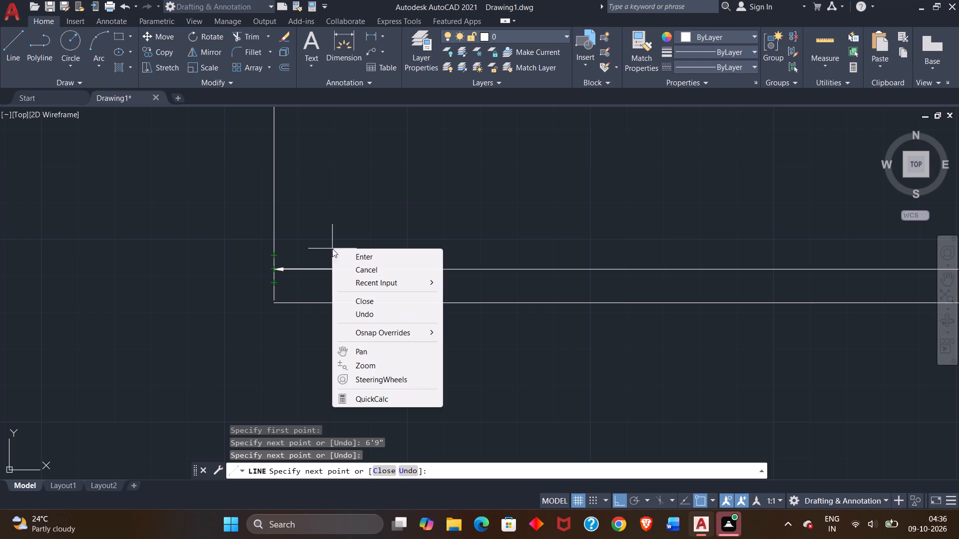
click(358, 256)
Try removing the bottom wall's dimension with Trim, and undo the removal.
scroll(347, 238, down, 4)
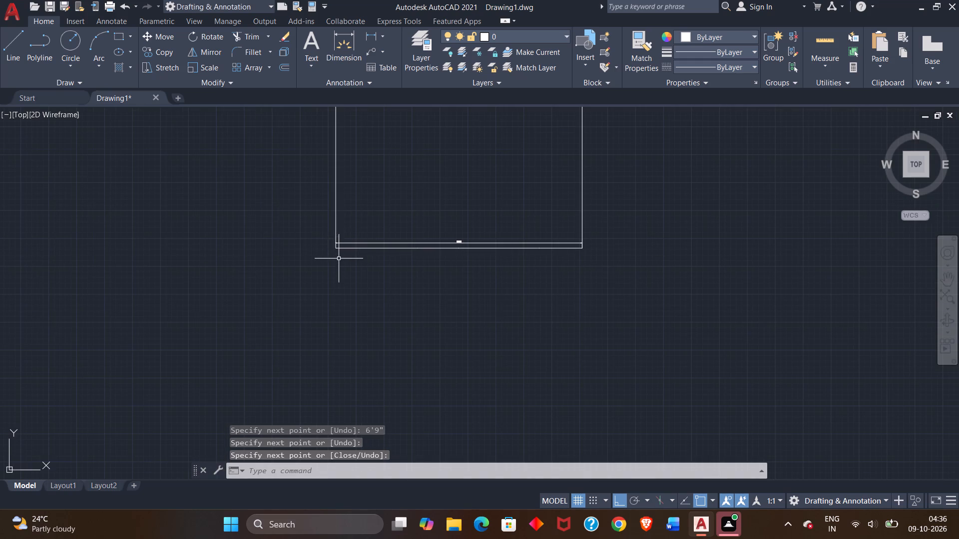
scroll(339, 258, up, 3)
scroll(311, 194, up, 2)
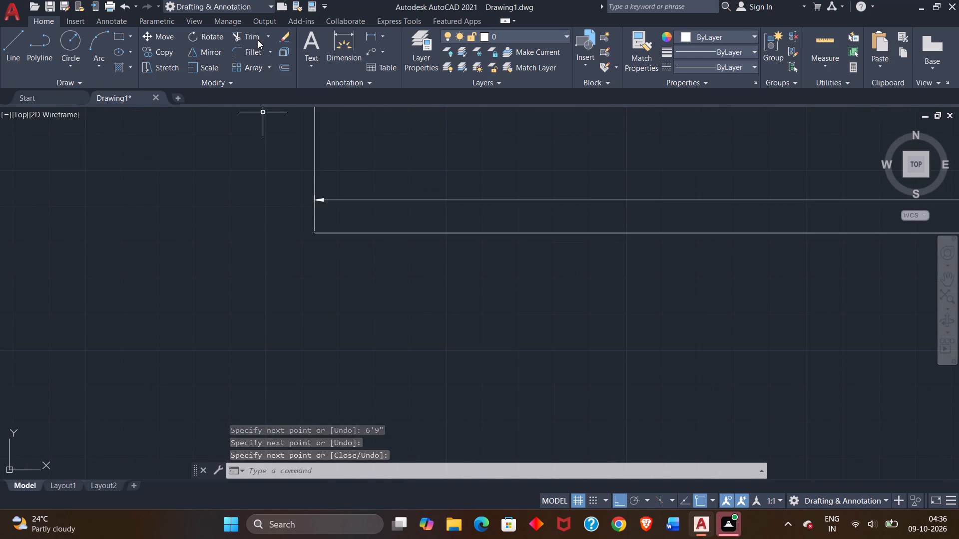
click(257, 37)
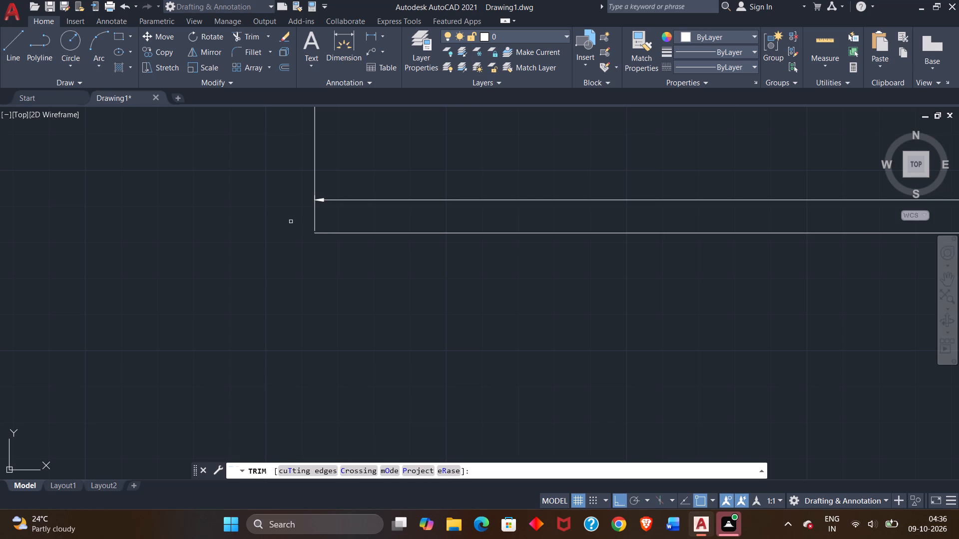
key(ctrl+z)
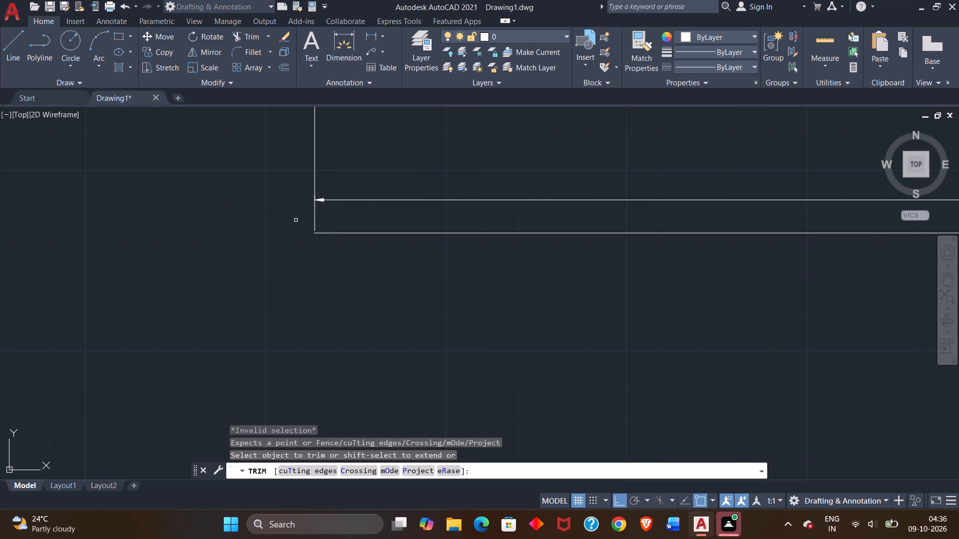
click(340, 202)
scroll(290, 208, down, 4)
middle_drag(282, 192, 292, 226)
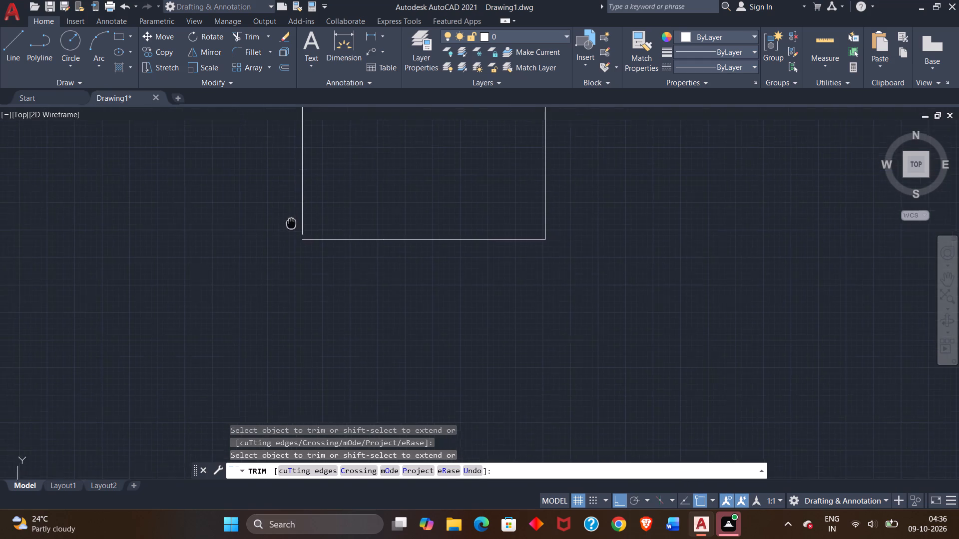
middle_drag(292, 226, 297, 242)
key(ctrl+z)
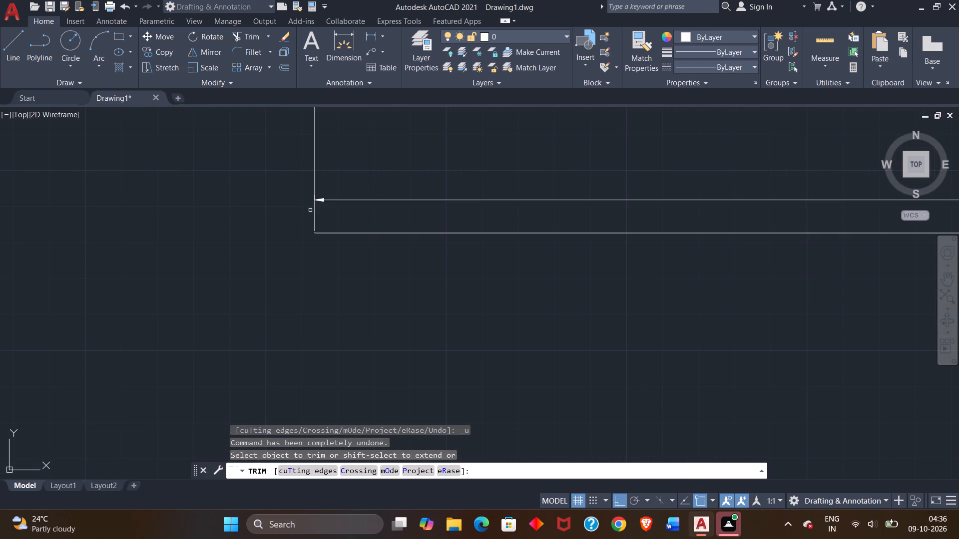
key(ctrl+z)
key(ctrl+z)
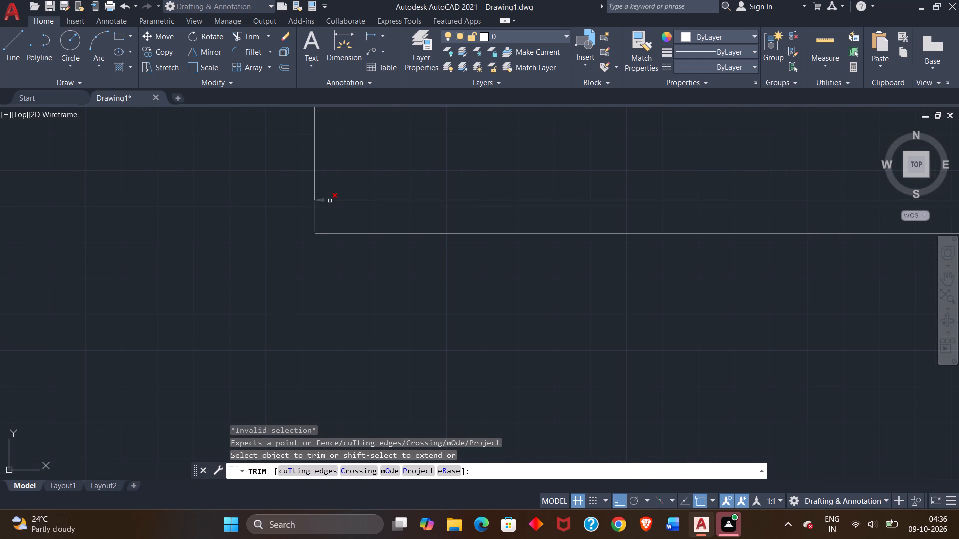
Remove the dimensions on the bottom and top walls with Trim, and finish the command.
click(330, 201)
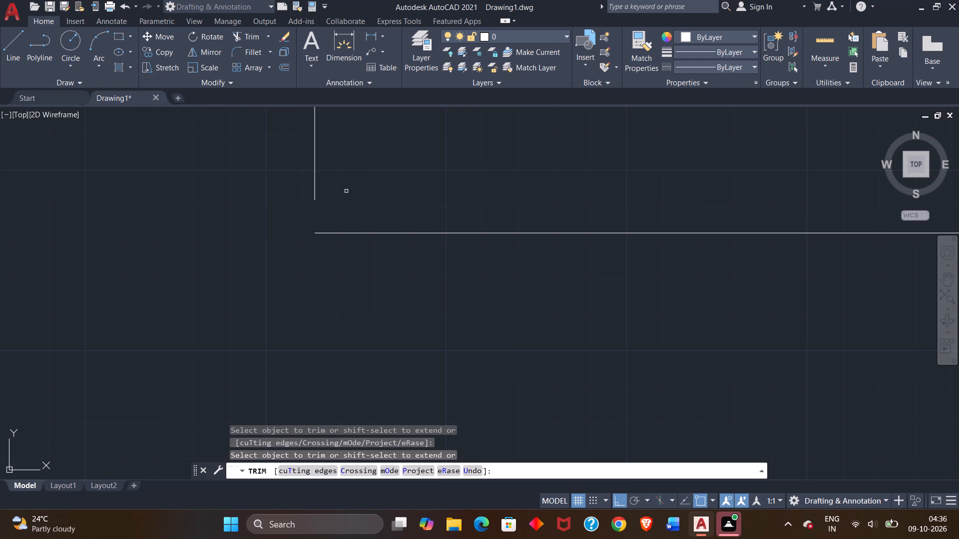
middle_drag(347, 190, 364, 317)
scroll(375, 265, down, 3)
scroll(401, 204, down, 3)
middle_drag(421, 187, 419, 254)
scroll(426, 195, up, 4)
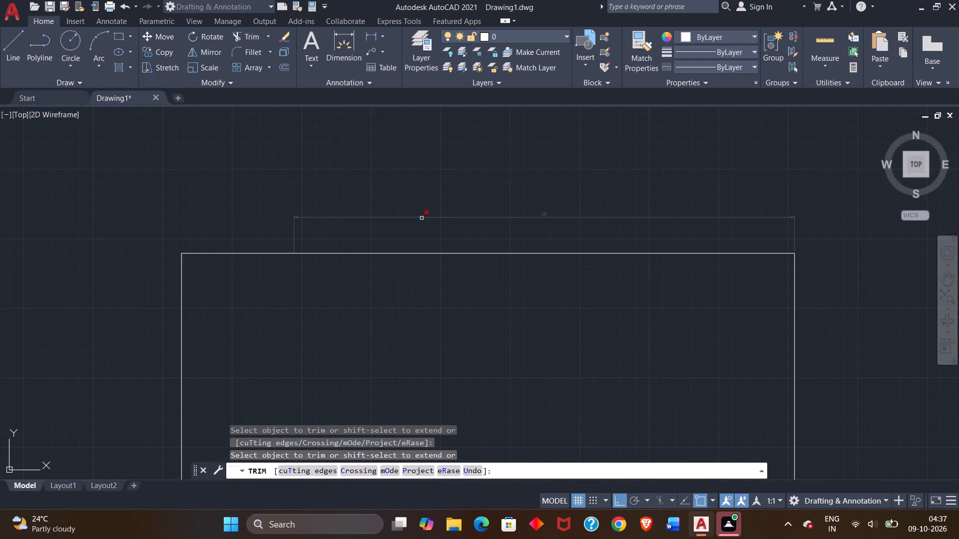
click(422, 219)
scroll(398, 294, down, 2)
middle_drag(400, 296, 406, 120)
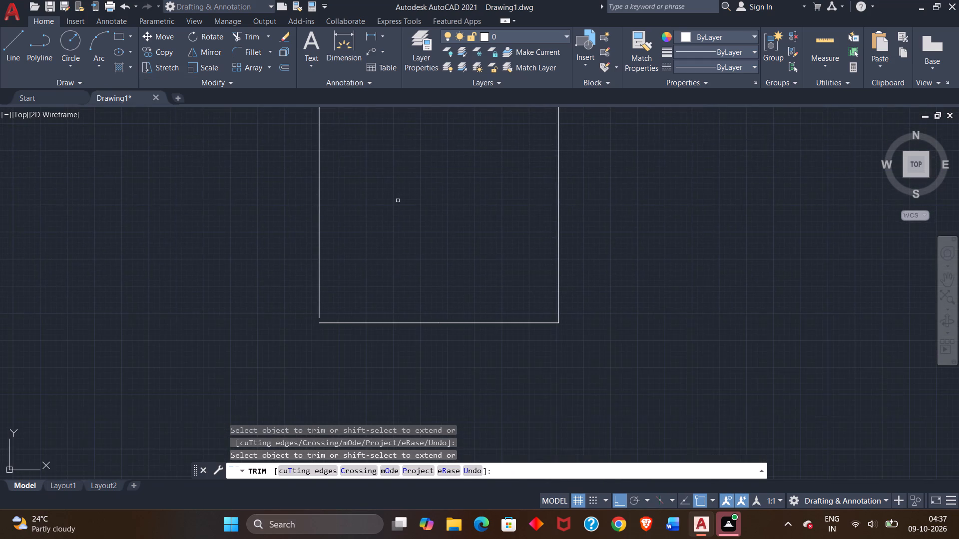
middle_drag(398, 204, 396, 185)
scroll(398, 204, up, 1)
right_click(365, 219)
right_click(365, 219)
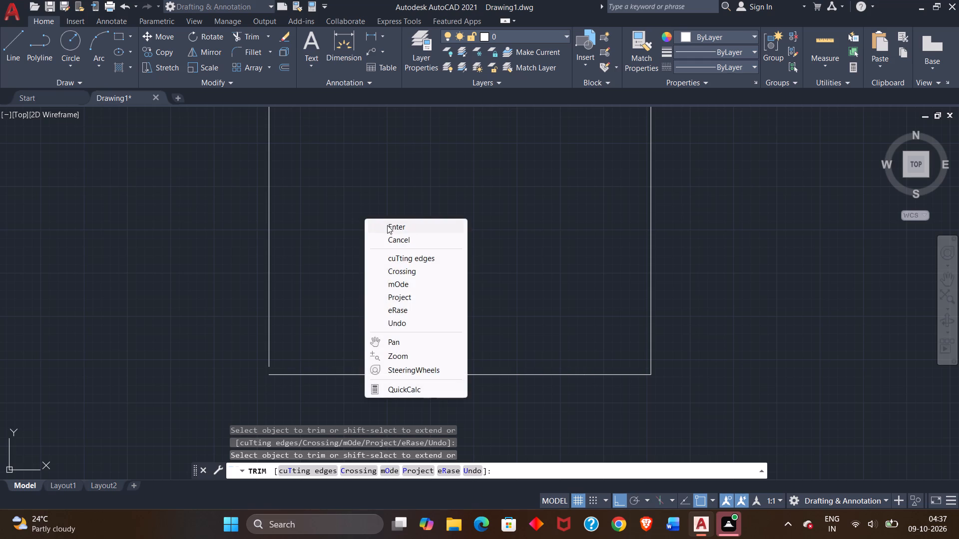
click(387, 225)
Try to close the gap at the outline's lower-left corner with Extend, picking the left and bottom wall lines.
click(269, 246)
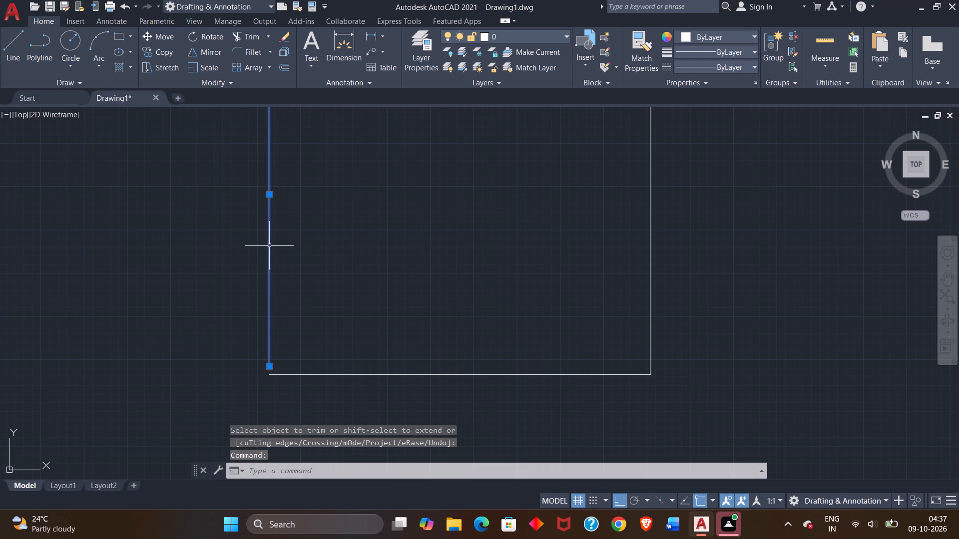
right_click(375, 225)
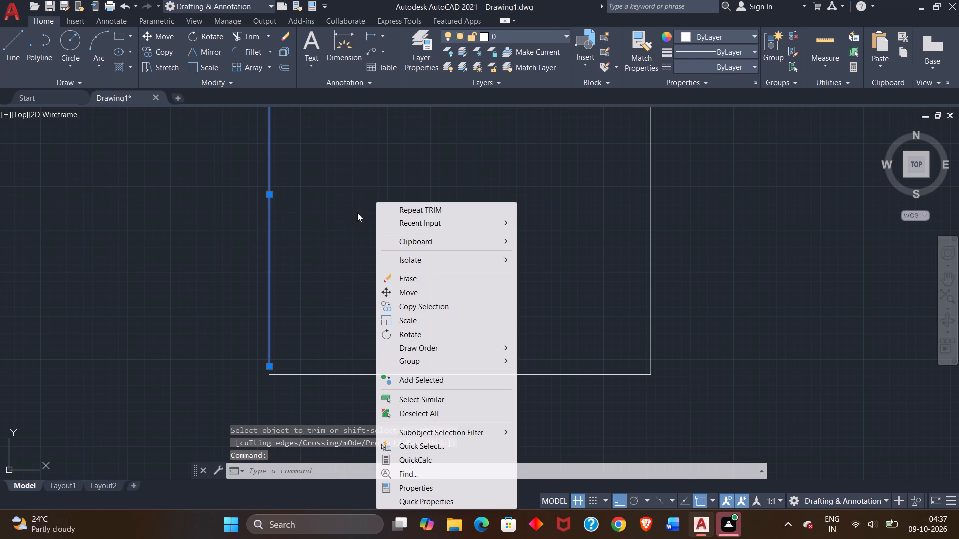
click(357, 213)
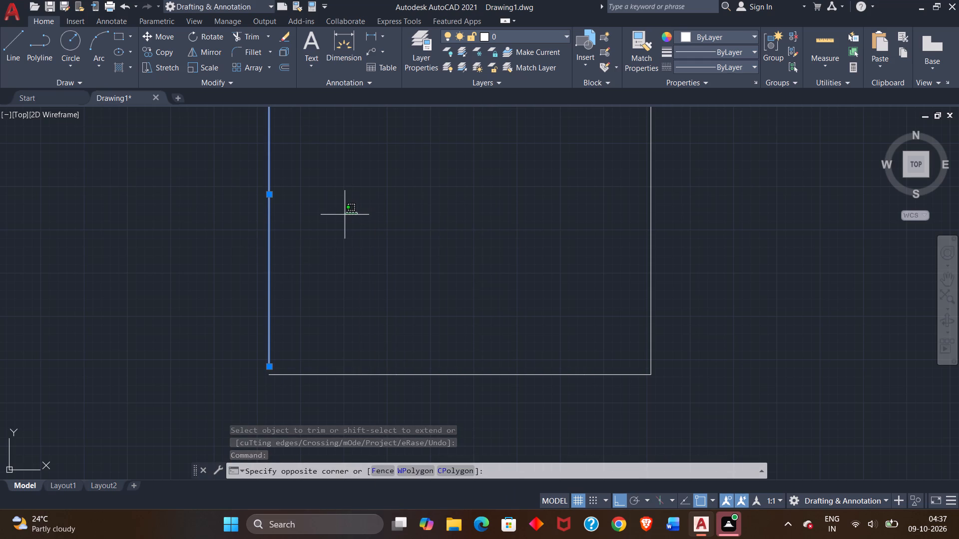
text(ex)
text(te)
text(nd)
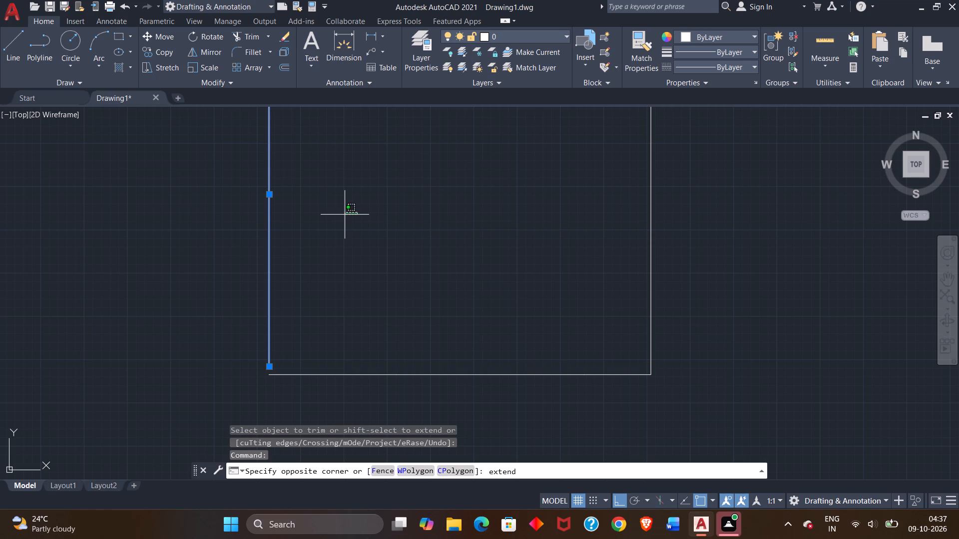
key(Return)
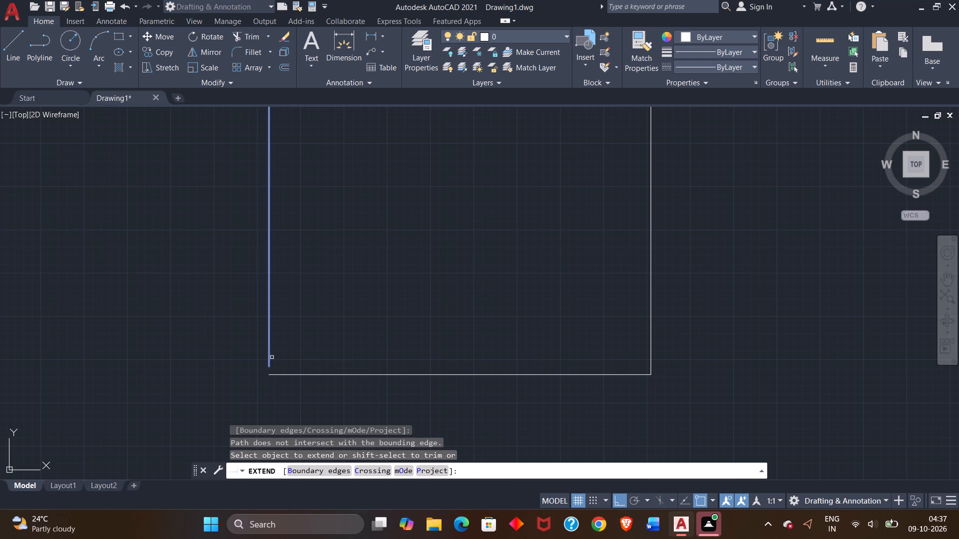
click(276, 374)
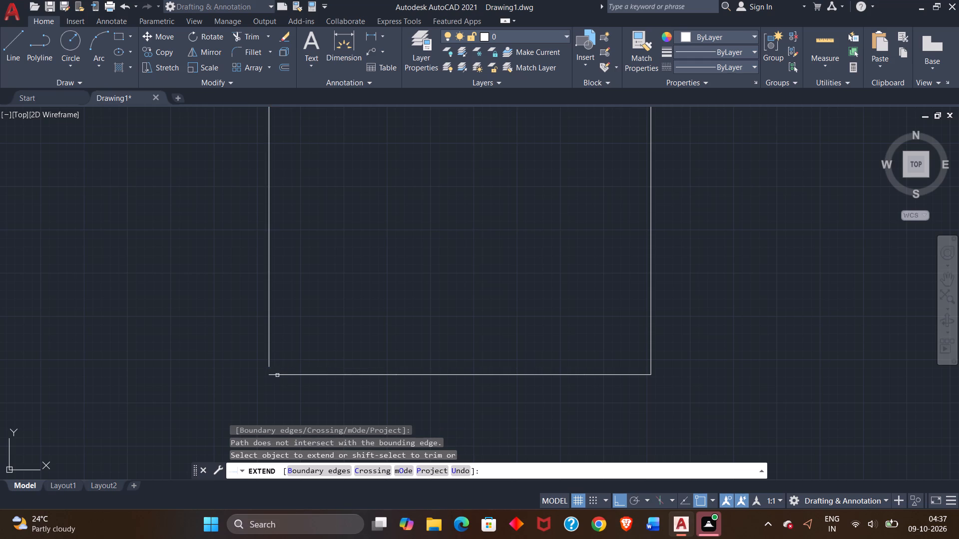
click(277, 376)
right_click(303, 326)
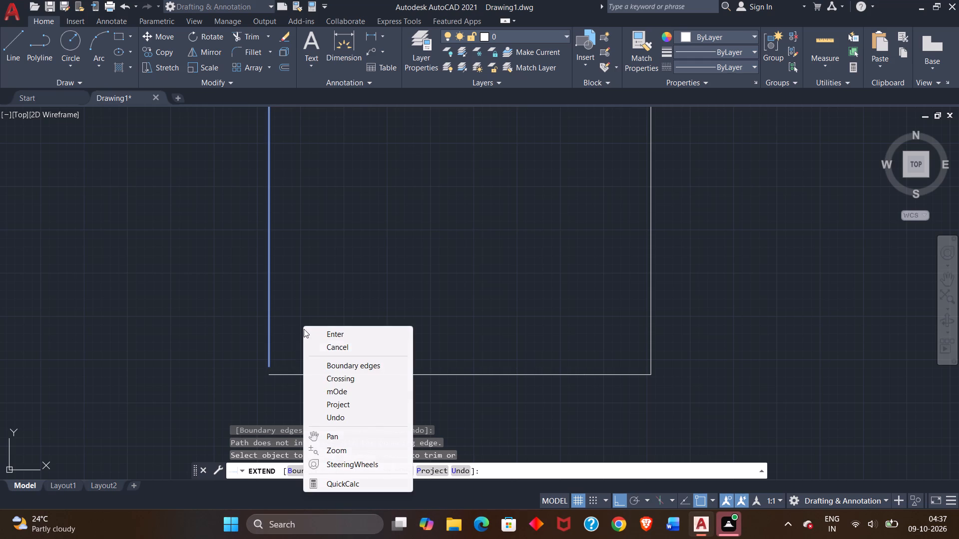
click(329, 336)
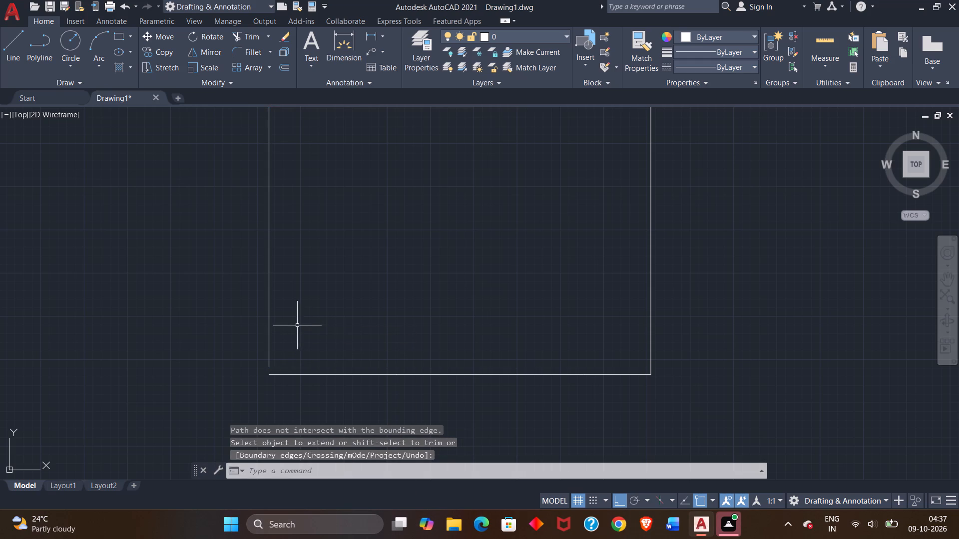
Extend the left wall line down to the bottom wall line and finish the command.
text(ex)
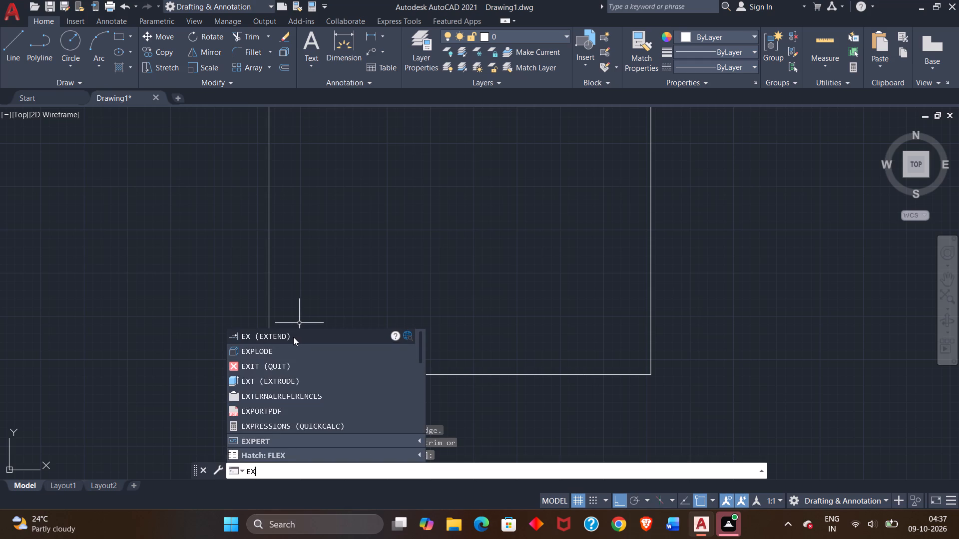
click(293, 337)
click(270, 331)
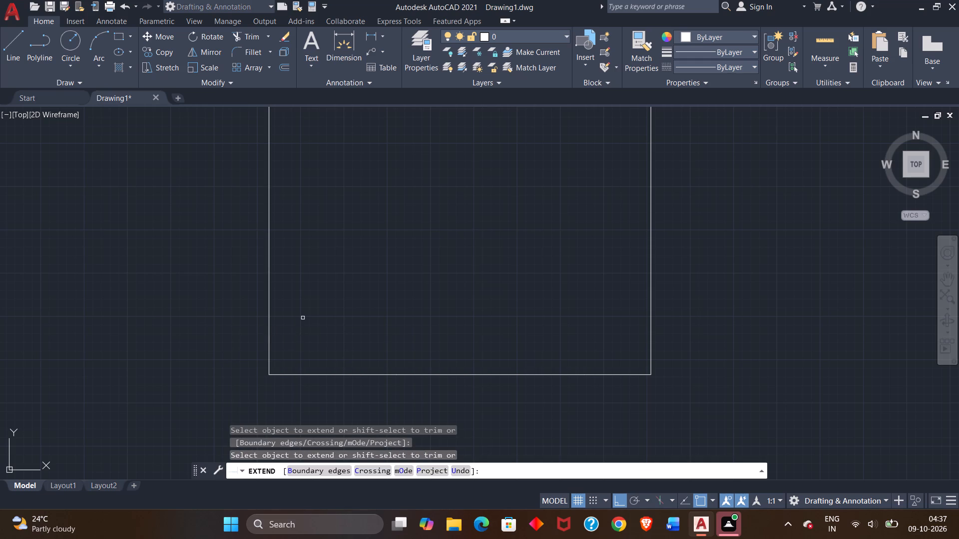
right_click(303, 317)
click(331, 322)
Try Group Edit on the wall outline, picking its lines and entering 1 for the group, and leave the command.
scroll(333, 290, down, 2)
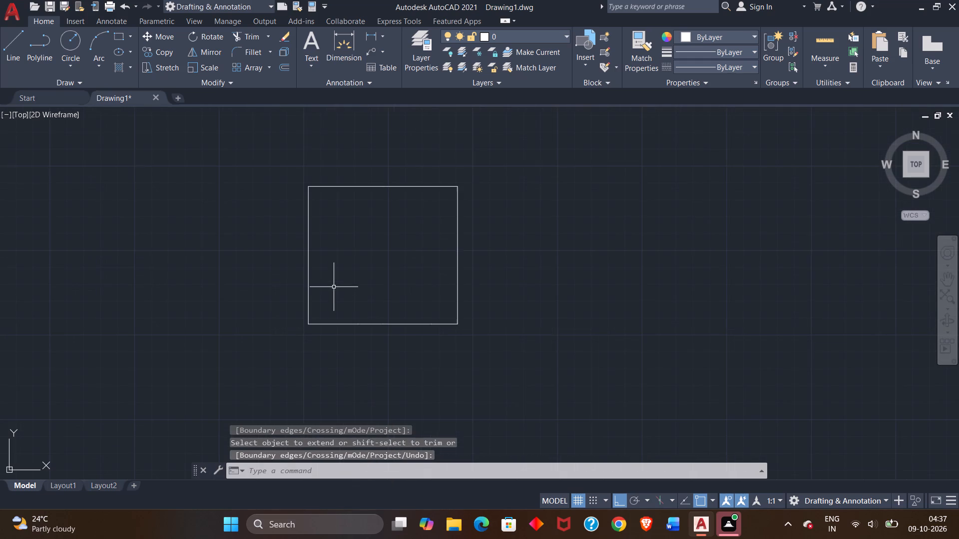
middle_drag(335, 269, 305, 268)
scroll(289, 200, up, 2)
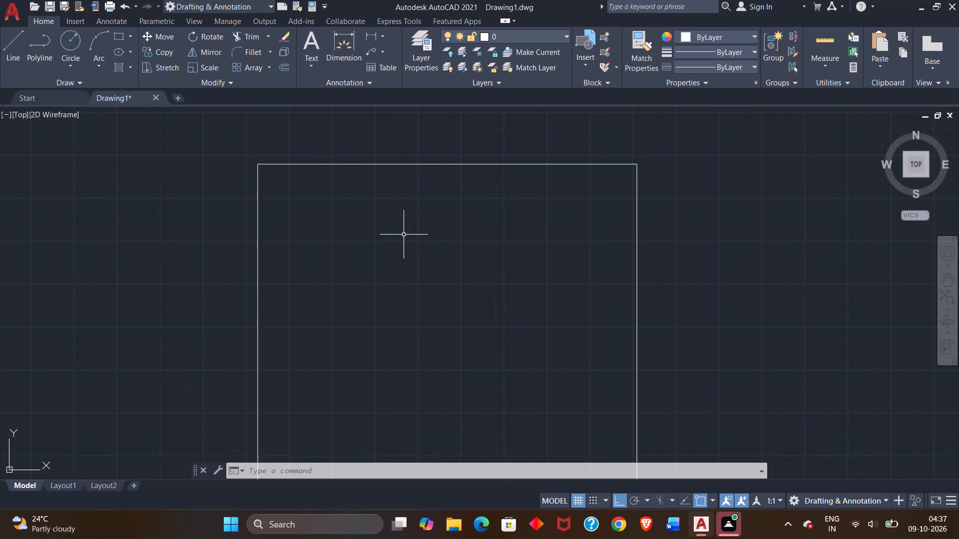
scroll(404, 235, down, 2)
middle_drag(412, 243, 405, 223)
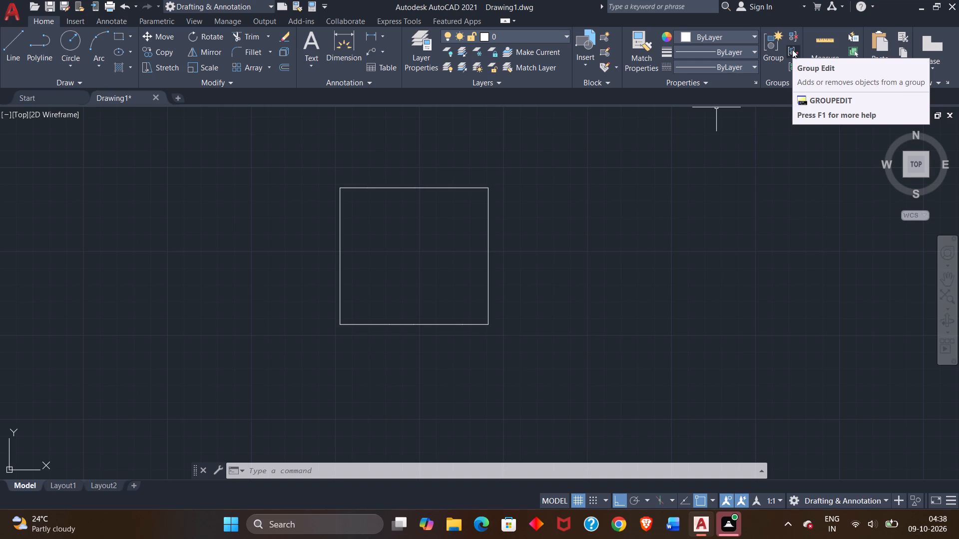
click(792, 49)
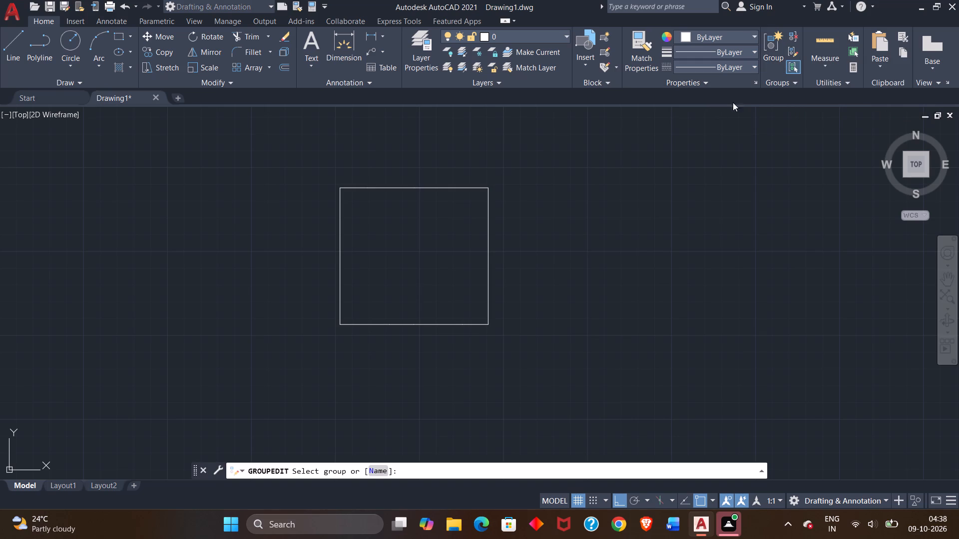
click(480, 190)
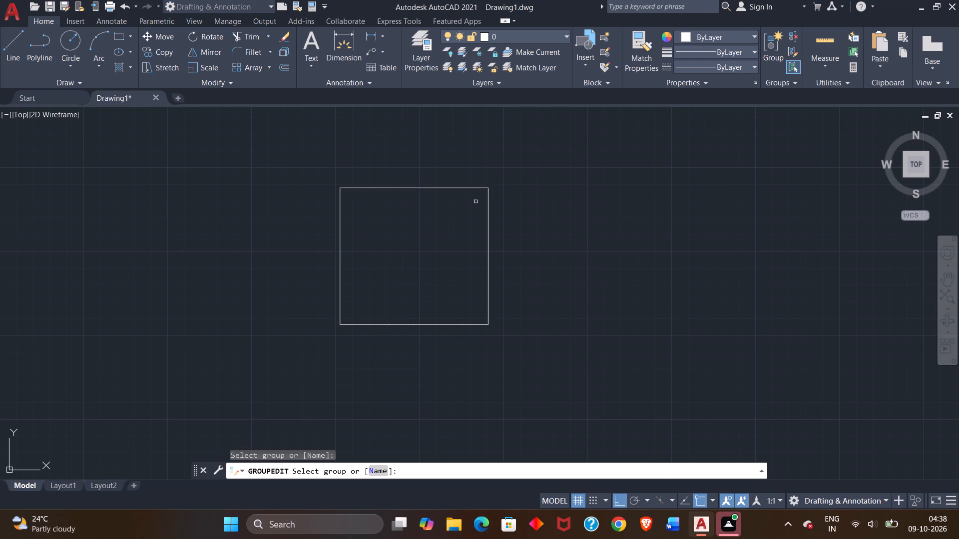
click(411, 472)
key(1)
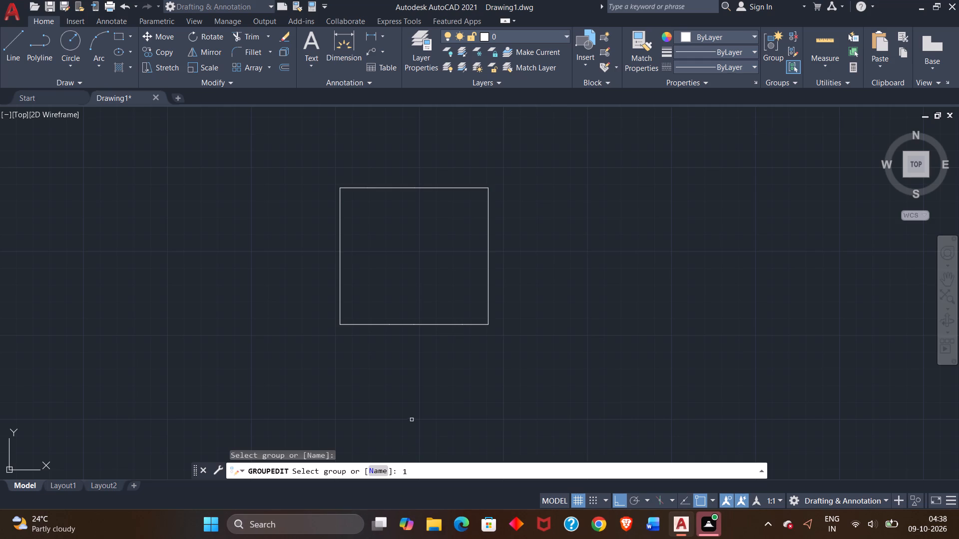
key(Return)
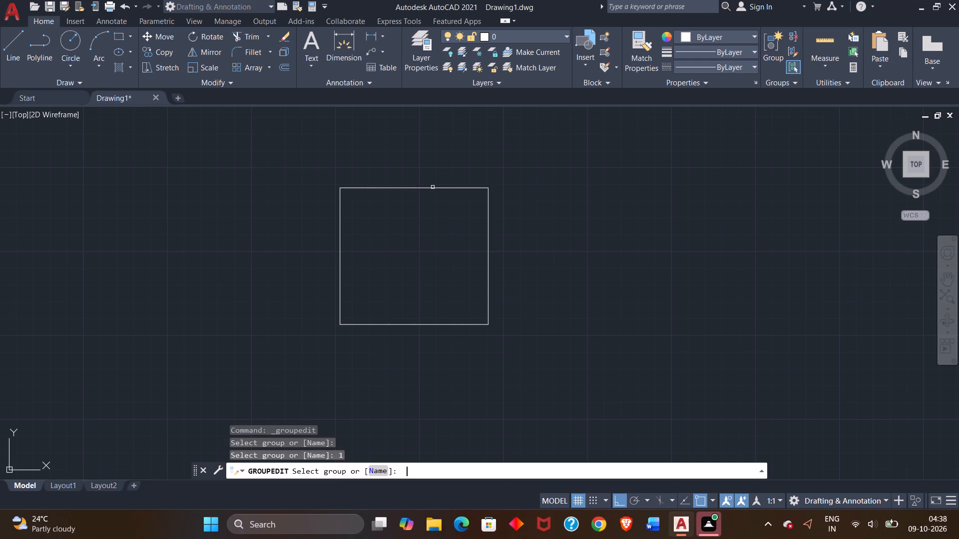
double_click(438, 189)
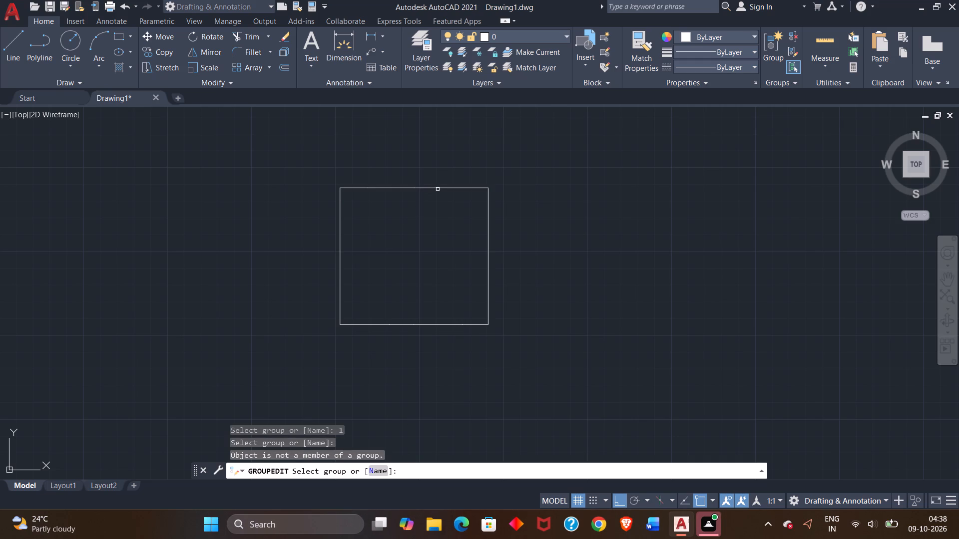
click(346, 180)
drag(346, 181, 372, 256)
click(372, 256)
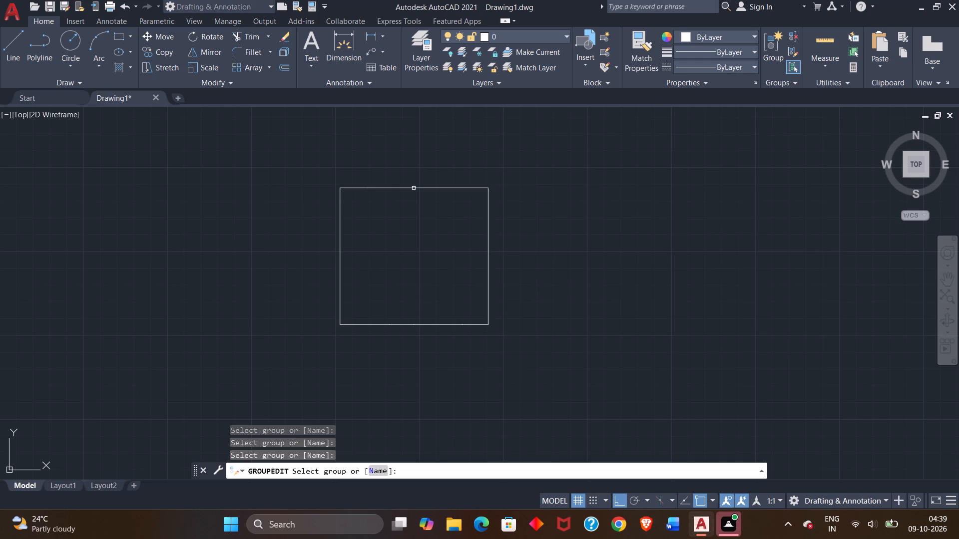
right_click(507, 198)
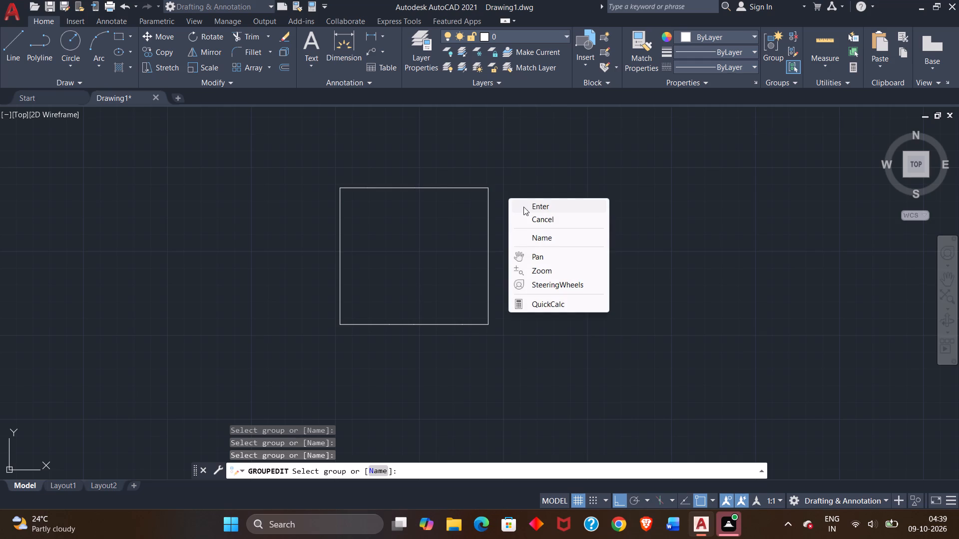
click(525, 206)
Select every line of the closed outer wall outline and combine them into one unnamed group.
drag(320, 177, 540, 386)
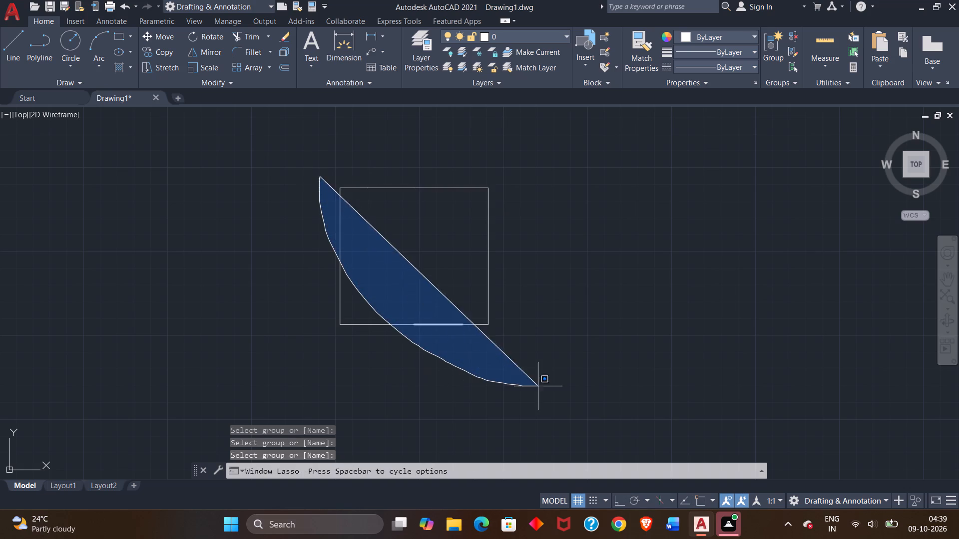
drag(540, 386, 603, 319)
drag(282, 174, 412, 171)
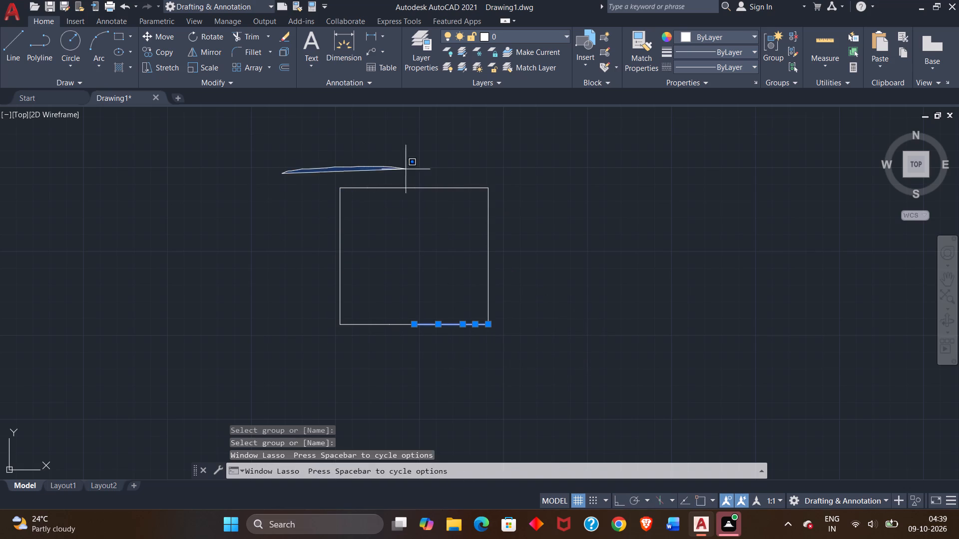
drag(412, 171, 304, 346)
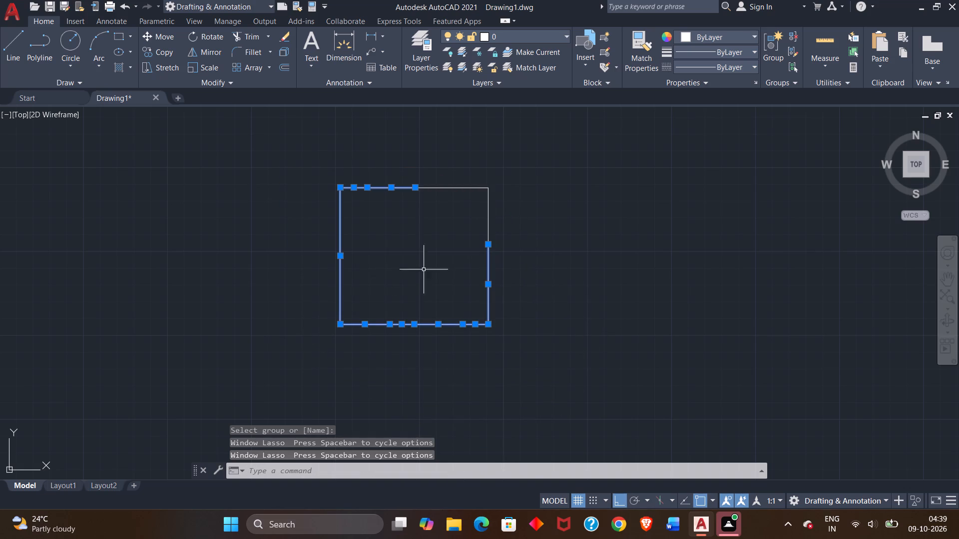
drag(340, 129, 506, 466)
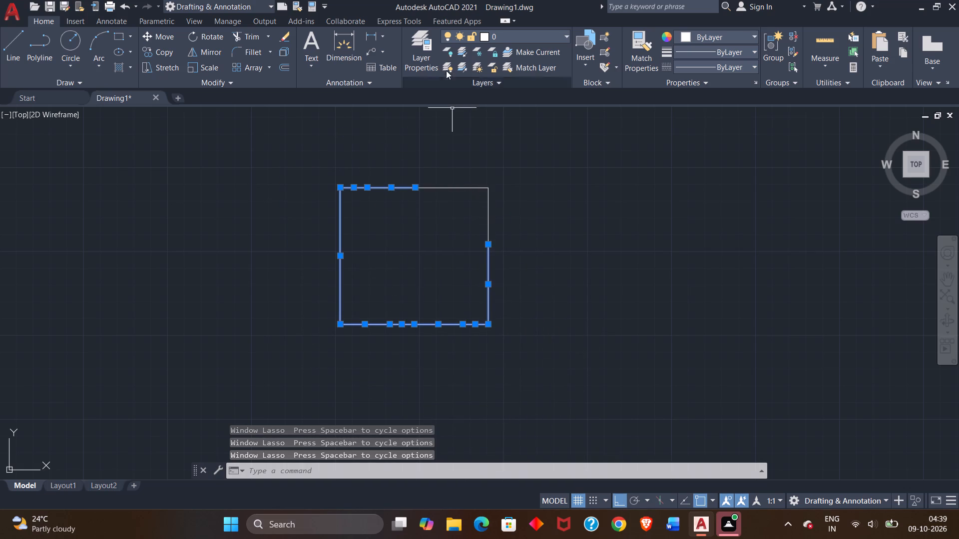
drag(430, 141, 433, 403)
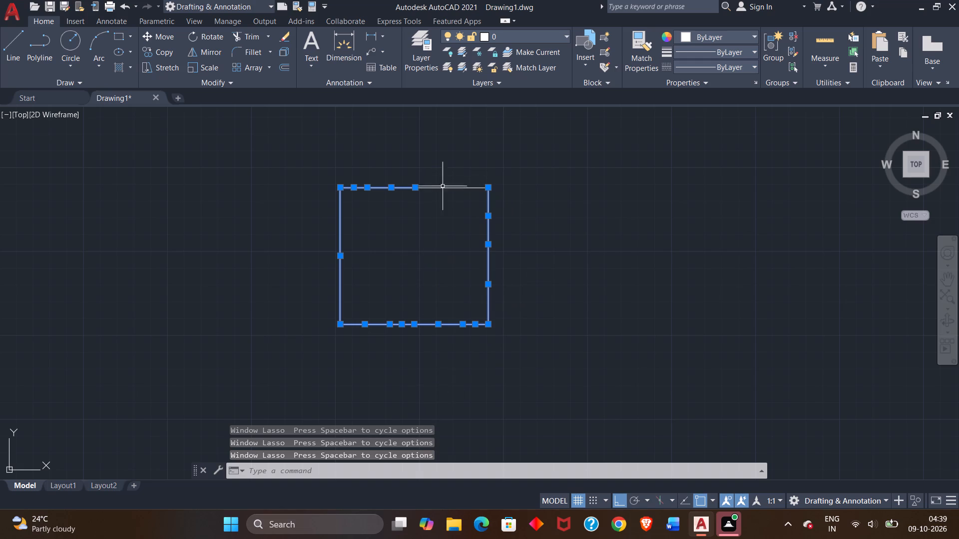
drag(370, 119, 440, 397)
drag(459, 124, 273, 327)
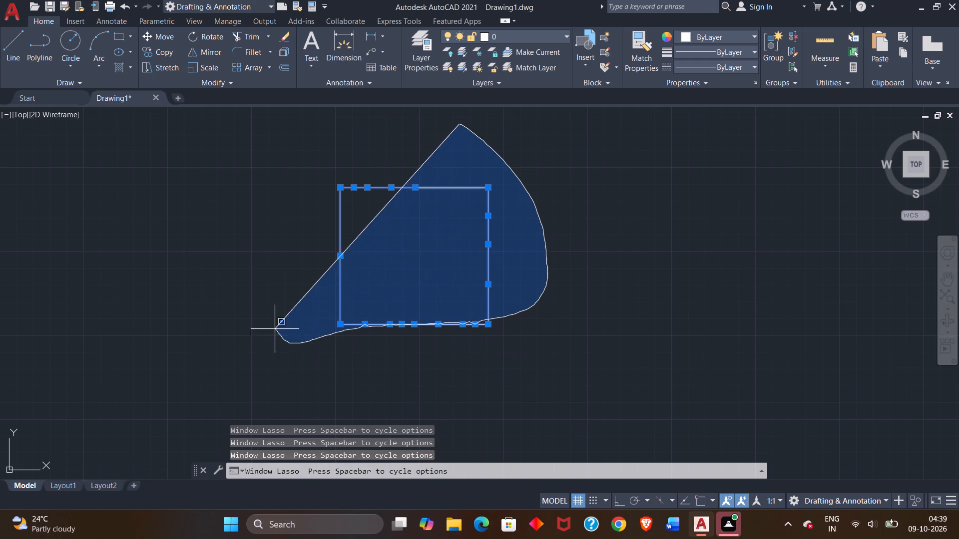
drag(273, 327, 286, 184)
click(286, 184)
drag(298, 101, 653, 391)
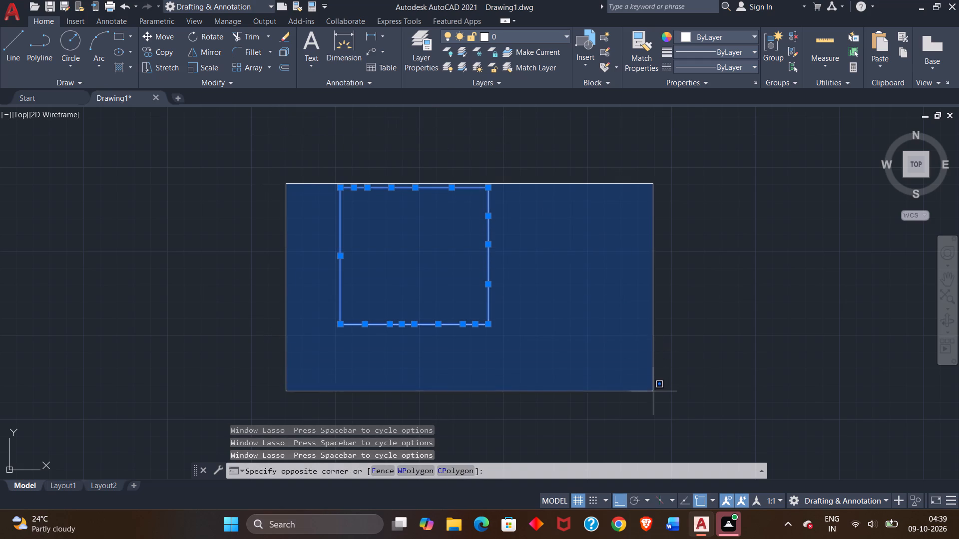
drag(653, 391, 653, 392)
click(577, 347)
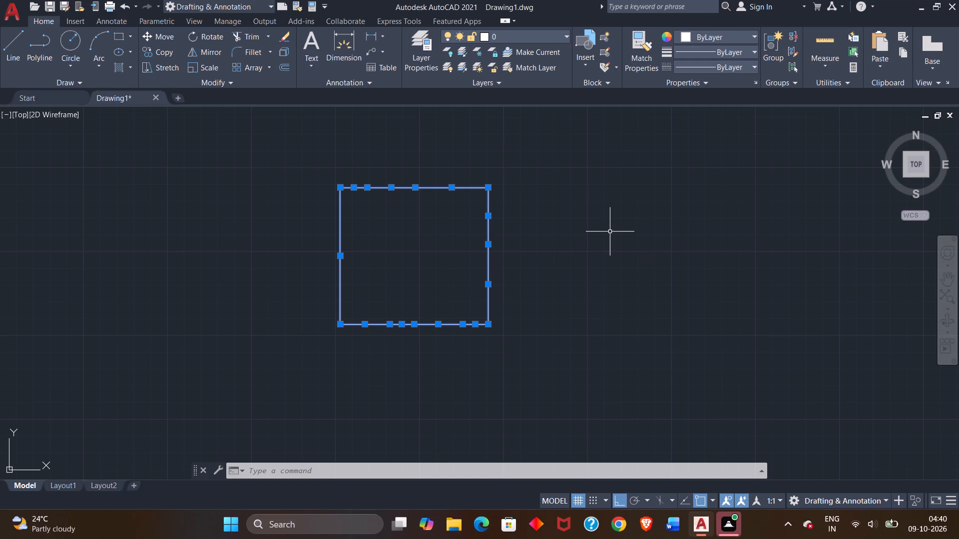
right_click(610, 232)
right_click(610, 232)
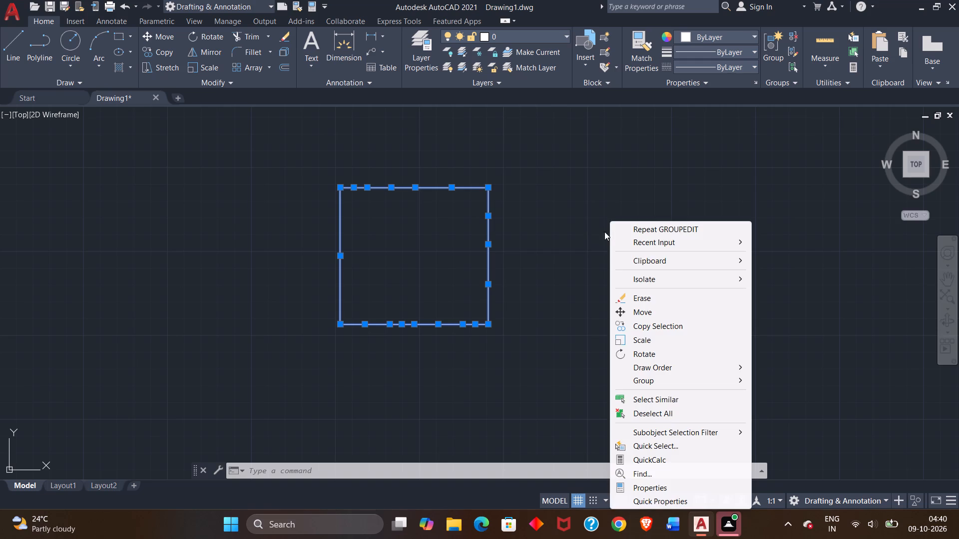
click(568, 230)
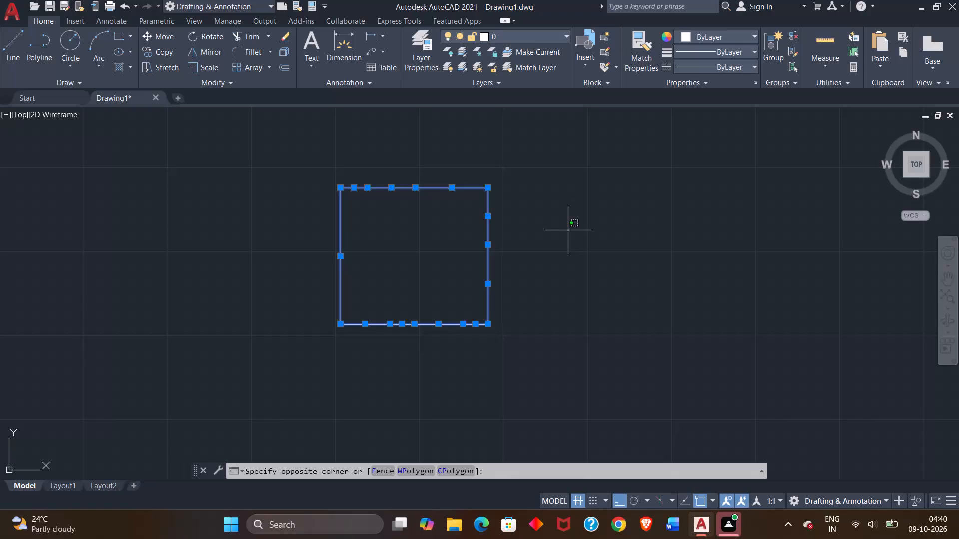
text(gr)
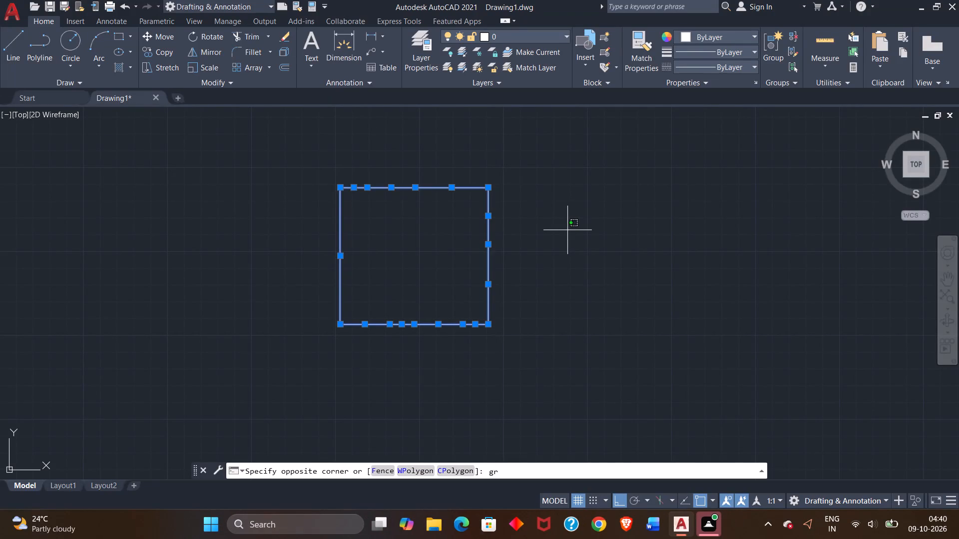
text(ou)
key(p)
key(Return)
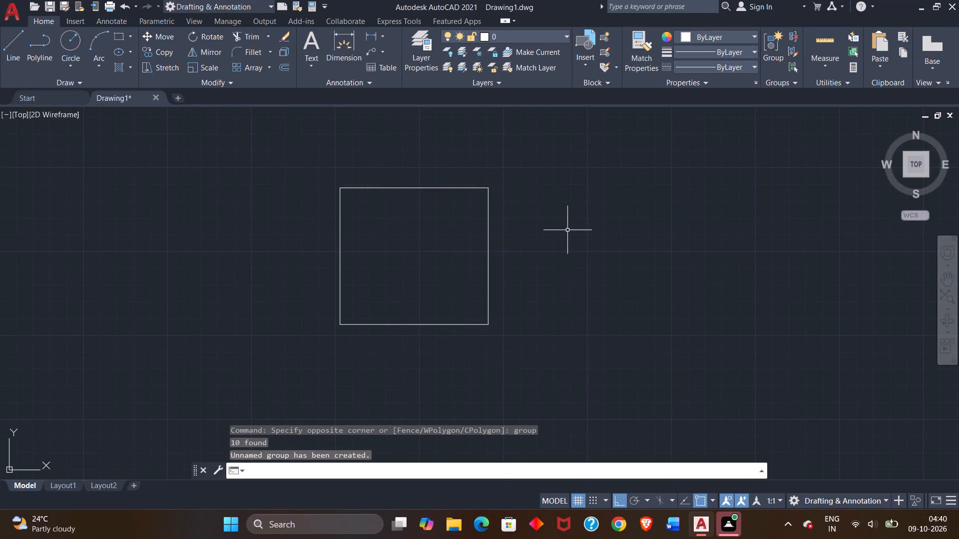
Select the right-hand segment of the top wall line and repeat the Group command on it alone.
click(485, 188)
double_click(520, 185)
right_click(517, 169)
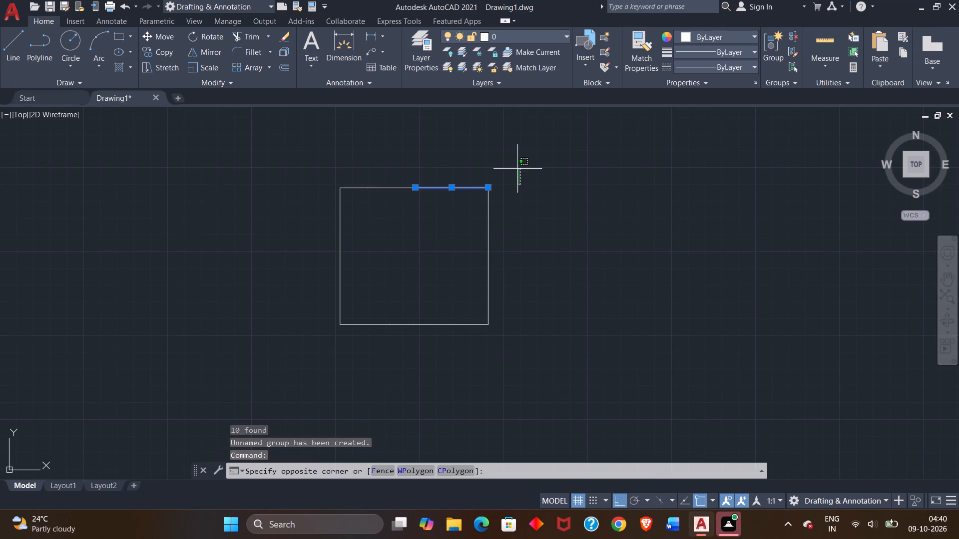
click(487, 150)
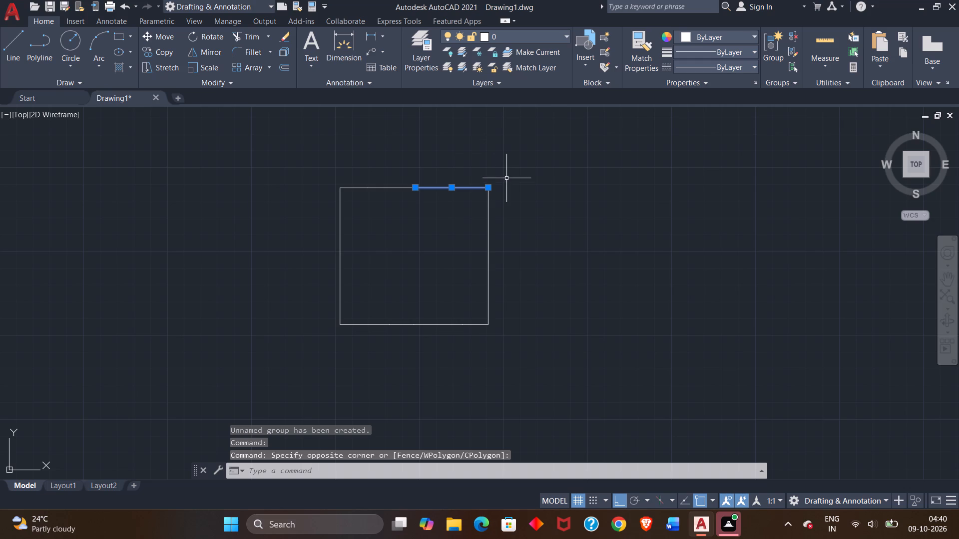
click(506, 178)
right_click(511, 170)
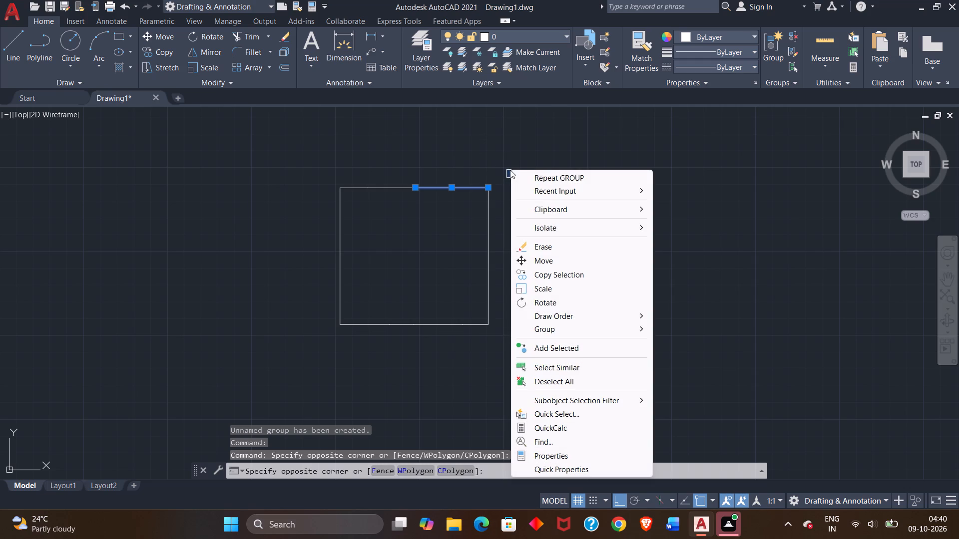
double_click(530, 173)
drag(512, 173, 500, 173)
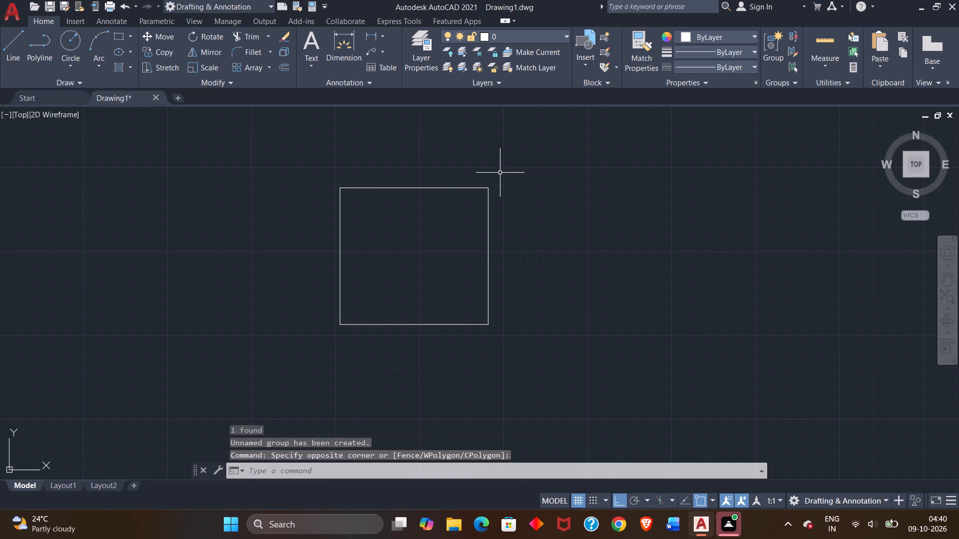
Select all the lines of the closed outer wall outline and start grouping them again.
drag(500, 173, 335, 210)
click(336, 210)
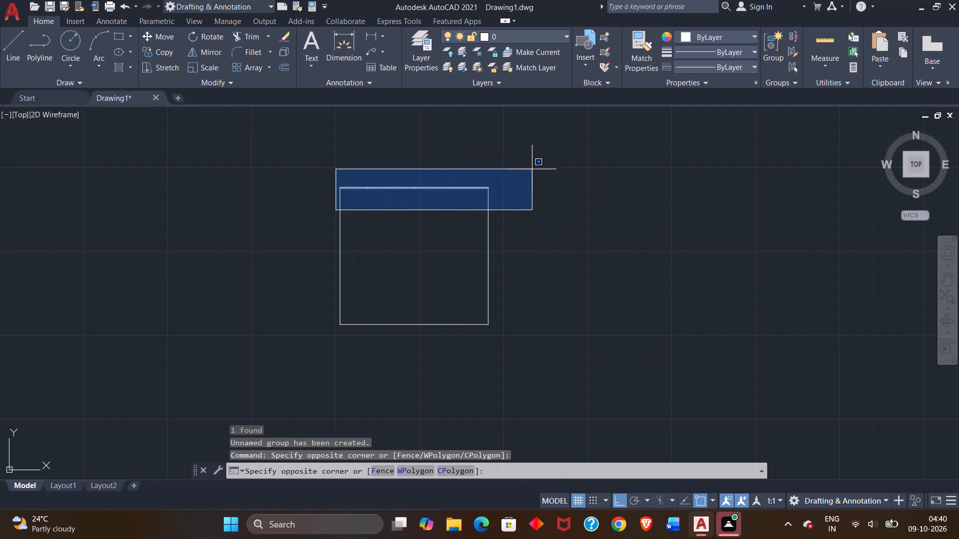
click(532, 169)
drag(536, 161, 360, 156)
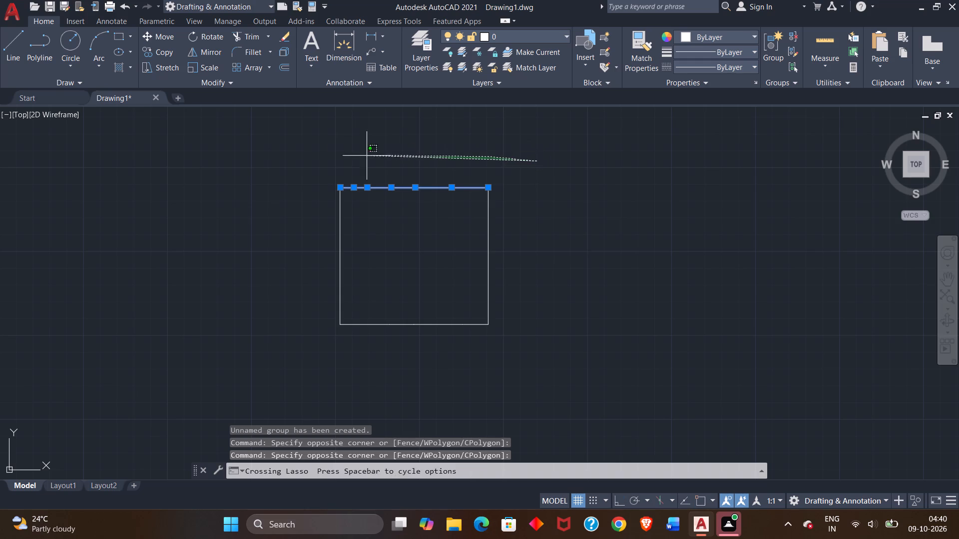
drag(360, 156, 560, 347)
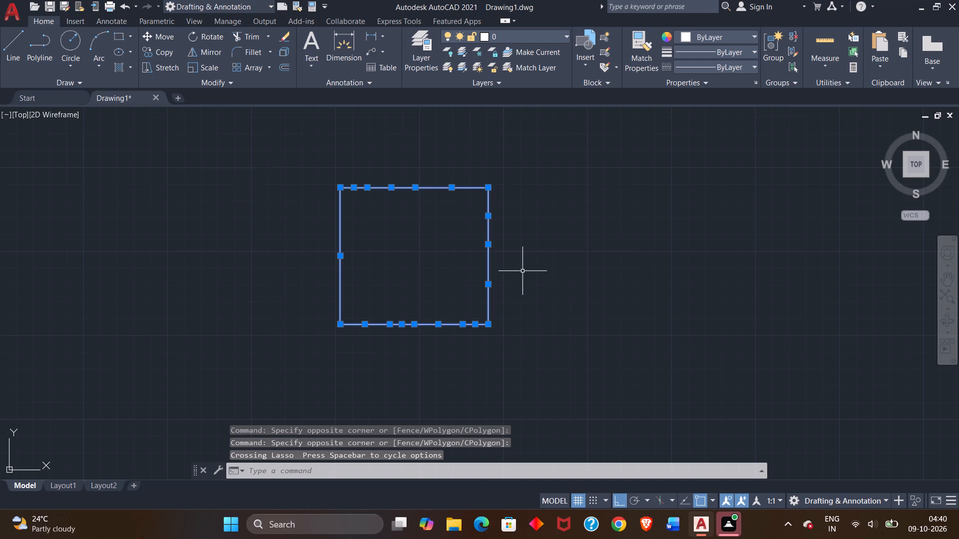
right_click(516, 251)
click(515, 249)
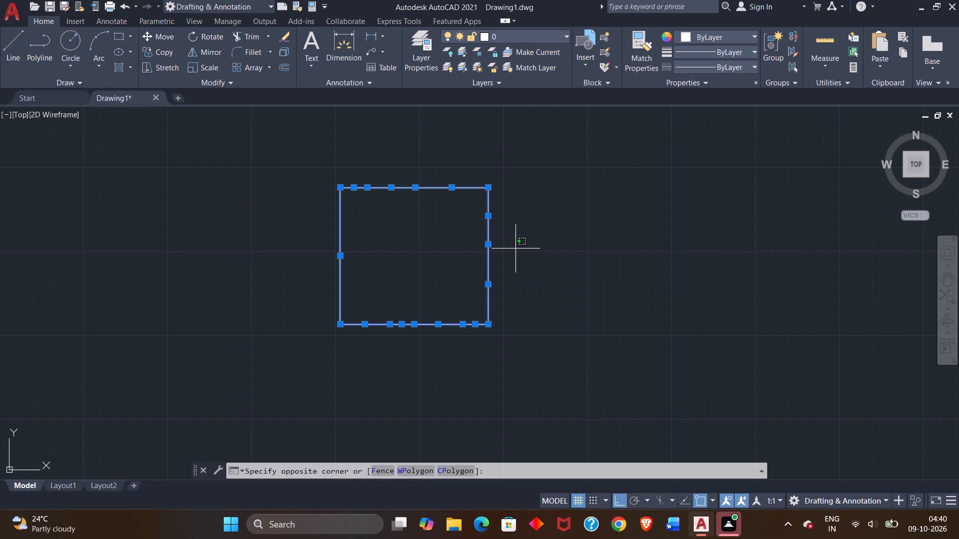
key(g)
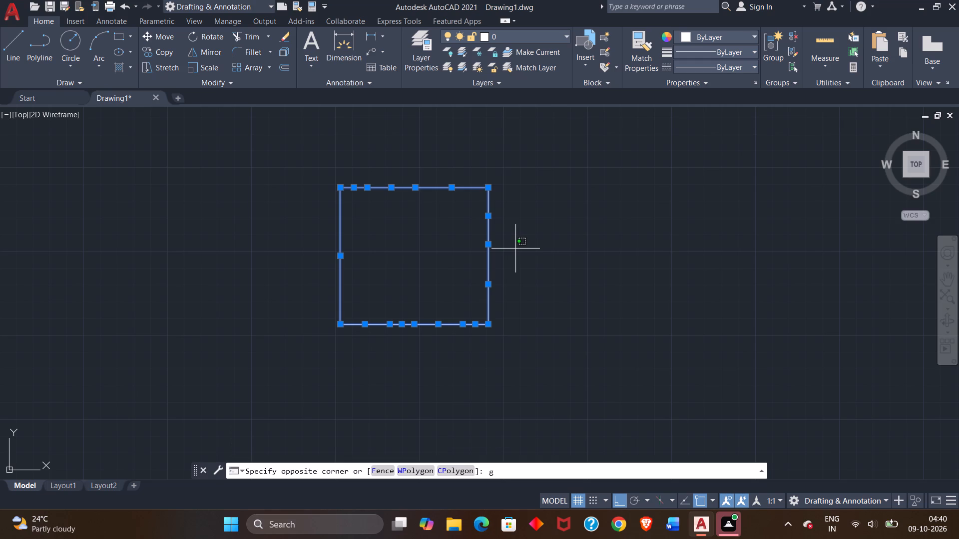
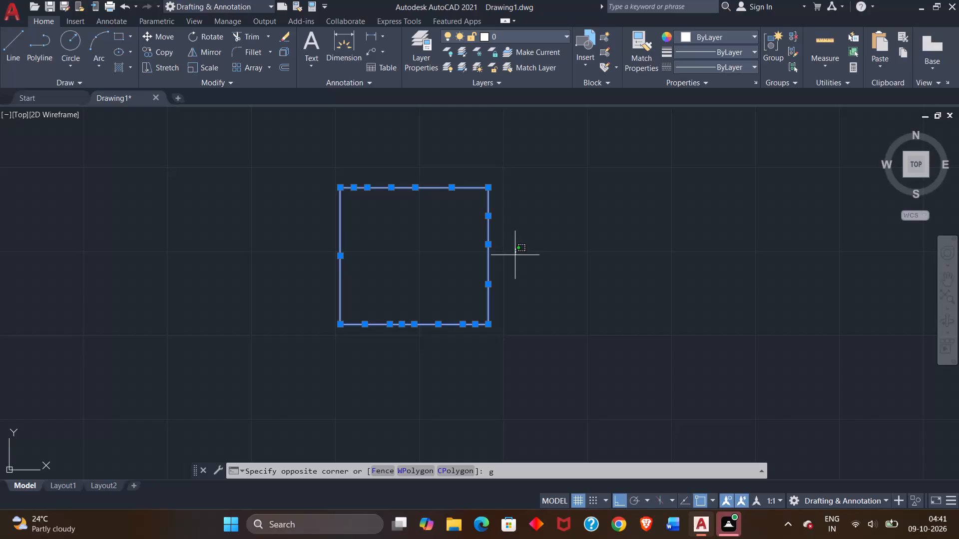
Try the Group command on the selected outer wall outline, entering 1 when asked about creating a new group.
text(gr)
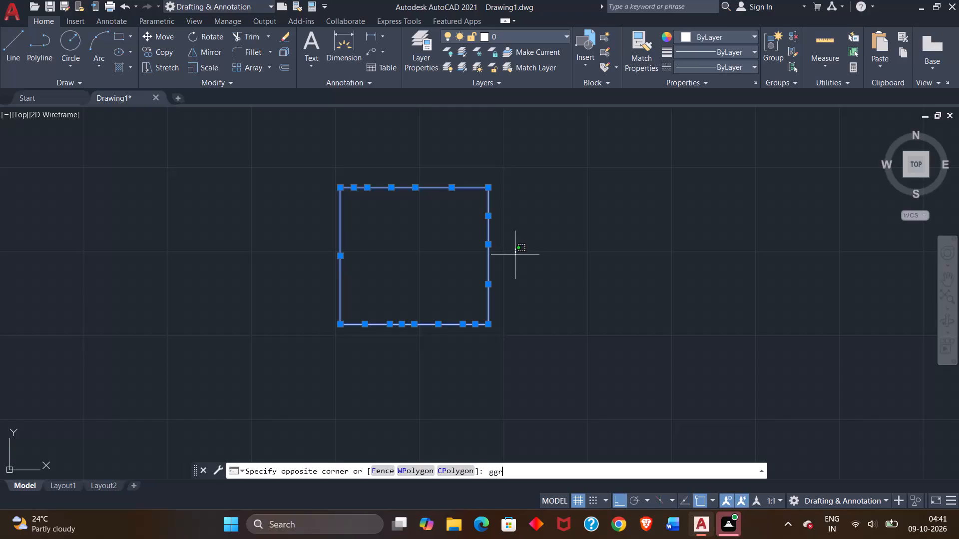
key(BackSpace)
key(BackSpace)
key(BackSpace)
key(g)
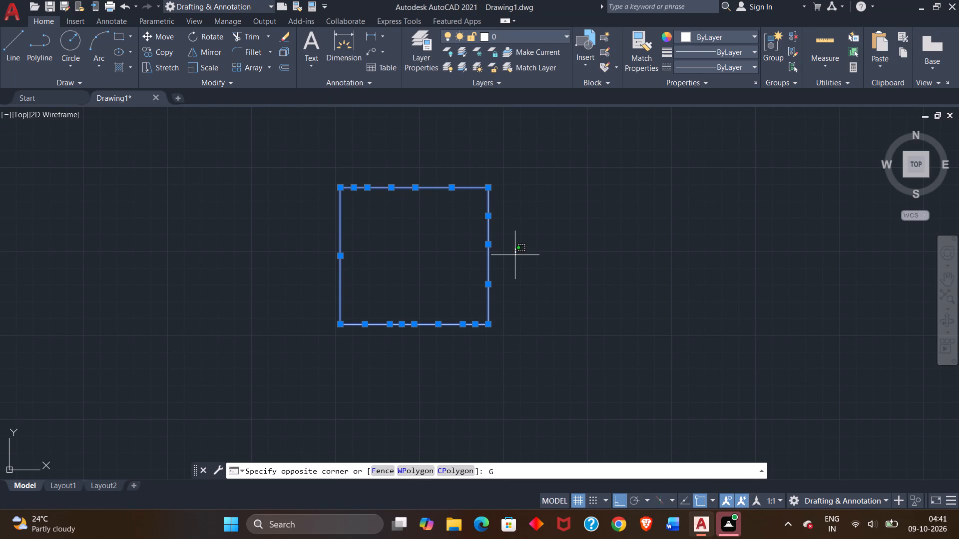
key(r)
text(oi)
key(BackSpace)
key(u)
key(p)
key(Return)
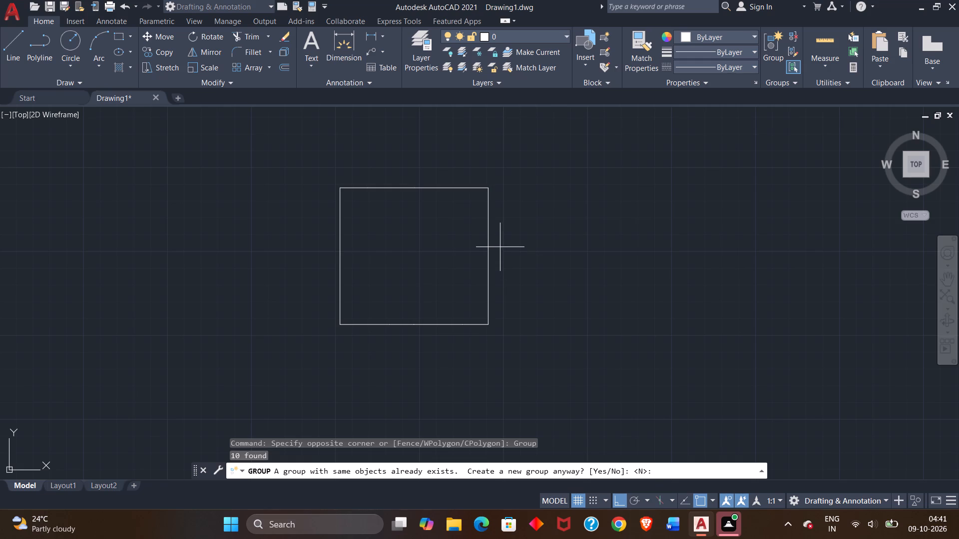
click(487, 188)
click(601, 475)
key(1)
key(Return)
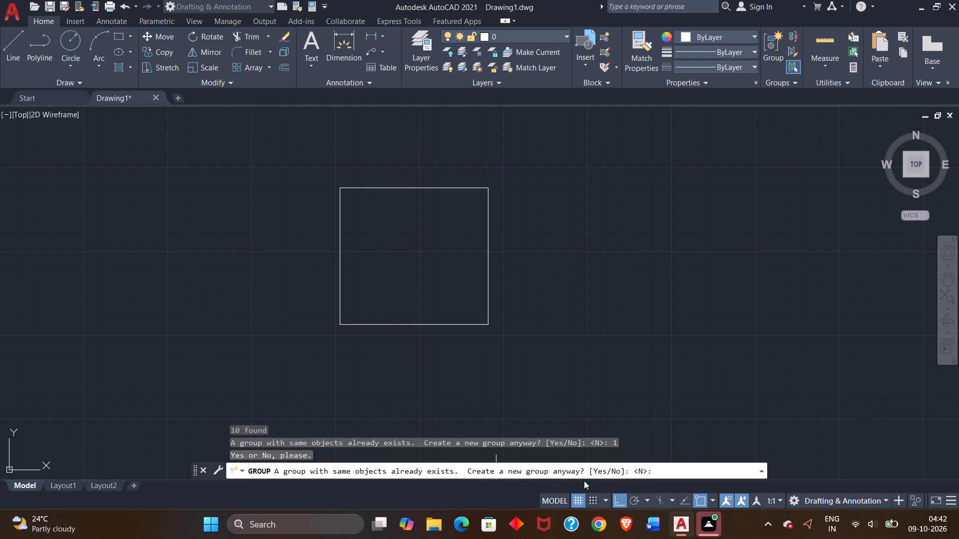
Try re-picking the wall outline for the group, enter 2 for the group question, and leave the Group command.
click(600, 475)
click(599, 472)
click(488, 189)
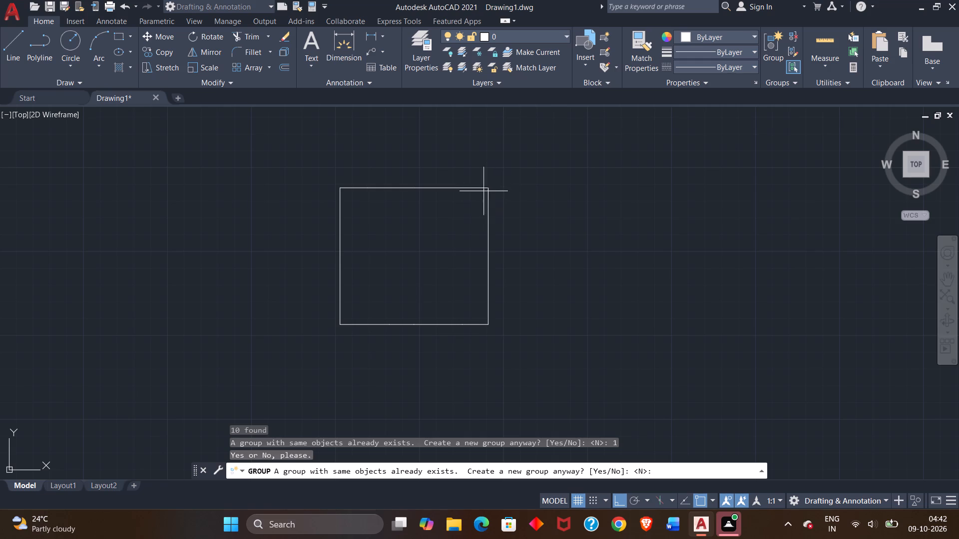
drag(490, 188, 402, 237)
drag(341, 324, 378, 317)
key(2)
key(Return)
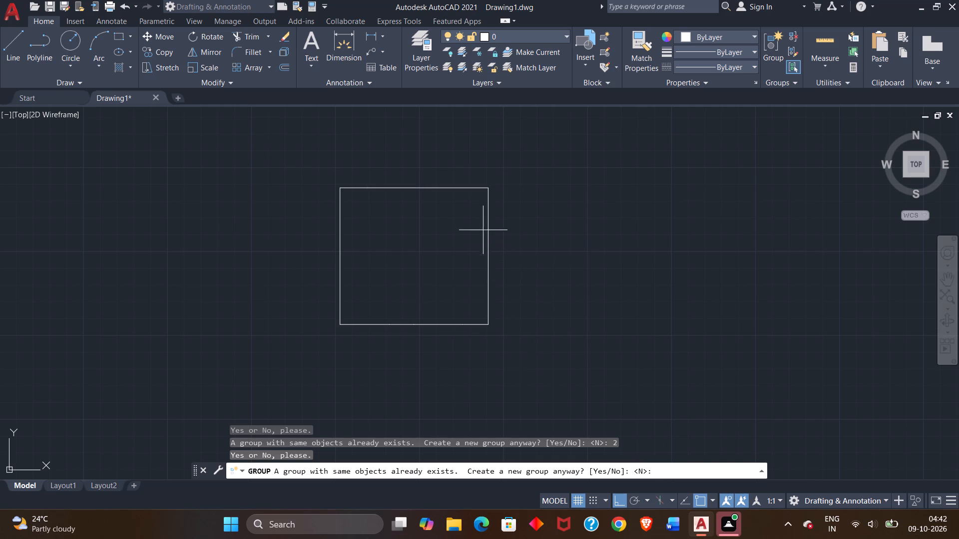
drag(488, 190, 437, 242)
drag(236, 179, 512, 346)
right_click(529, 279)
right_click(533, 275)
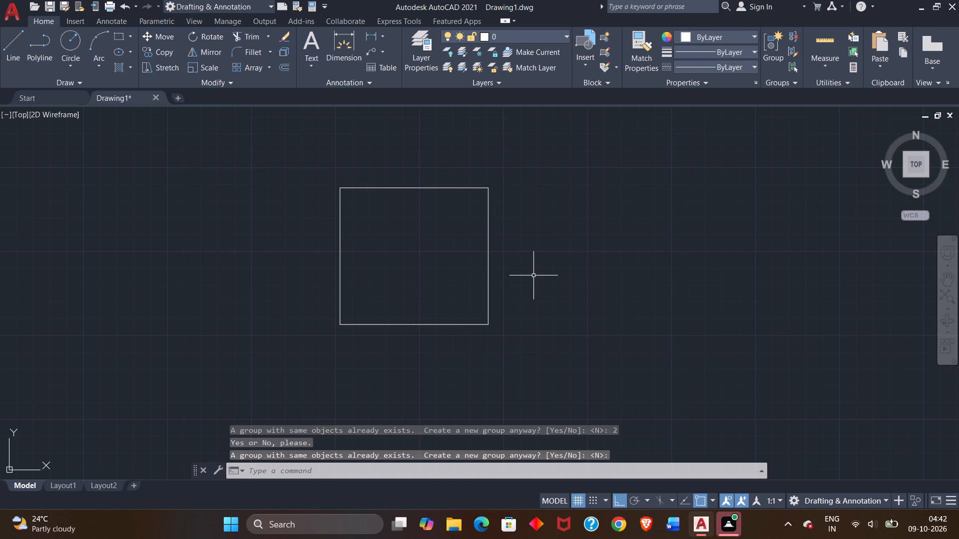
Select every line of the outer wall outline and move it a short distance horizontally rightward by its top-right corner grip.
click(515, 183)
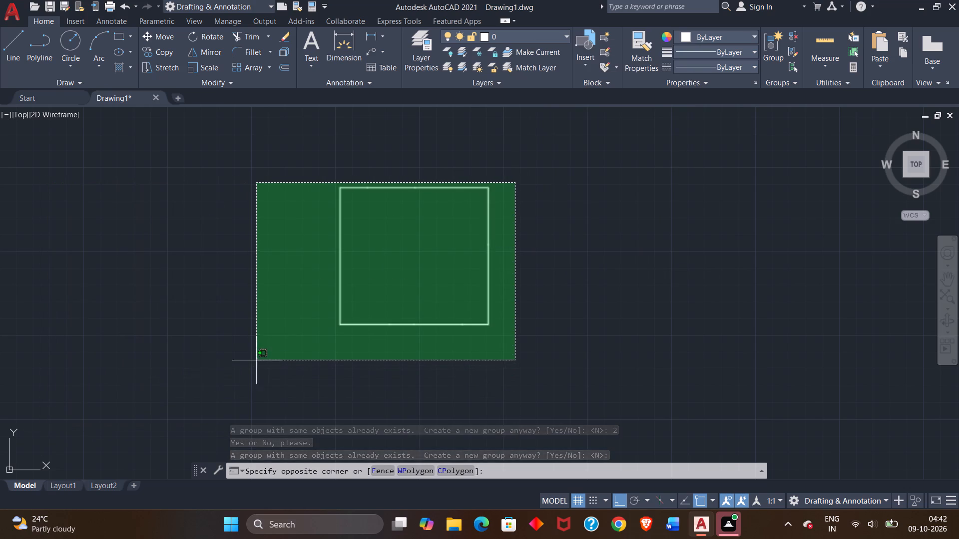
click(260, 359)
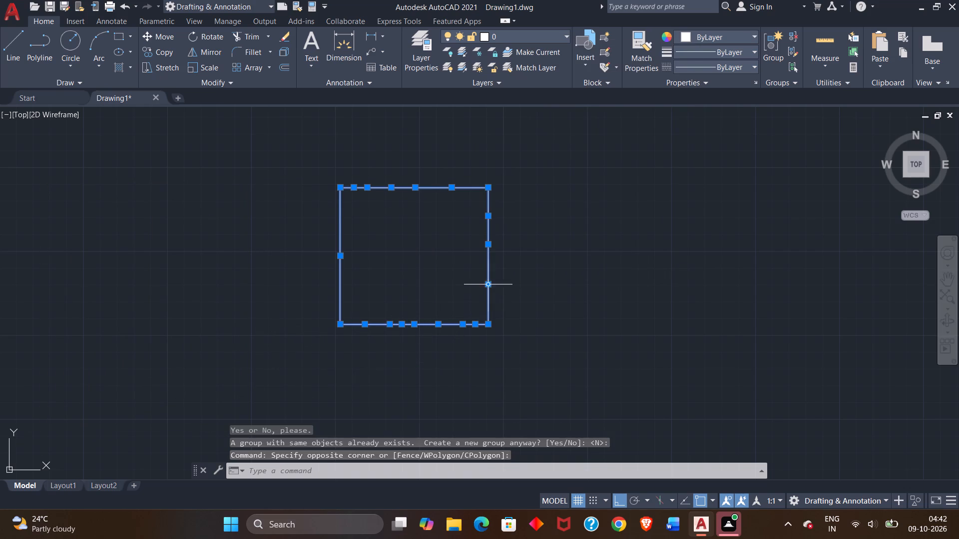
click(511, 271)
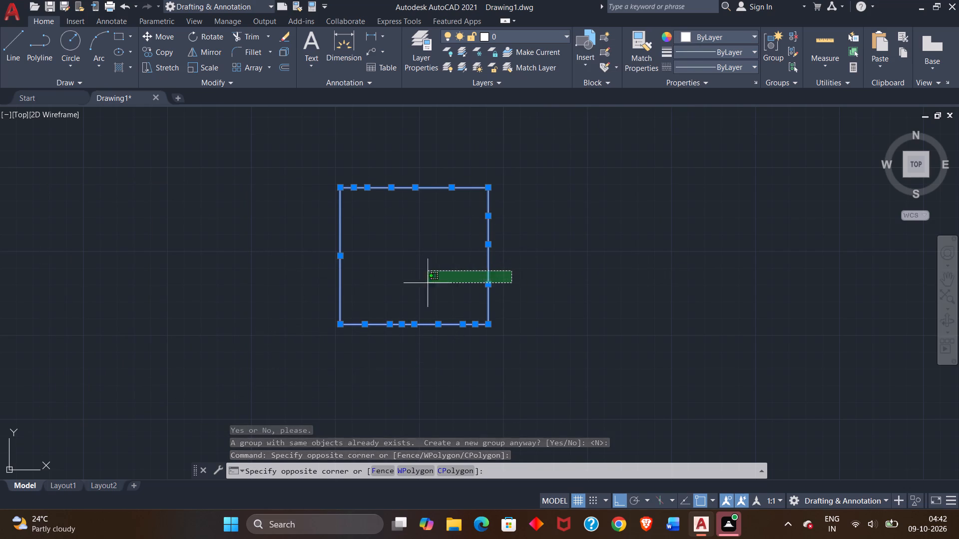
click(555, 260)
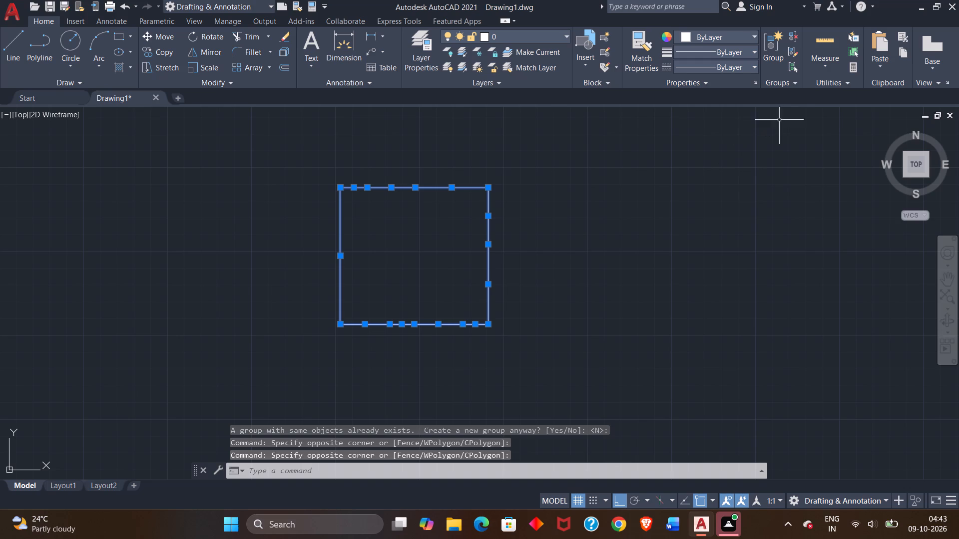
click(793, 85)
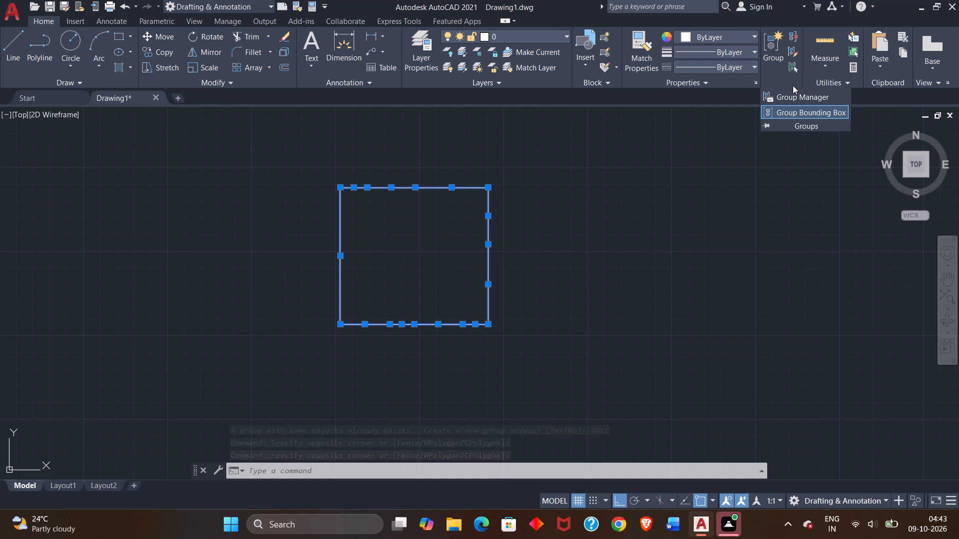
click(794, 123)
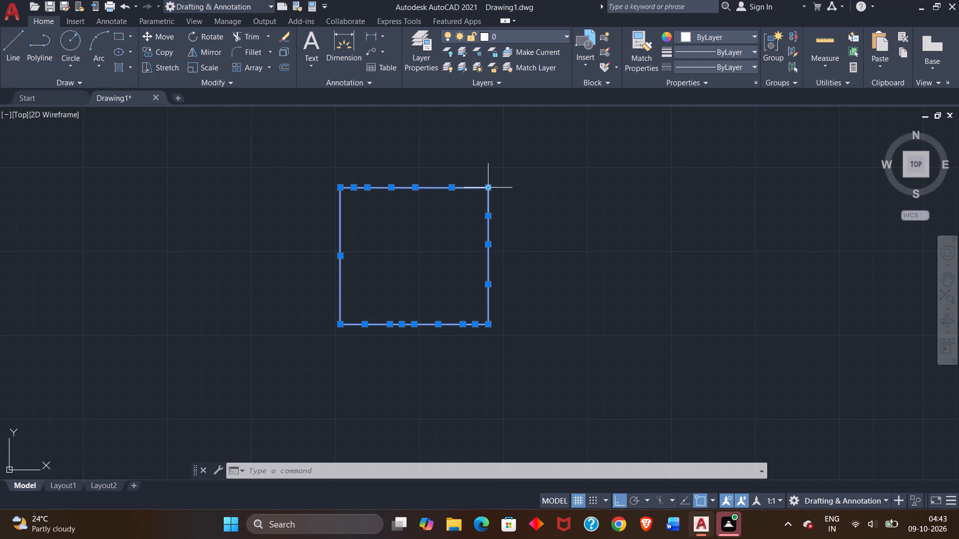
drag(491, 188, 481, 199)
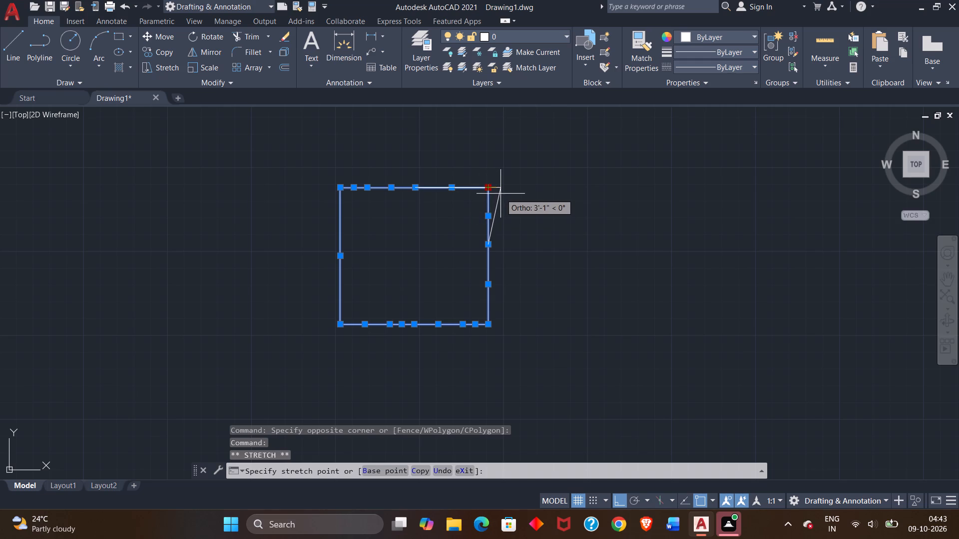
key(ctrl+z)
right_click(501, 190)
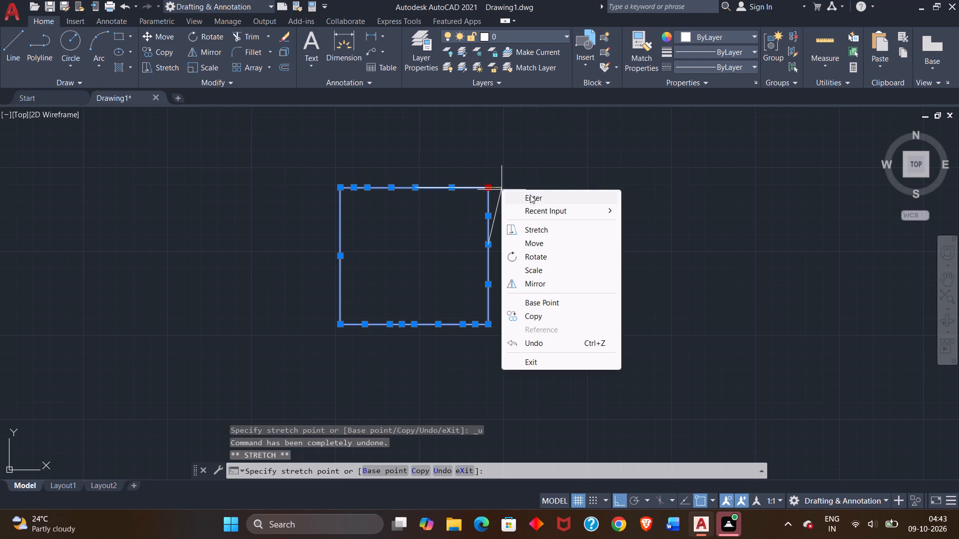
ctrl+double_click(530, 196)
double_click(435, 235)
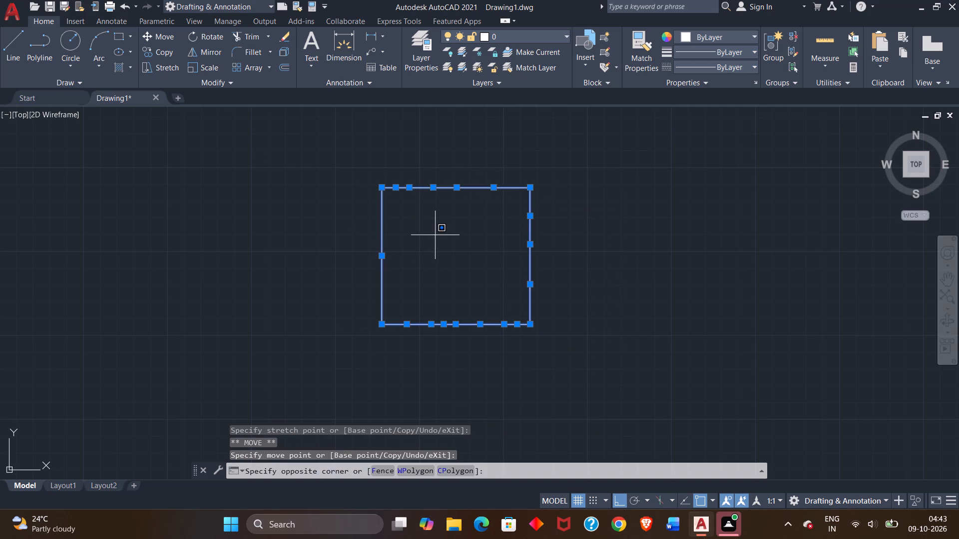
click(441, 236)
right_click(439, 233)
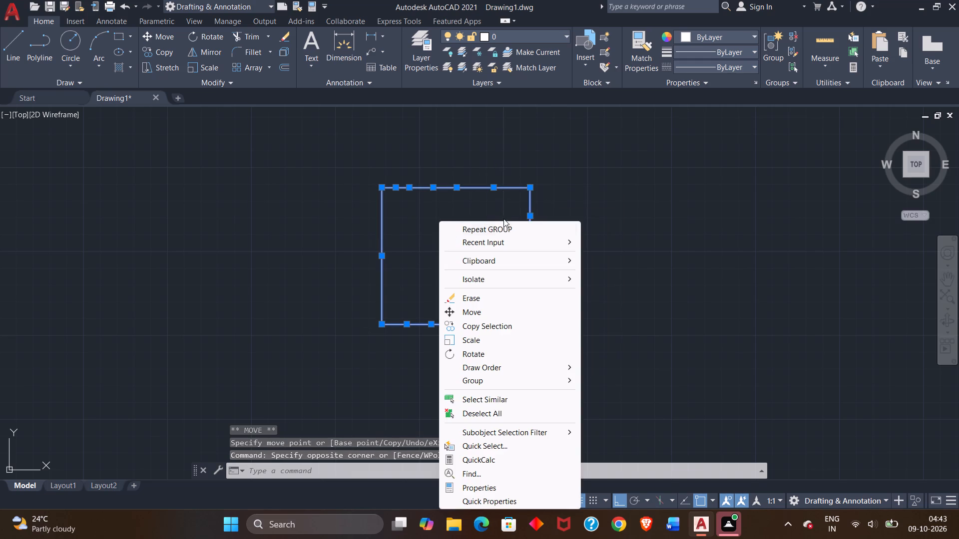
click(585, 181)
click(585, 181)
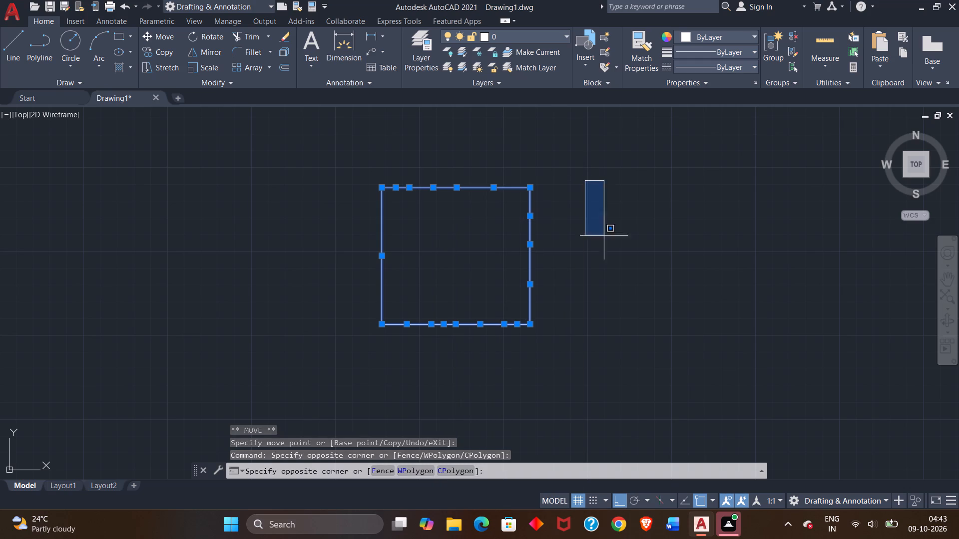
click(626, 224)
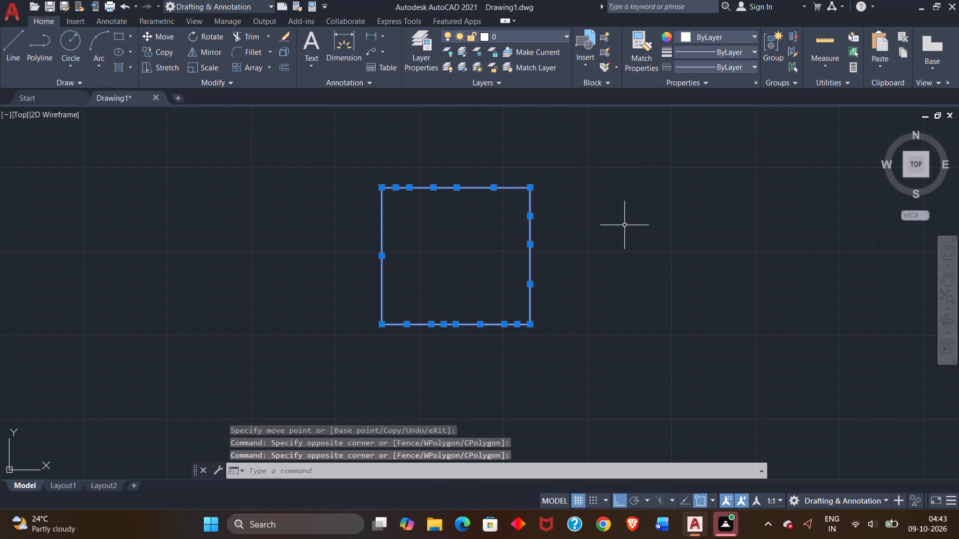
Open the on-screen keyboard and deselect the wall outline.
key(ctrl+super+o)
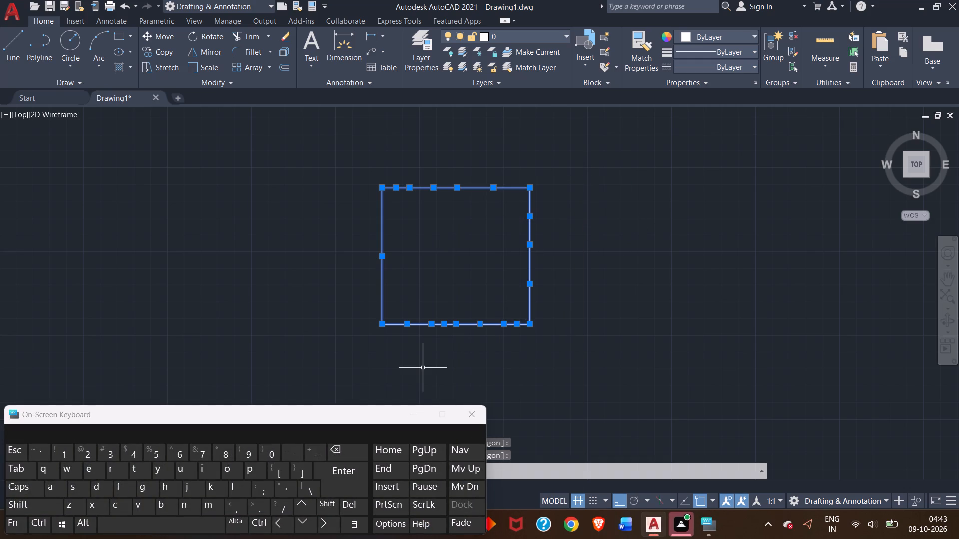
key(Escape)
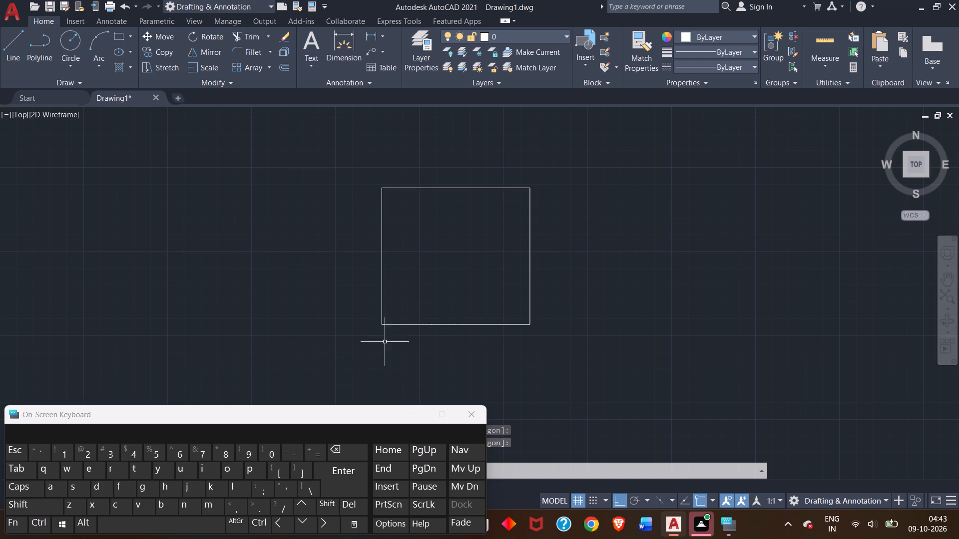
Select the lines of the outer wall outline on all four sides, leaving out the two short segments of the bottom wall.
click(413, 323)
ctrl+click(461, 325)
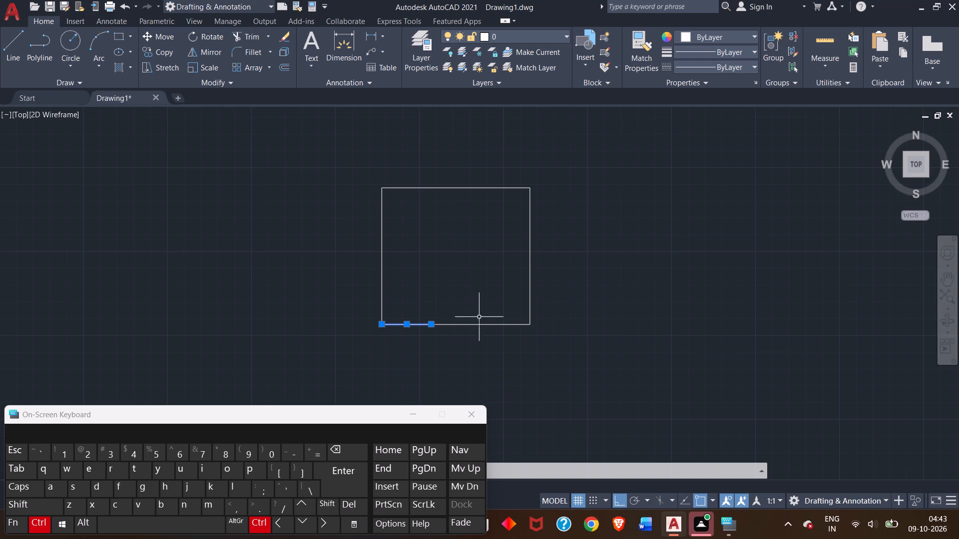
click(493, 325)
ctrl+click(444, 325)
ctrl+click(530, 296)
ctrl+drag(554, 275, 515, 305)
ctrl+drag(560, 229, 545, 329)
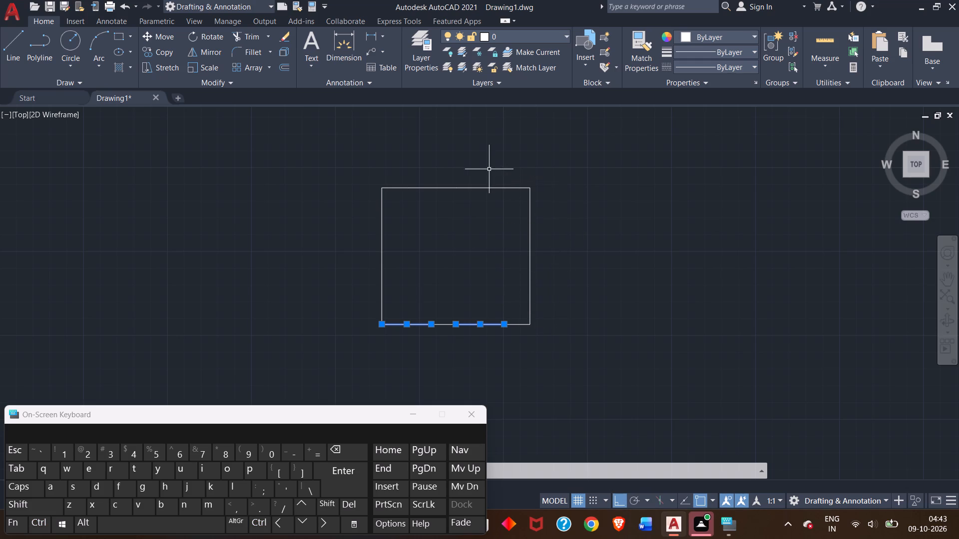
drag(487, 160, 570, 268)
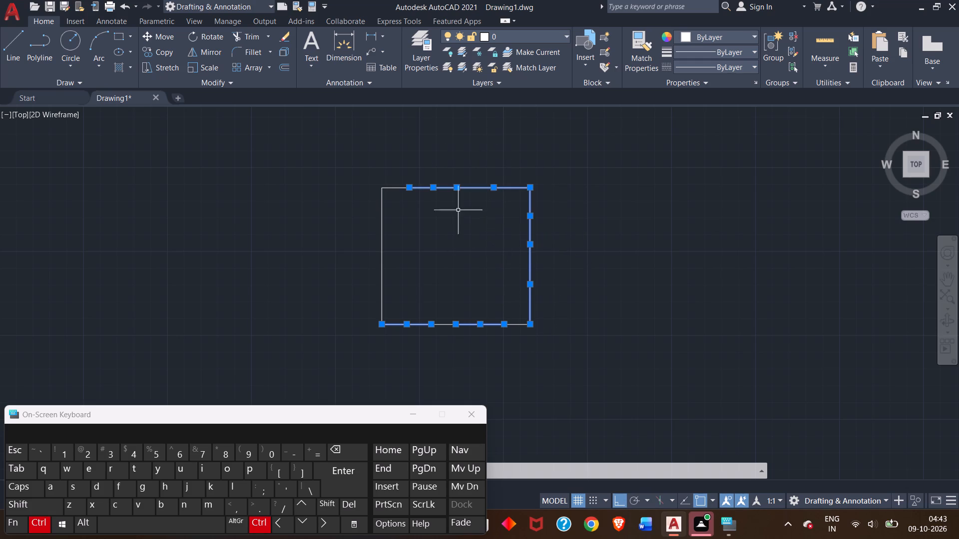
ctrl+drag(347, 169, 445, 280)
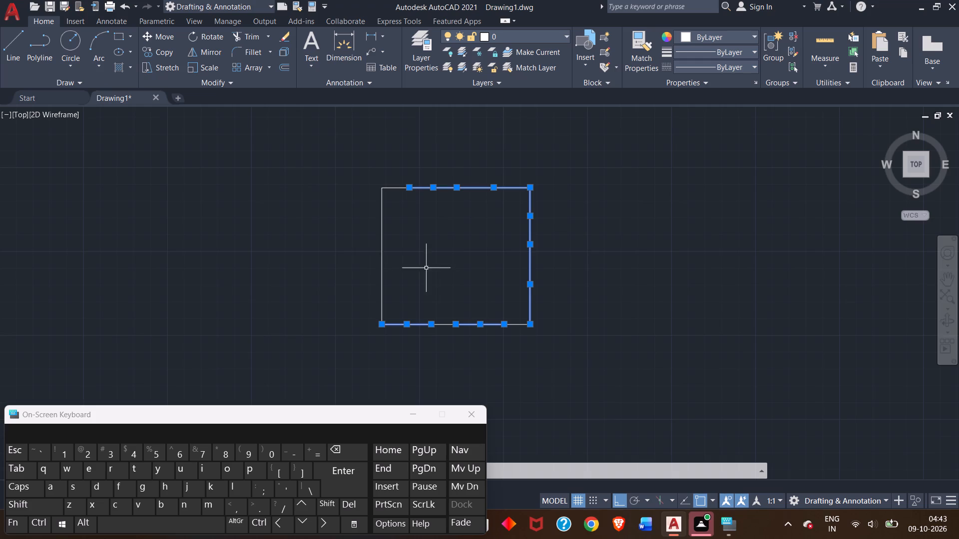
drag(272, 184, 366, 337)
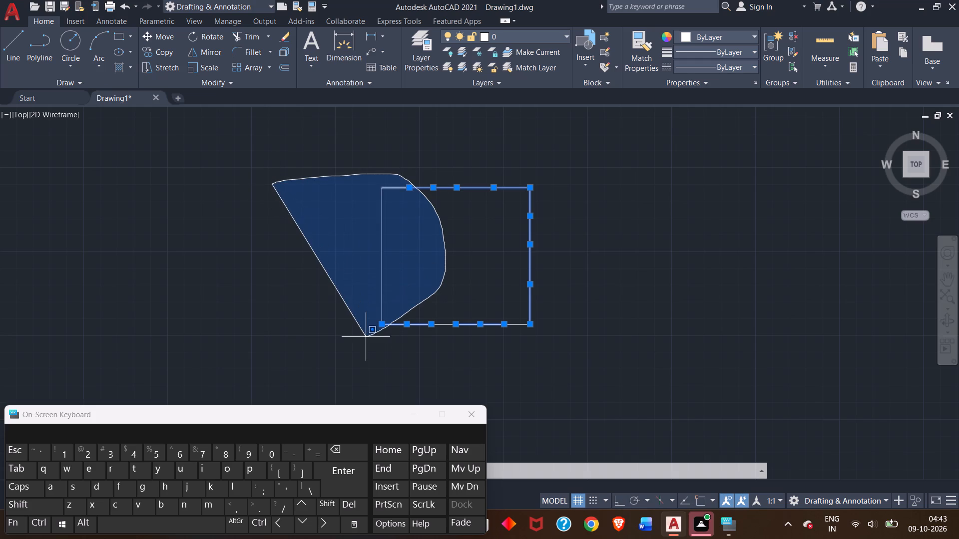
drag(366, 337, 363, 333)
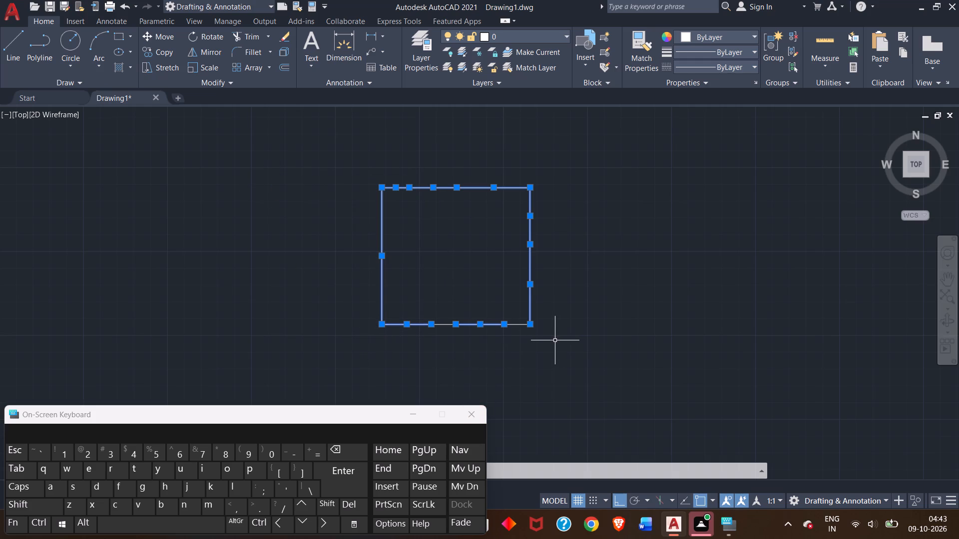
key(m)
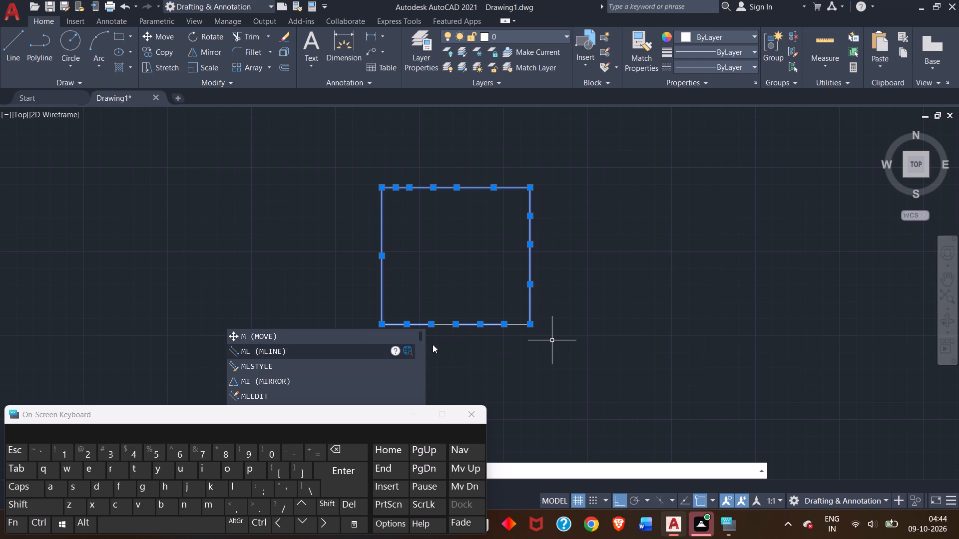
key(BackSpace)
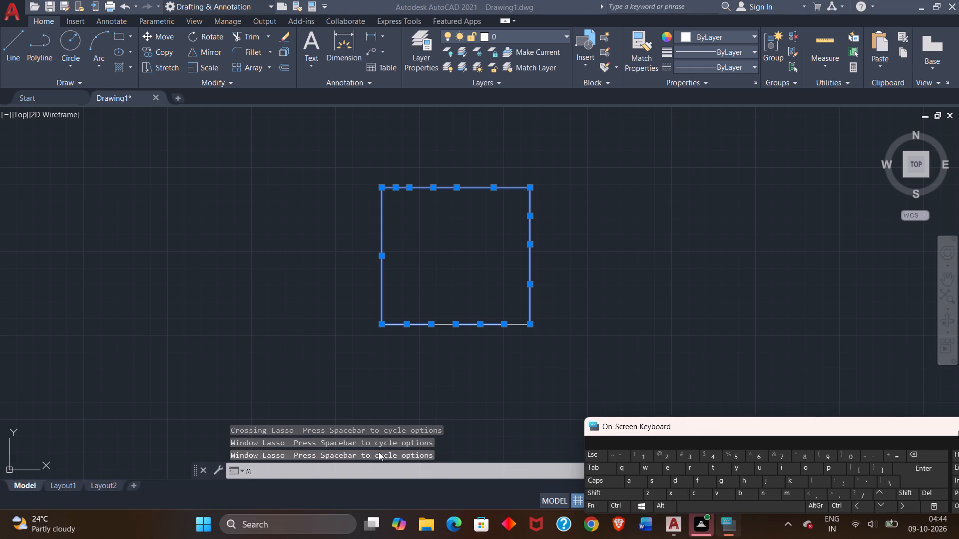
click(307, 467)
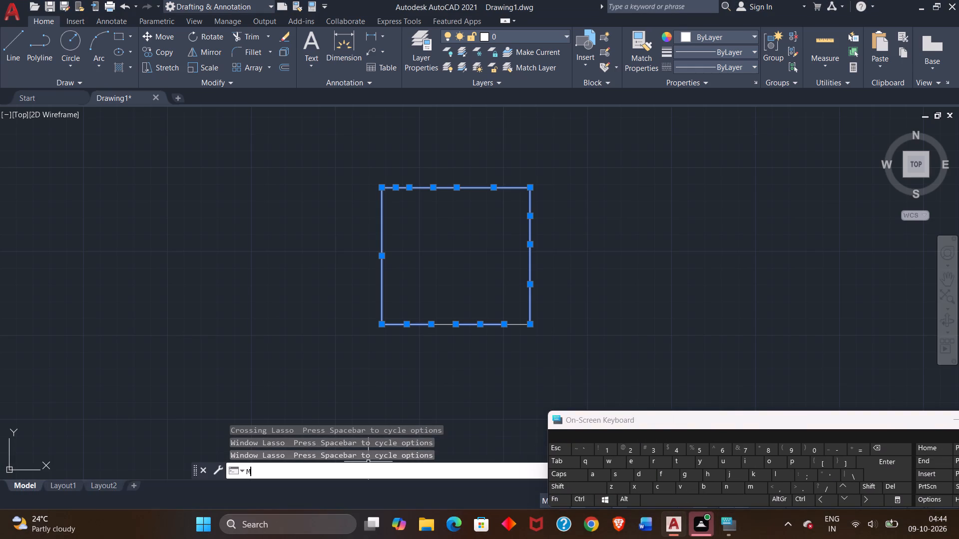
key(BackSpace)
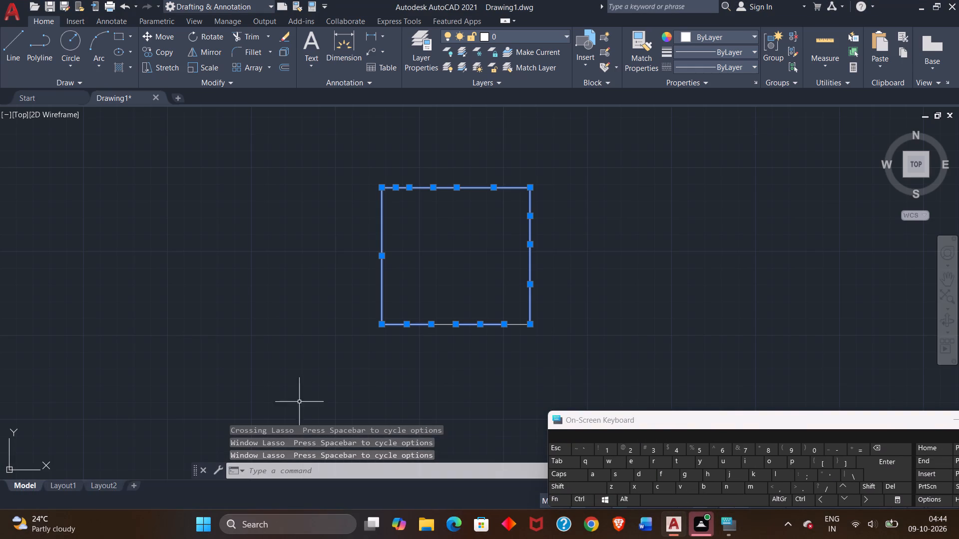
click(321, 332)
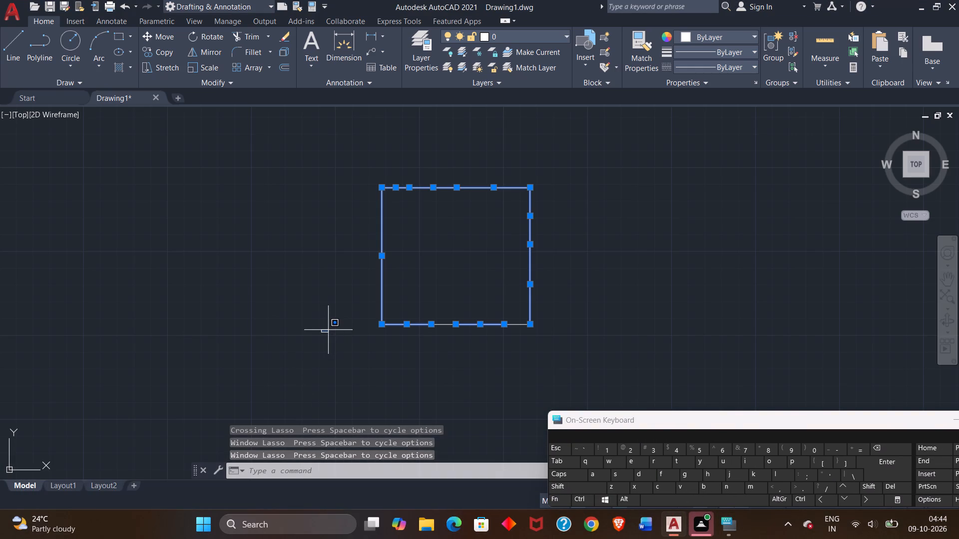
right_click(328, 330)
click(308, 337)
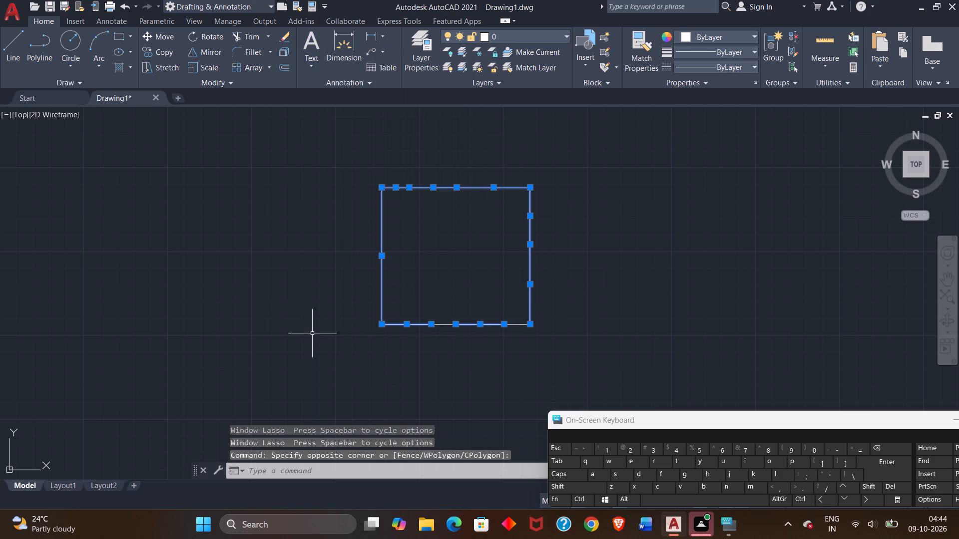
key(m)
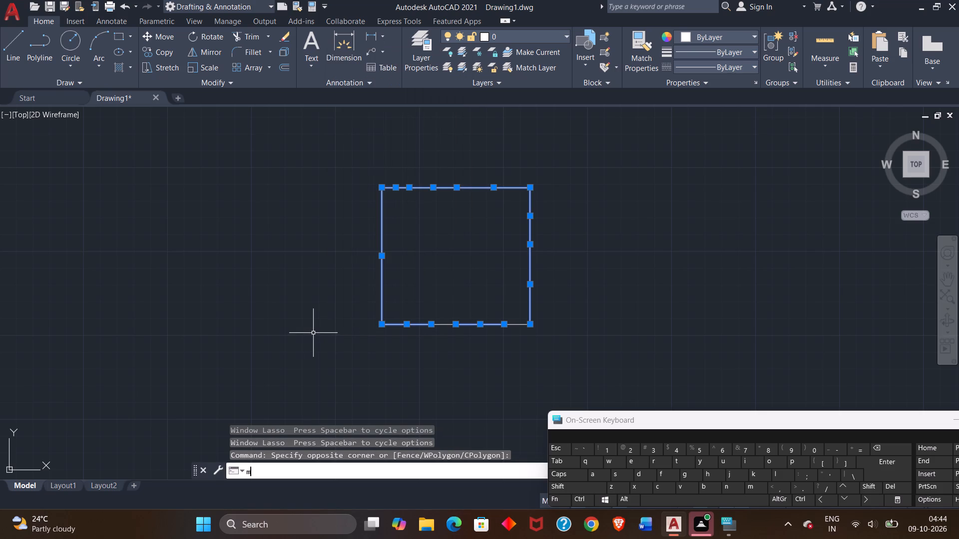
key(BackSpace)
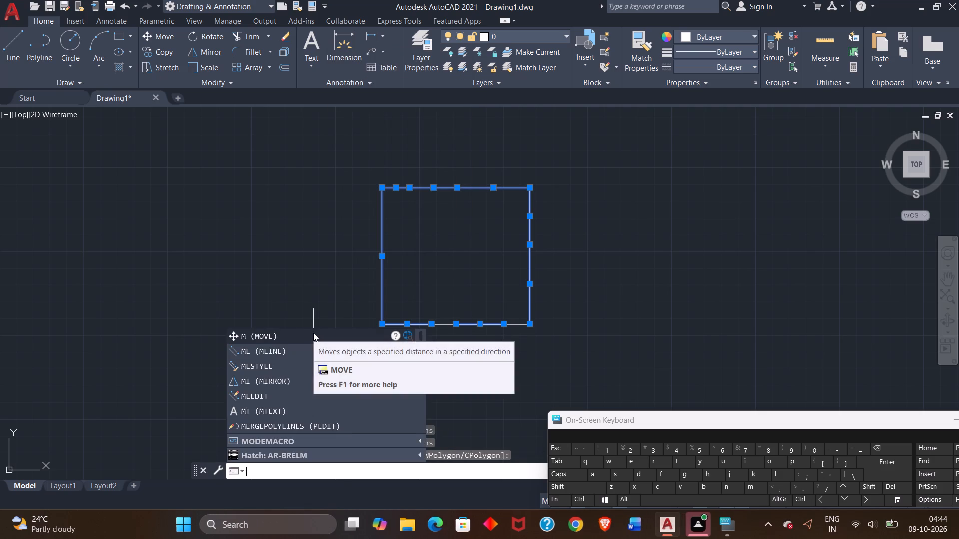
Group the selected outer wall lines with the Group command.
key(g)
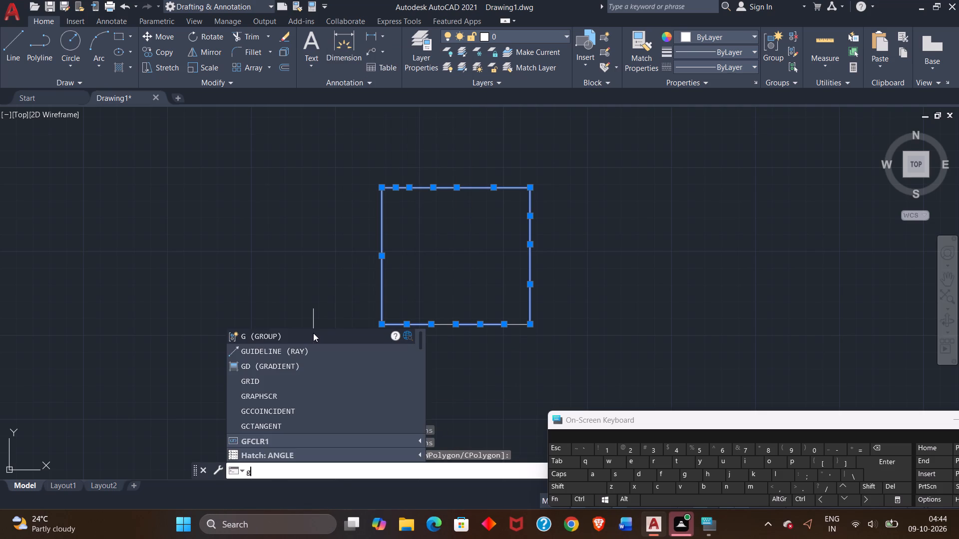
double_click(276, 334)
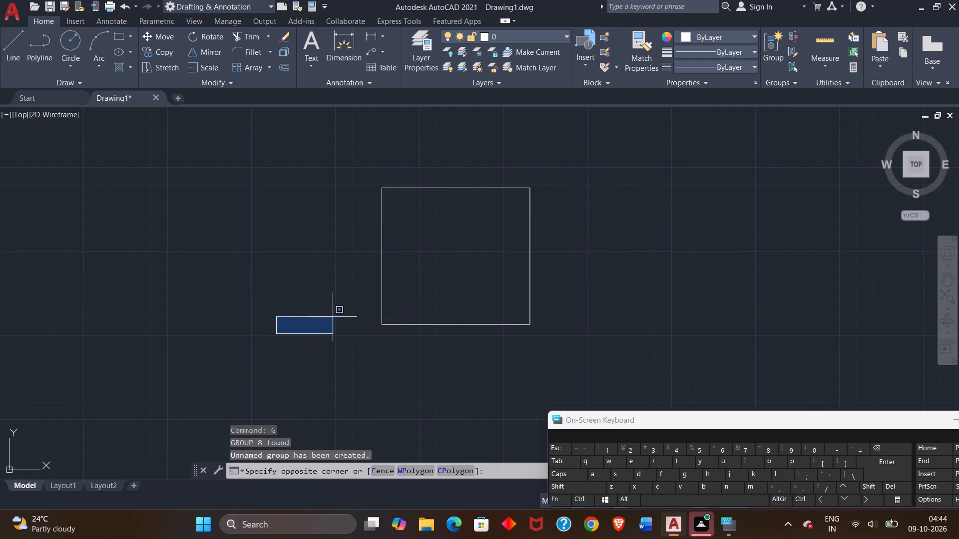
click(328, 317)
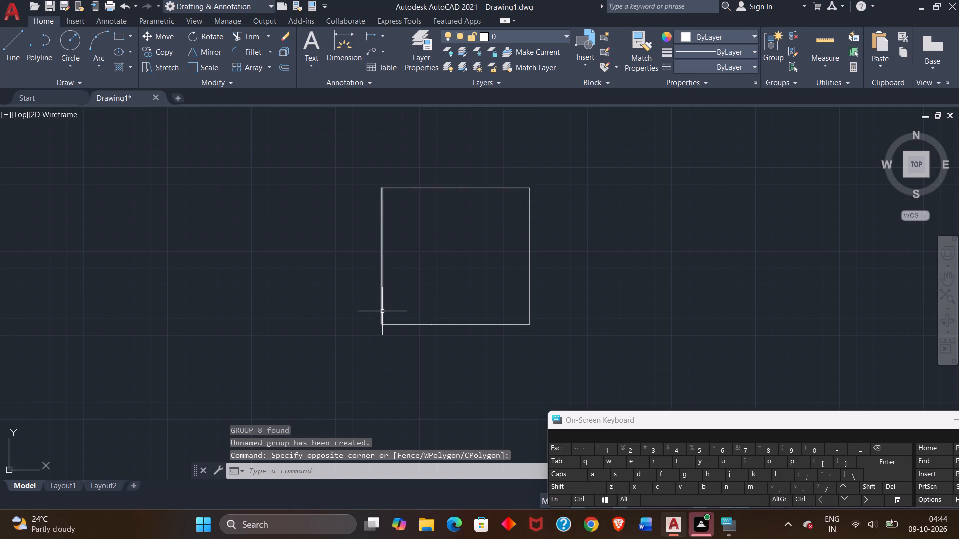
Select the left wall line and the longer bottom, right and top wall lines individually, and group them.
click(381, 311)
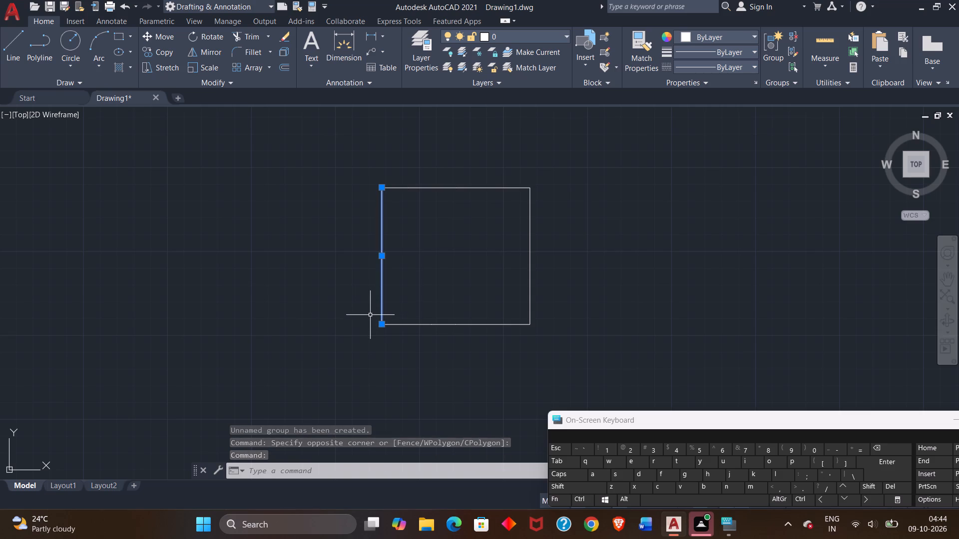
click(405, 325)
ctrl+click(441, 324)
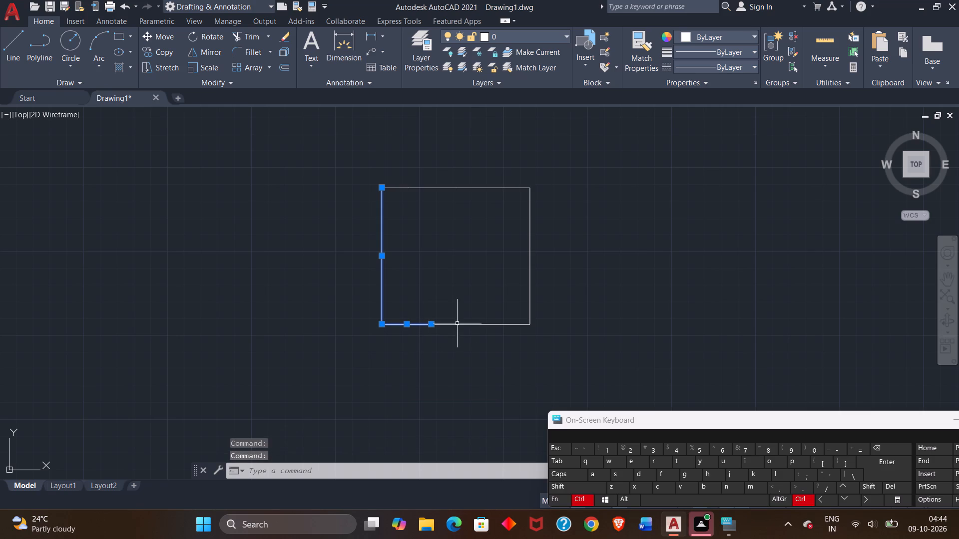
click(458, 323)
click(529, 291)
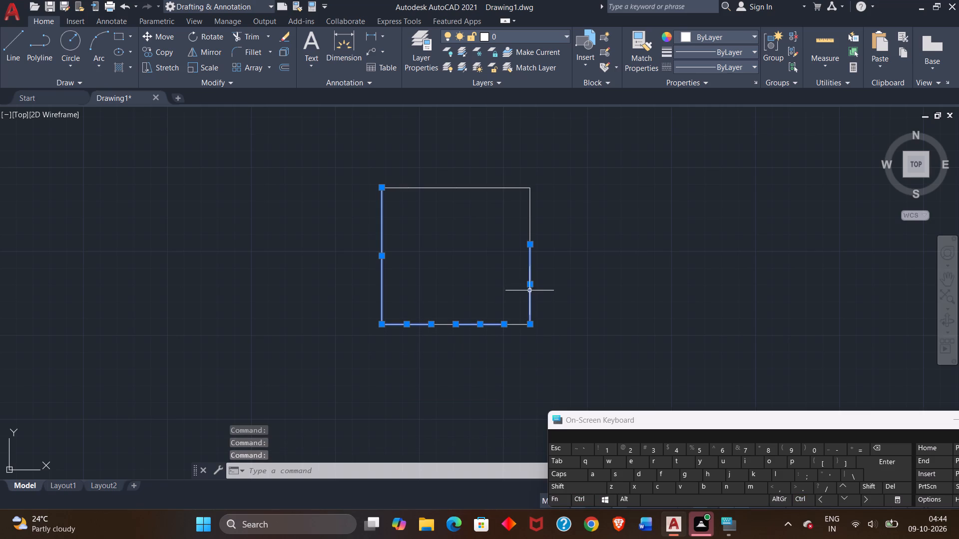
click(514, 187)
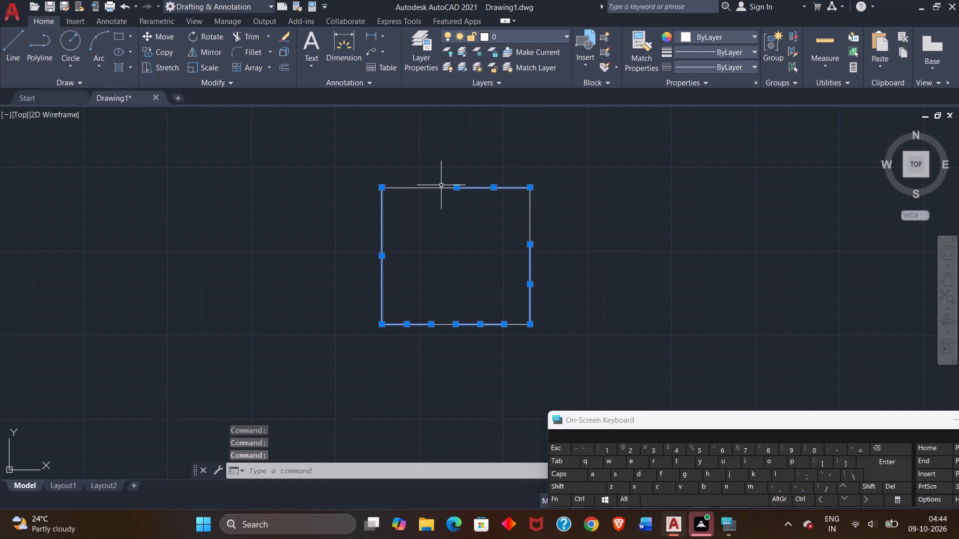
click(438, 187)
click(531, 212)
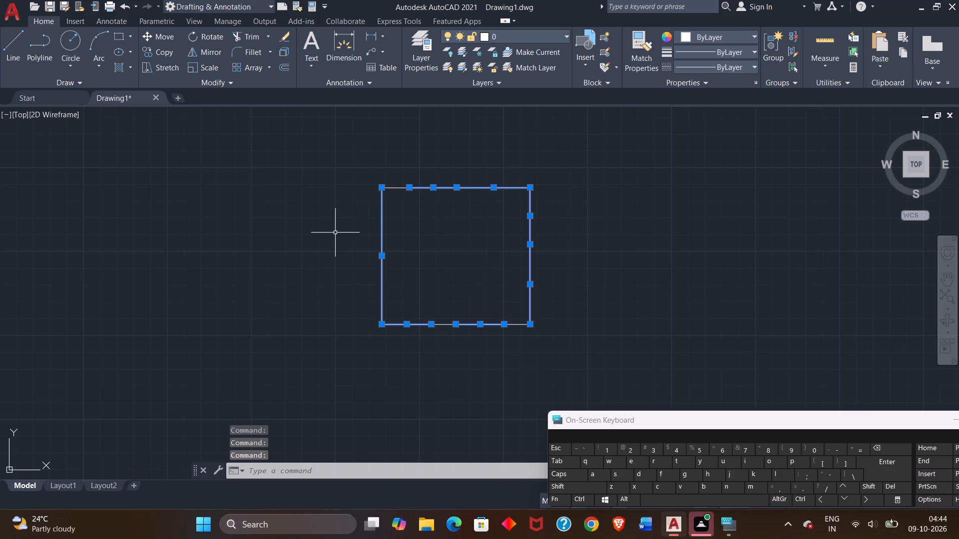
key(g)
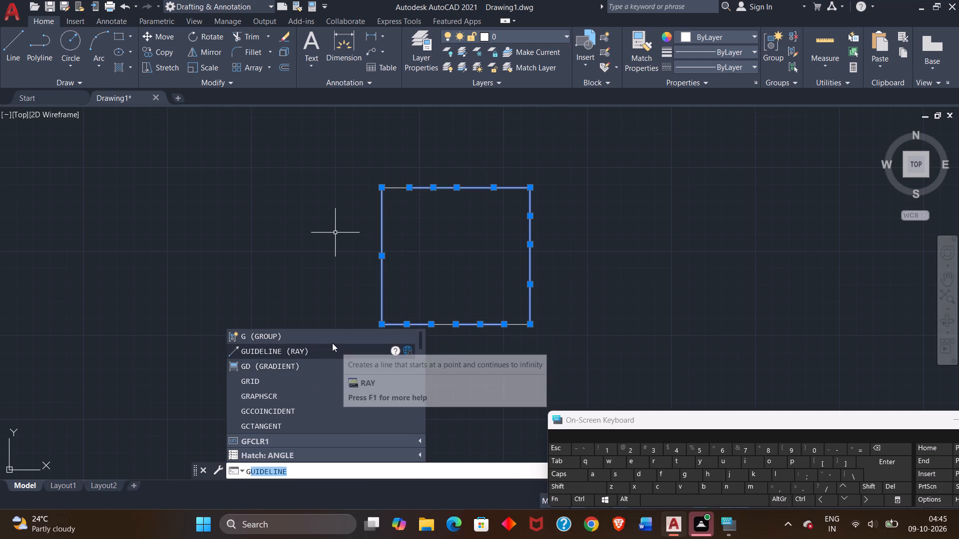
click(320, 338)
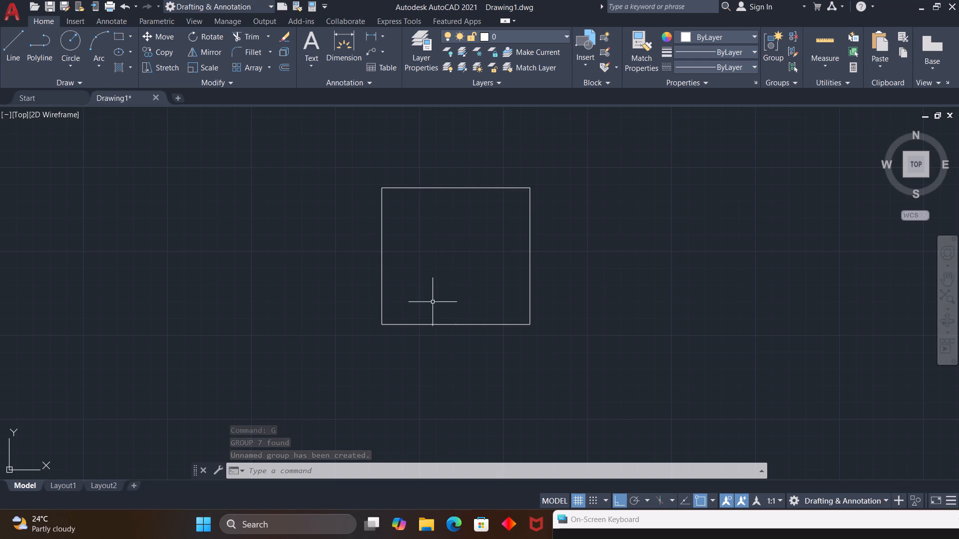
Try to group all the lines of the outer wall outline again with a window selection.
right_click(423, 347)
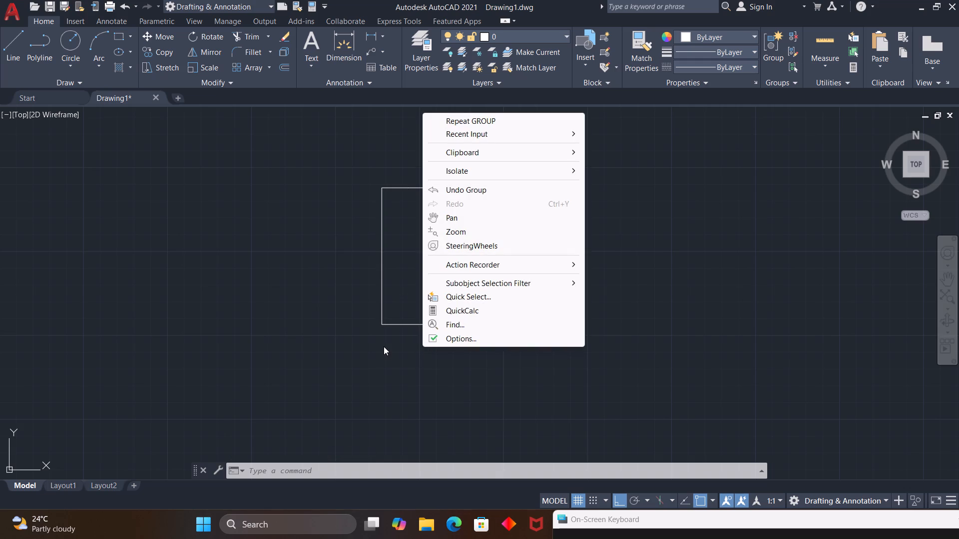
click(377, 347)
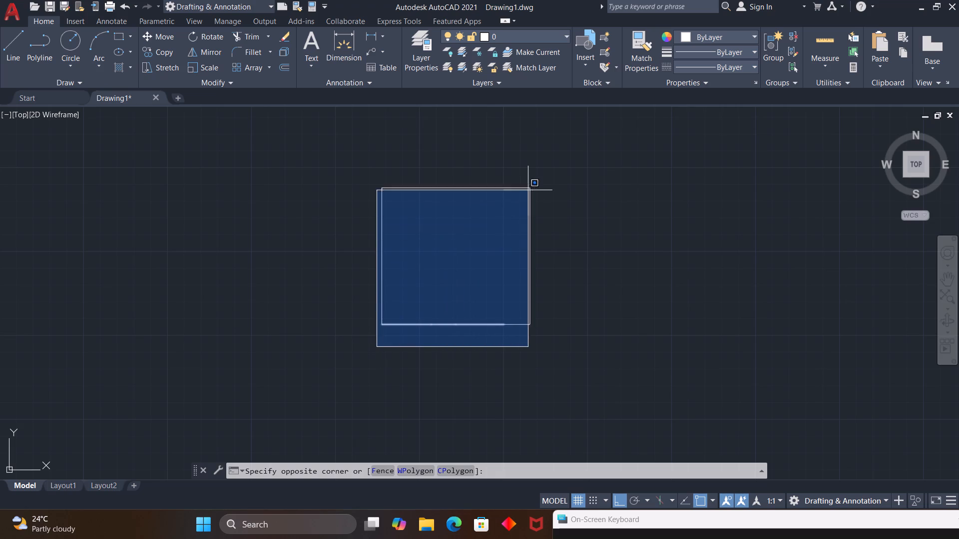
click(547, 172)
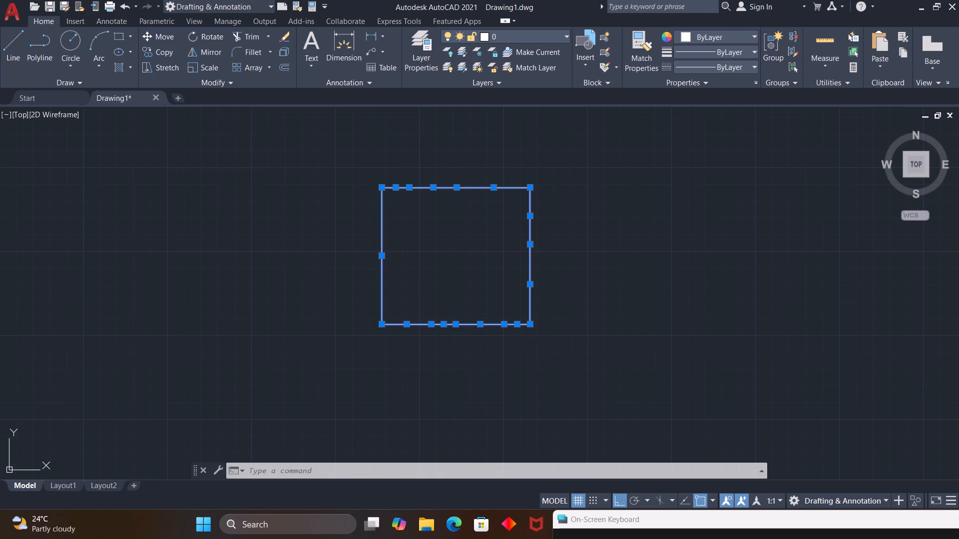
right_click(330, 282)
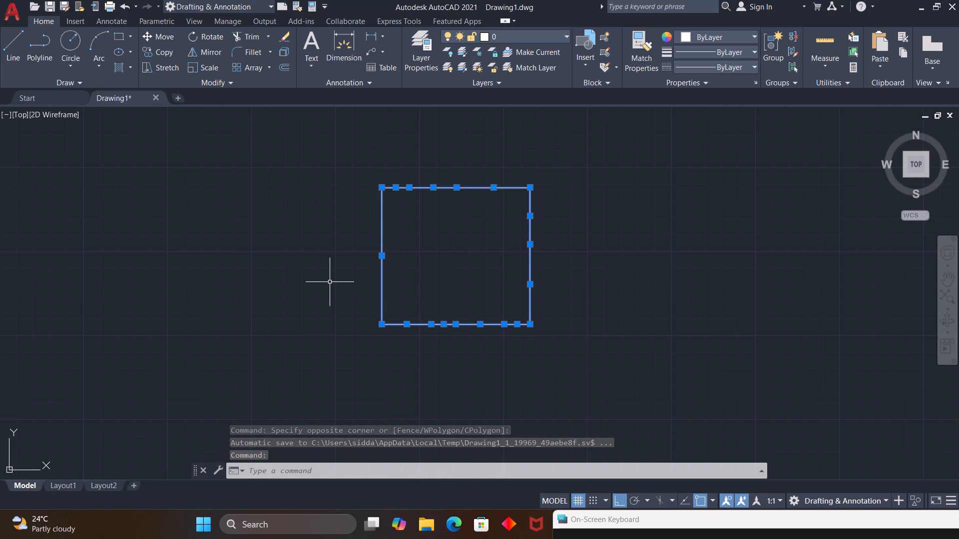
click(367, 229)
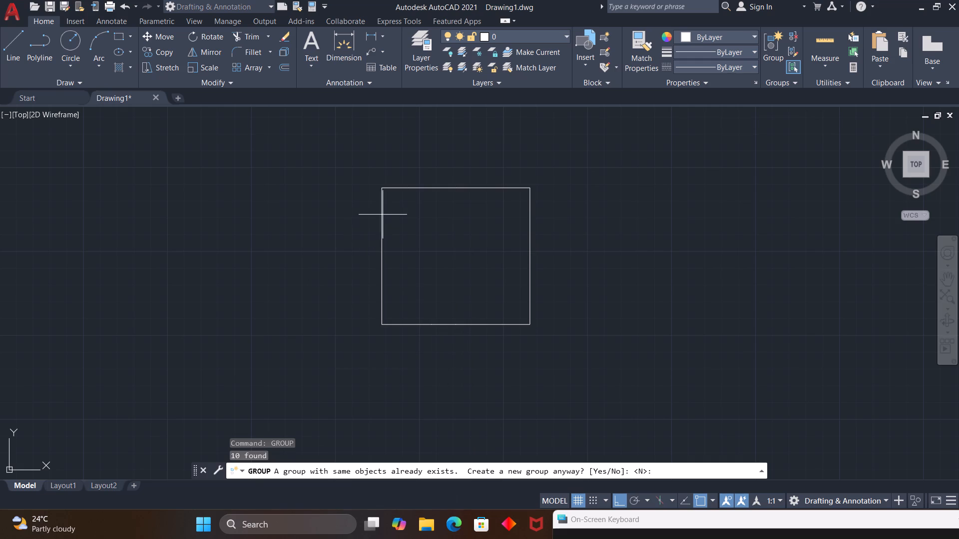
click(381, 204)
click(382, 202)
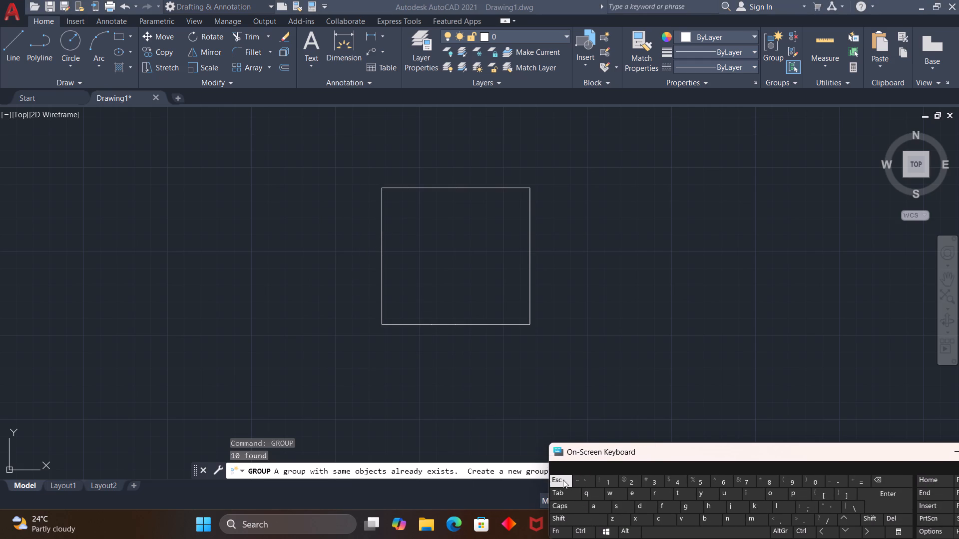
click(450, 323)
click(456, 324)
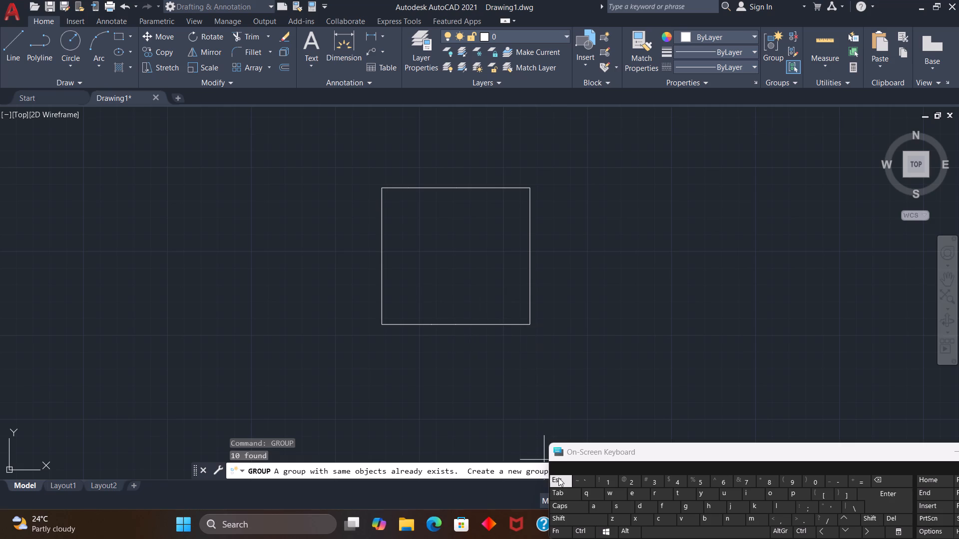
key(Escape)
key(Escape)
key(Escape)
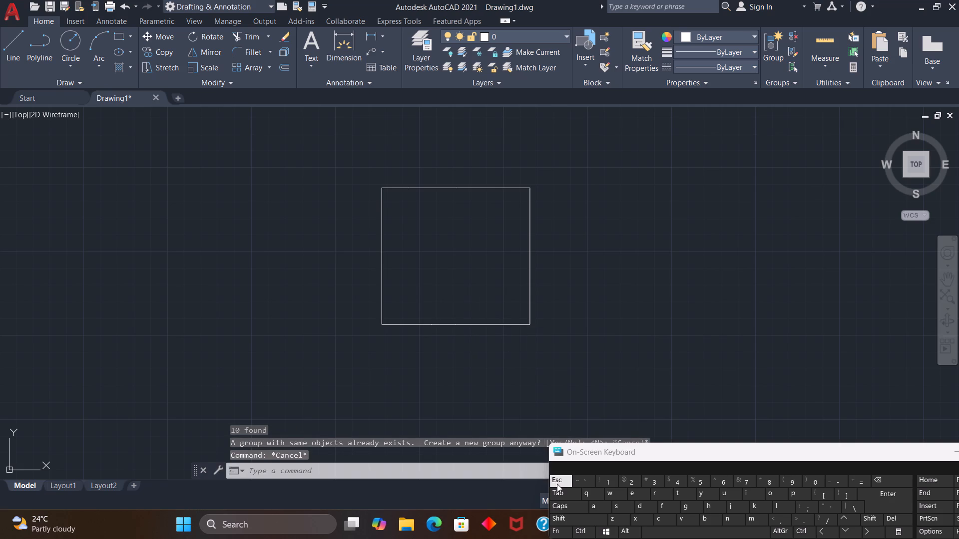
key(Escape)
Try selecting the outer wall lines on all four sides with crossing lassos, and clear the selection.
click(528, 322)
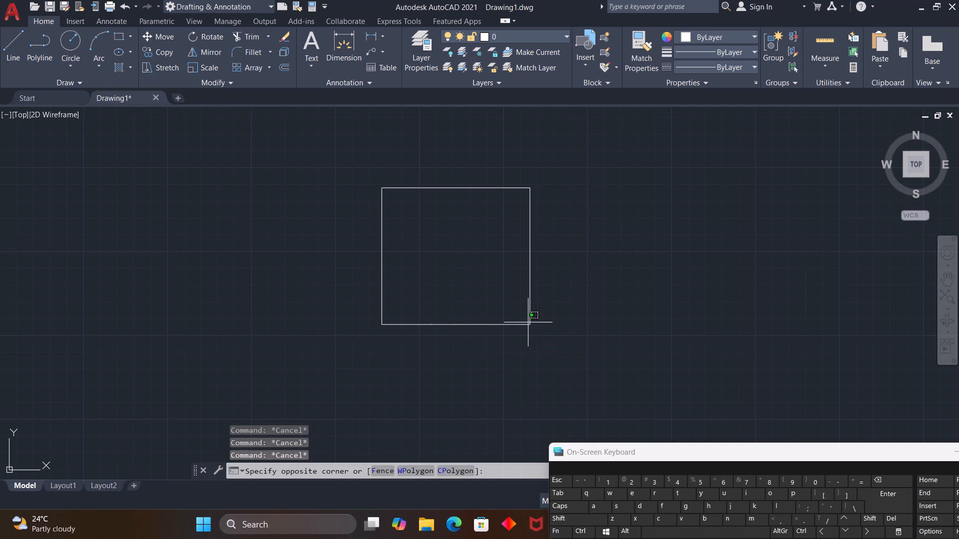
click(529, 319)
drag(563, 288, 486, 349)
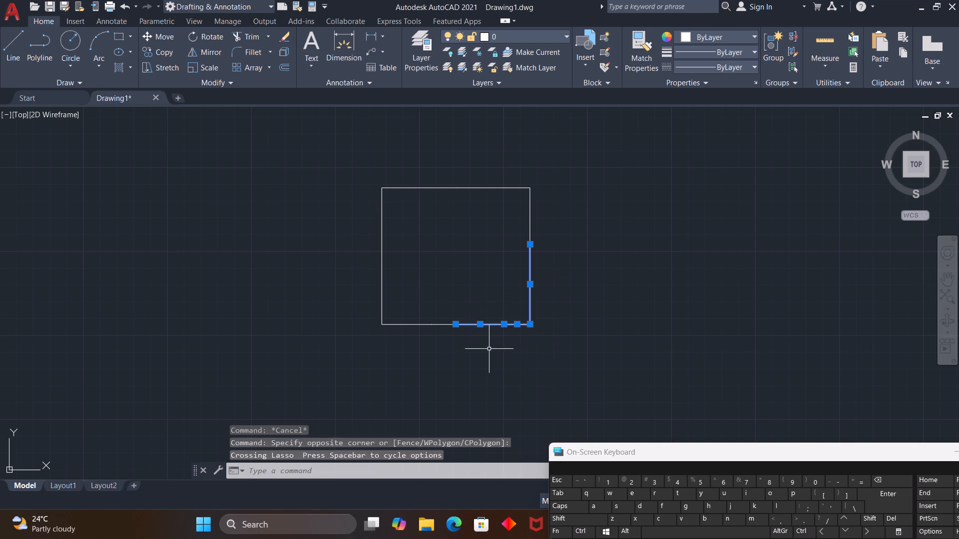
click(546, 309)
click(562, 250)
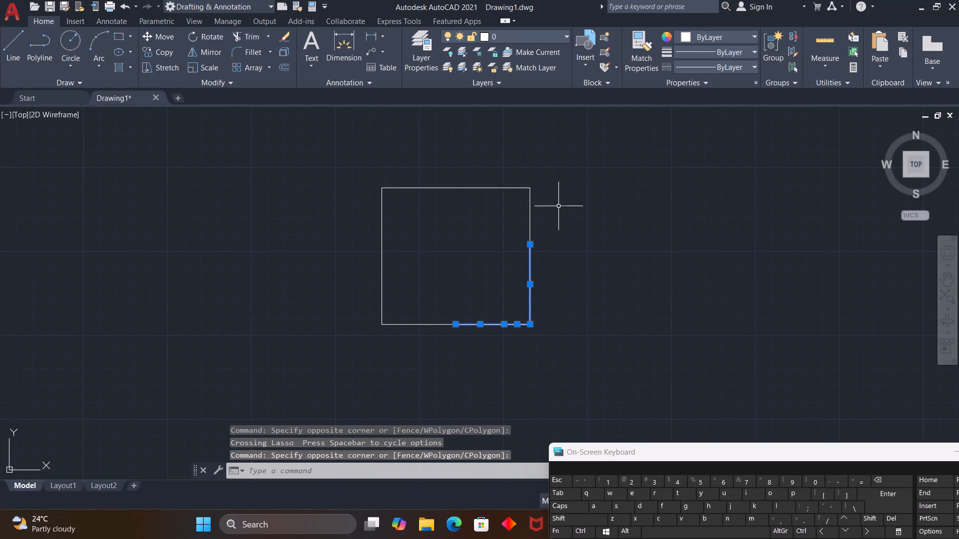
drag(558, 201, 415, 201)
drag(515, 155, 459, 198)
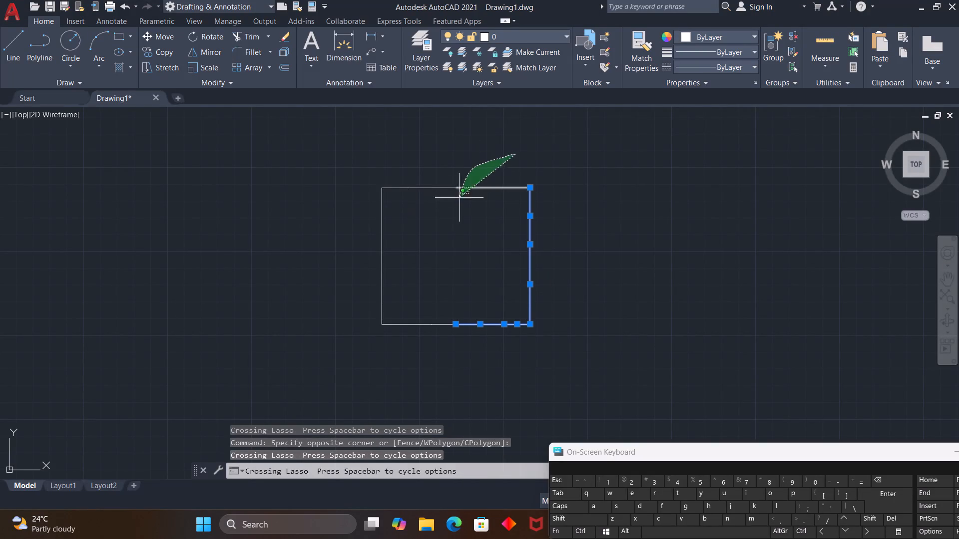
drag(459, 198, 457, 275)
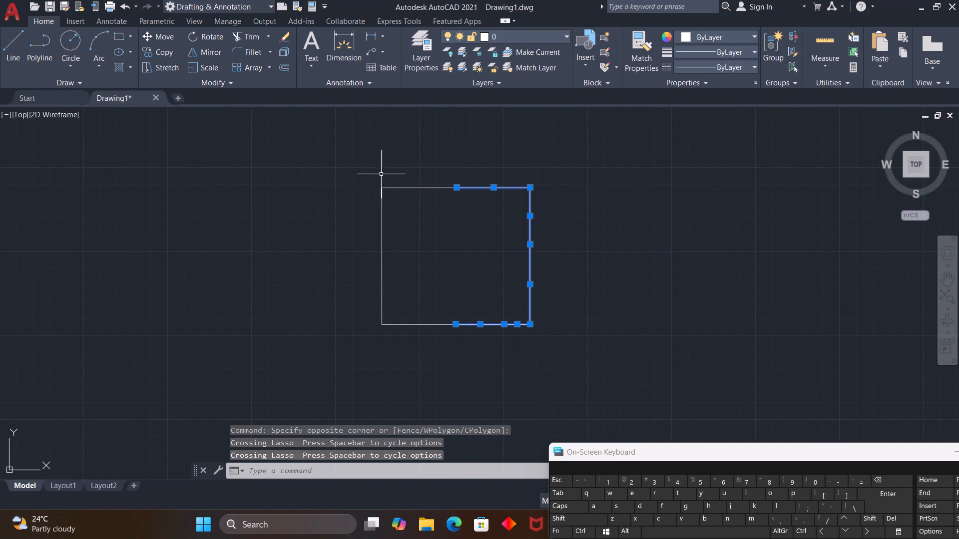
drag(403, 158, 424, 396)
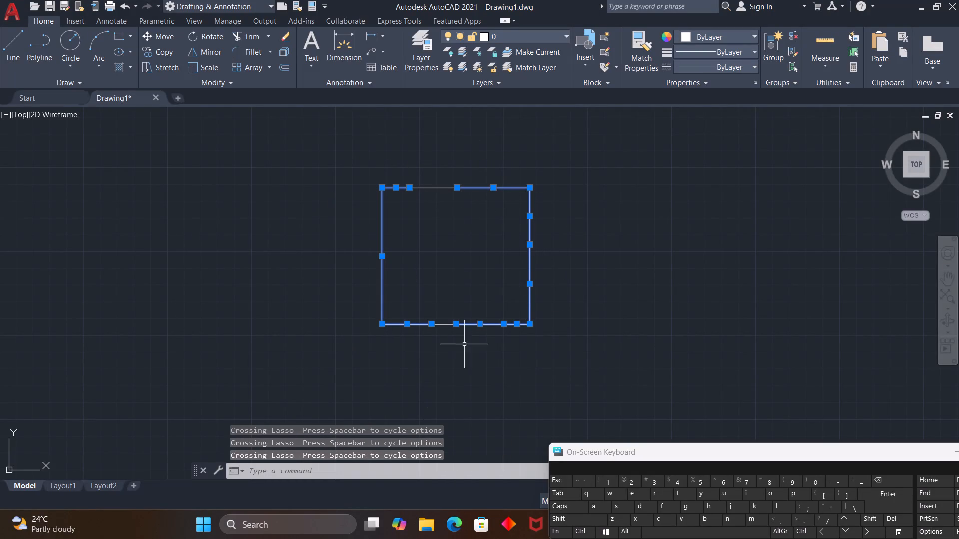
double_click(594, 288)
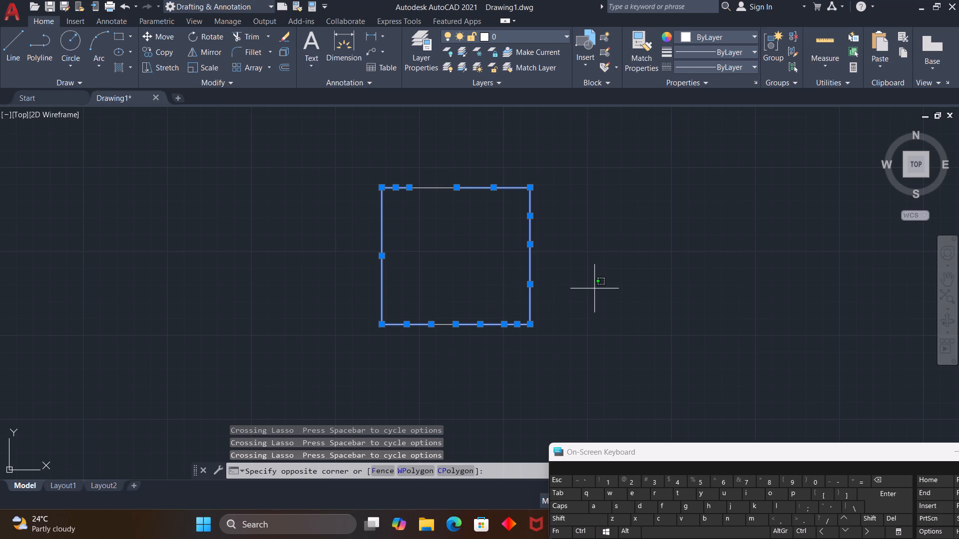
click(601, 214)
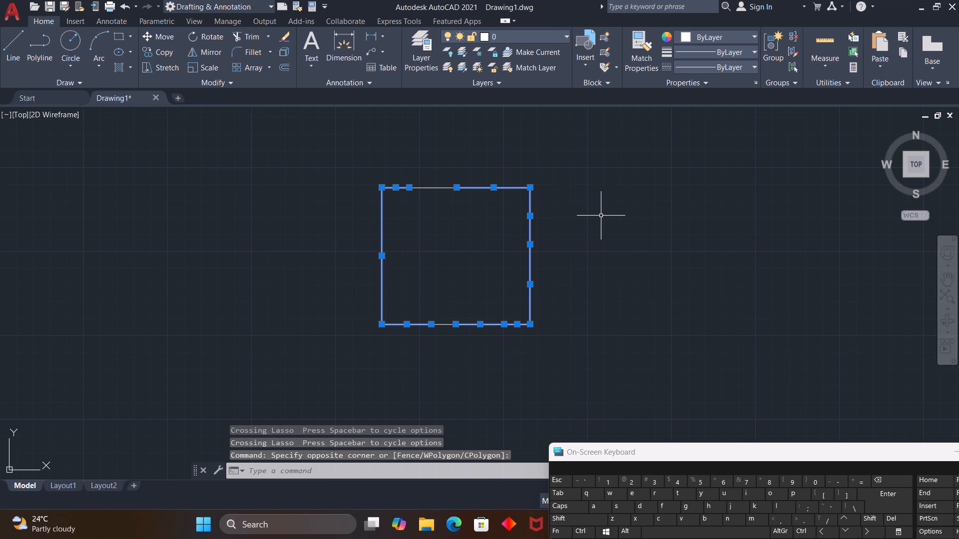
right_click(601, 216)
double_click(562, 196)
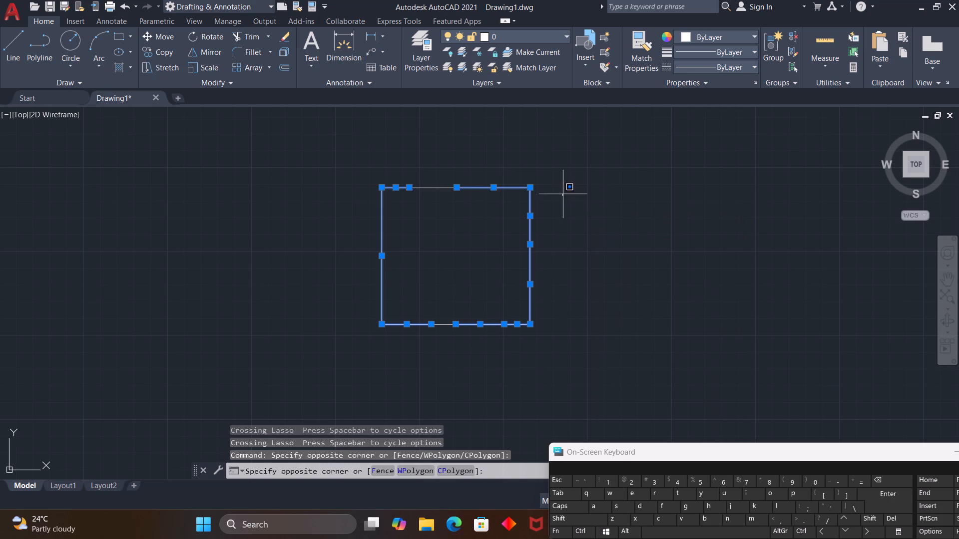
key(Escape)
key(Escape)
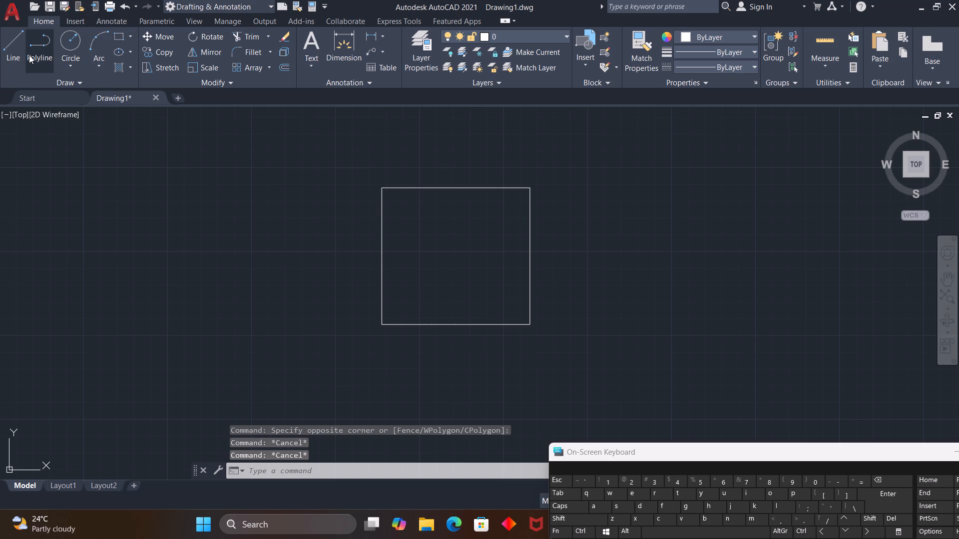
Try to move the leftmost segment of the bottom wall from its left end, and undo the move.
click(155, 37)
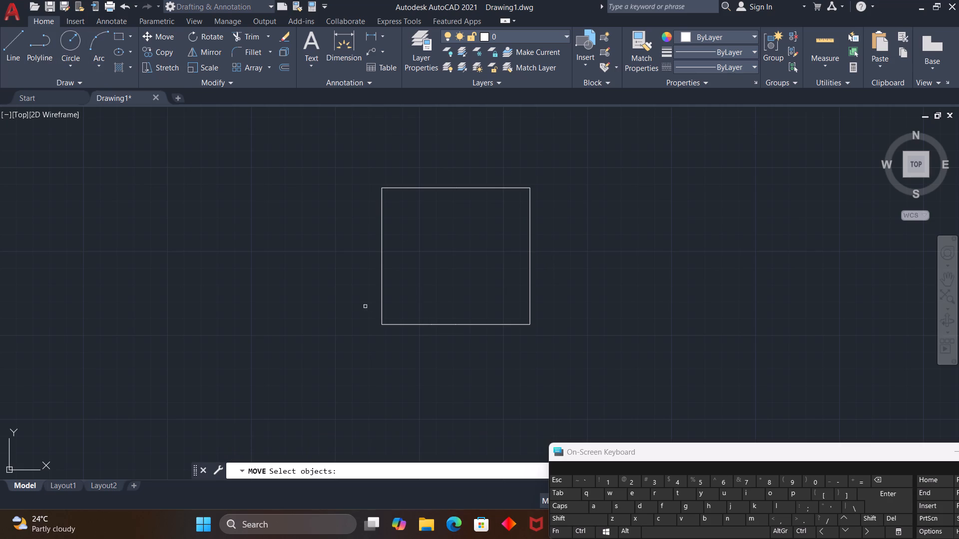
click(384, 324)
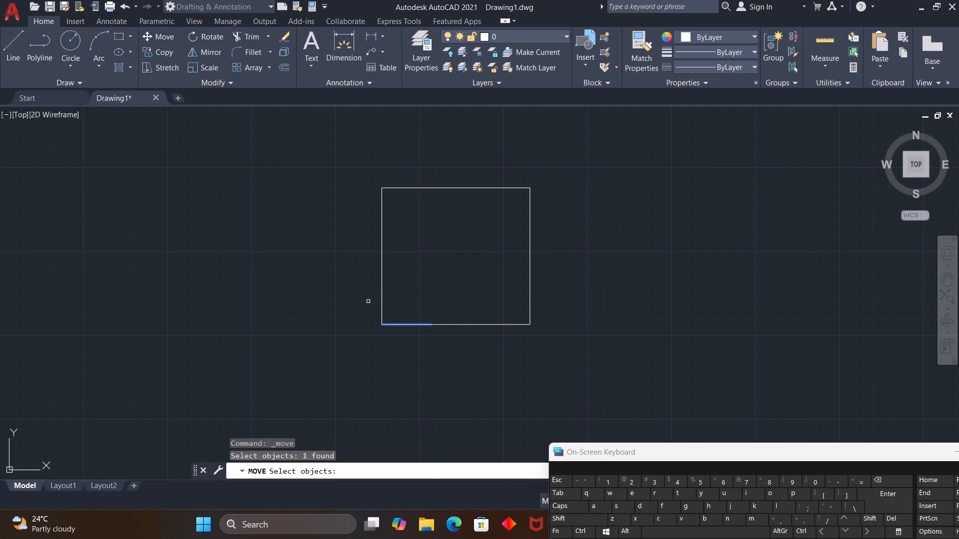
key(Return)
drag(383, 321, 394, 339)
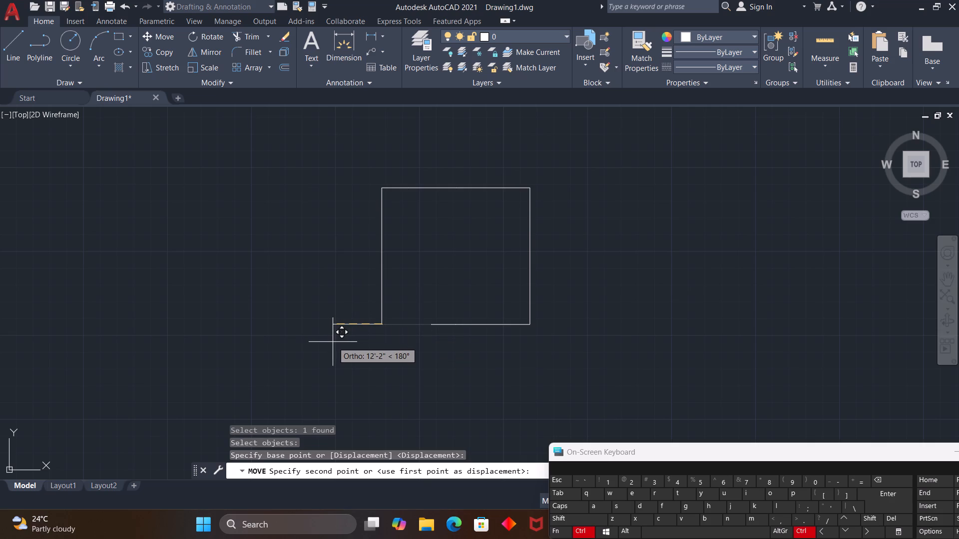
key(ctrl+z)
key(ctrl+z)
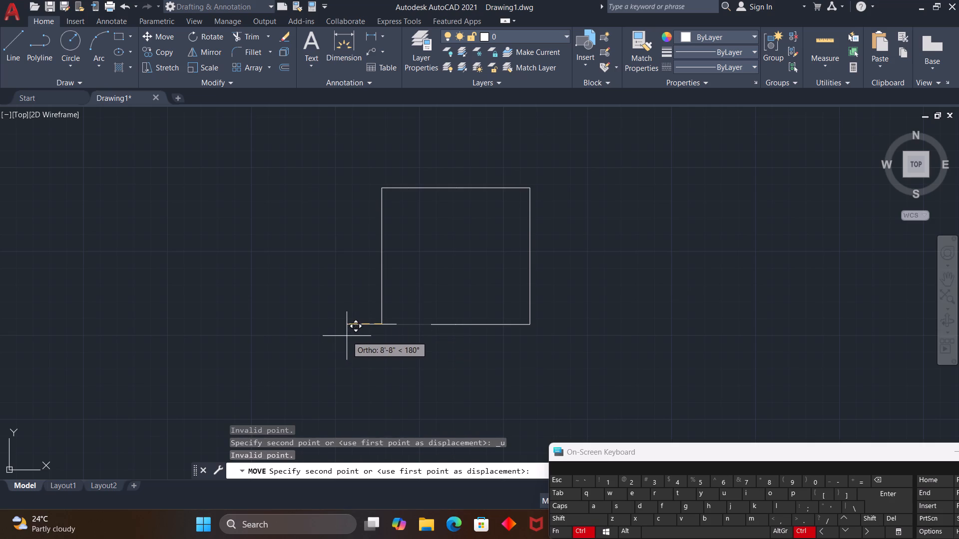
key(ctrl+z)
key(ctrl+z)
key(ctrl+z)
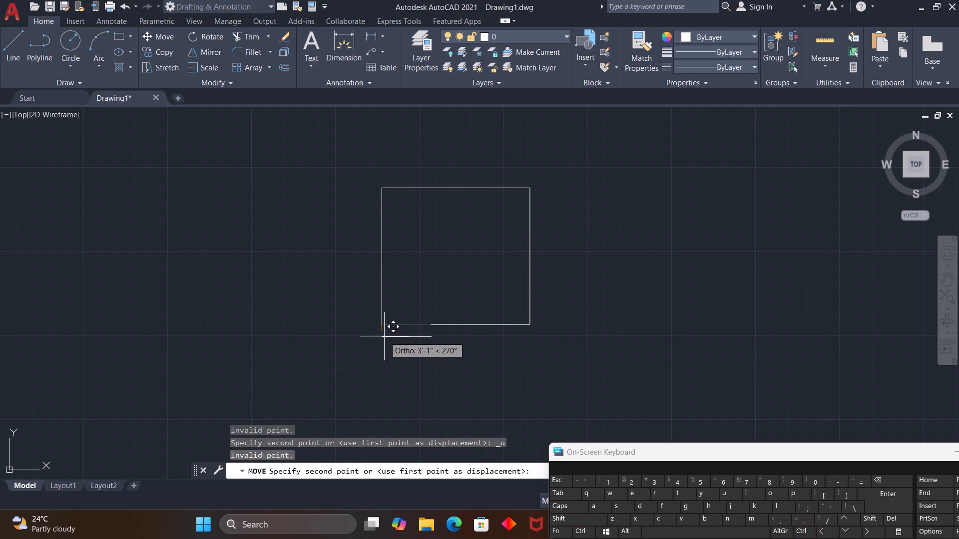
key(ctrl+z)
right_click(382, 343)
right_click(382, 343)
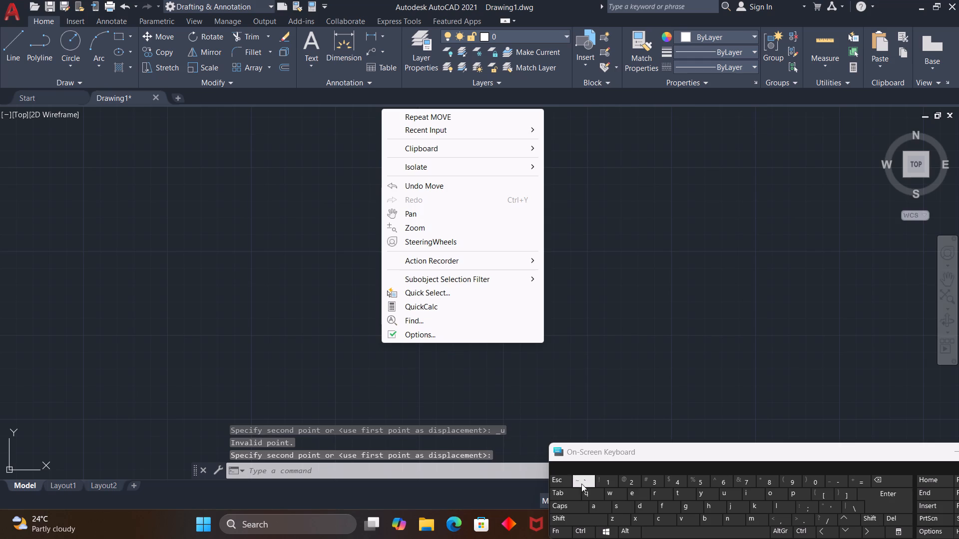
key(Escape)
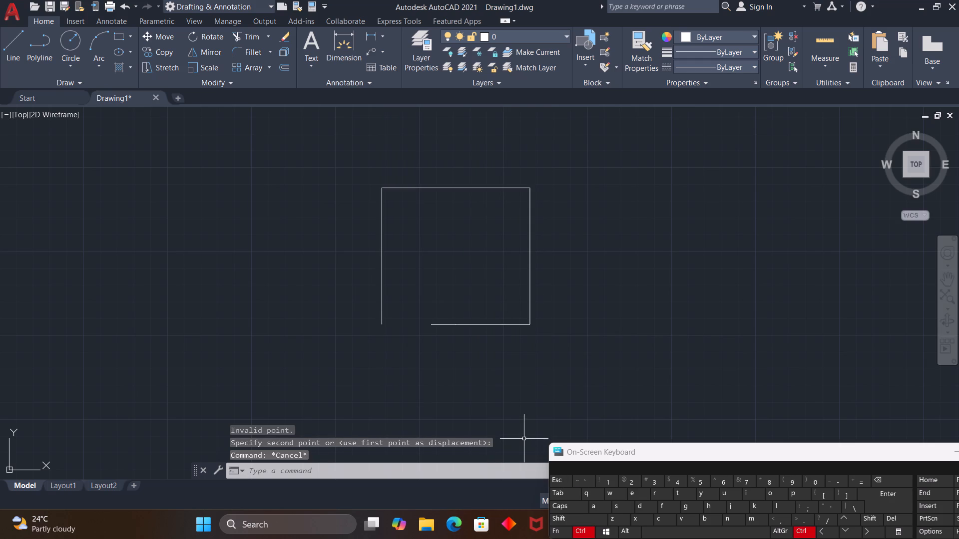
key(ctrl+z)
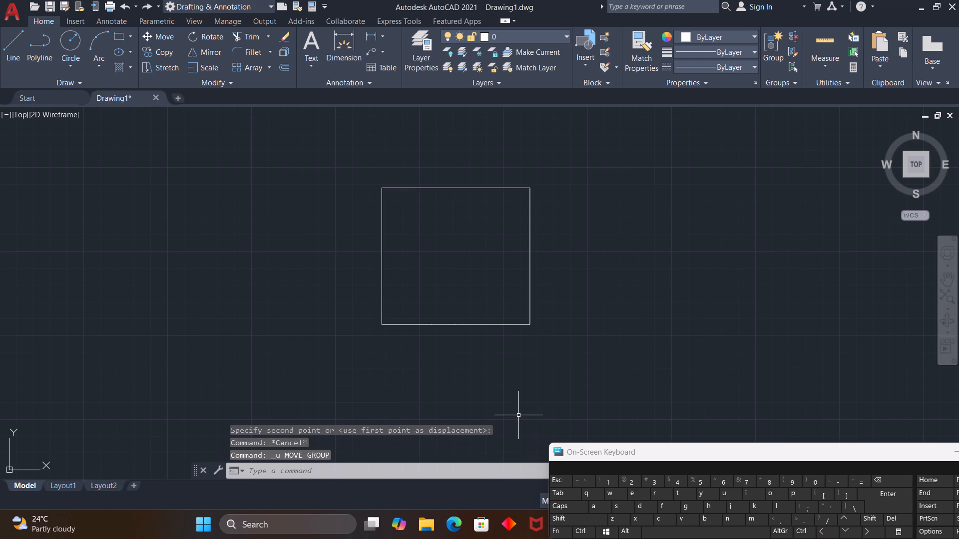
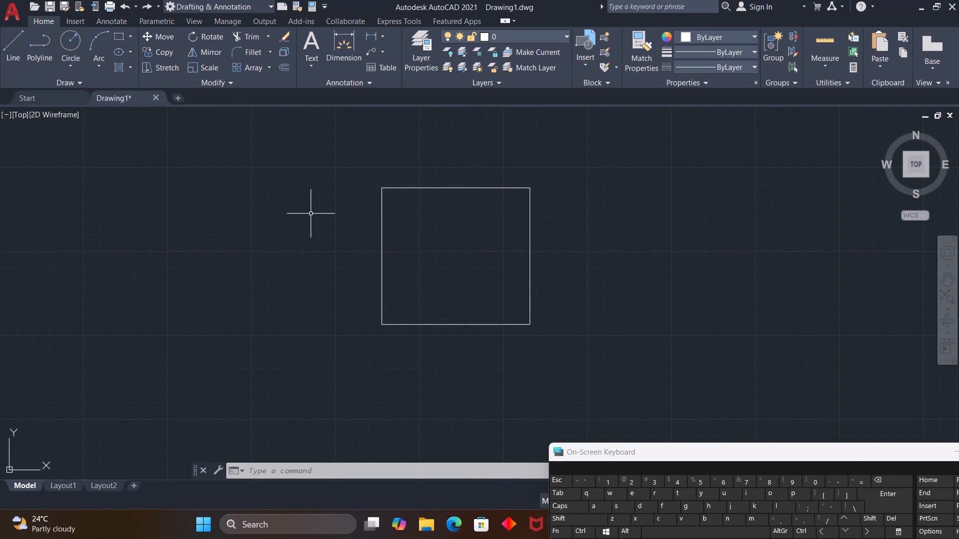
Group all the lines of the outer wall outline under the name s, answering yes to creating a new group anyway.
key(g)
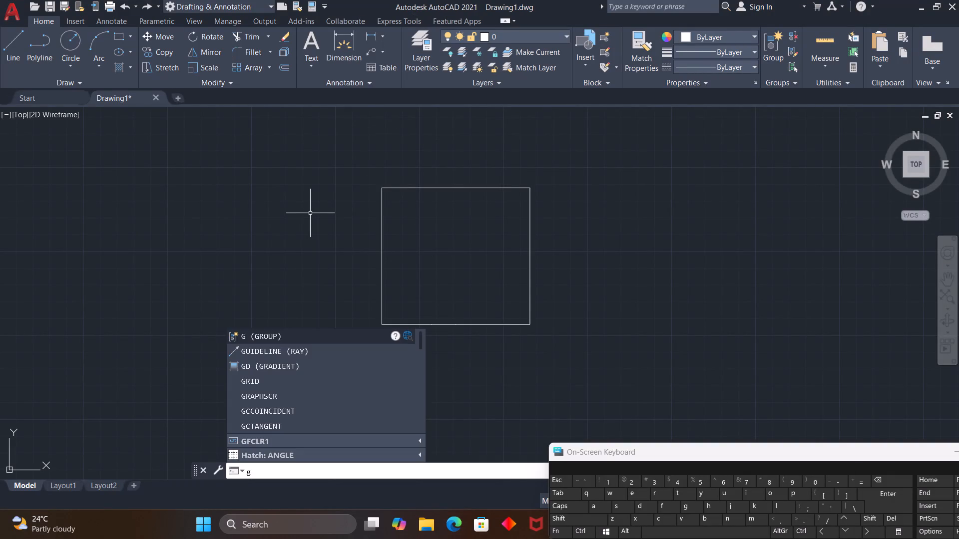
click(295, 335)
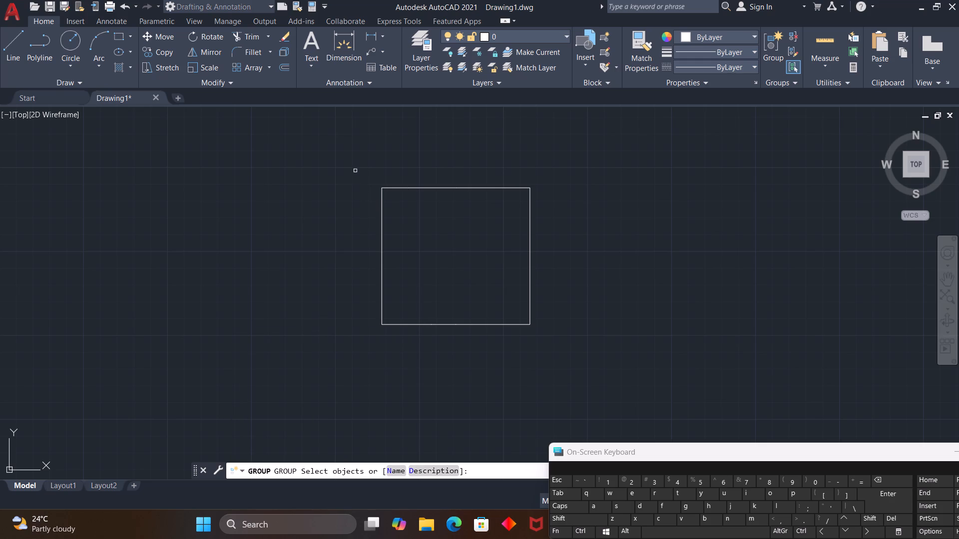
drag(353, 167, 589, 221)
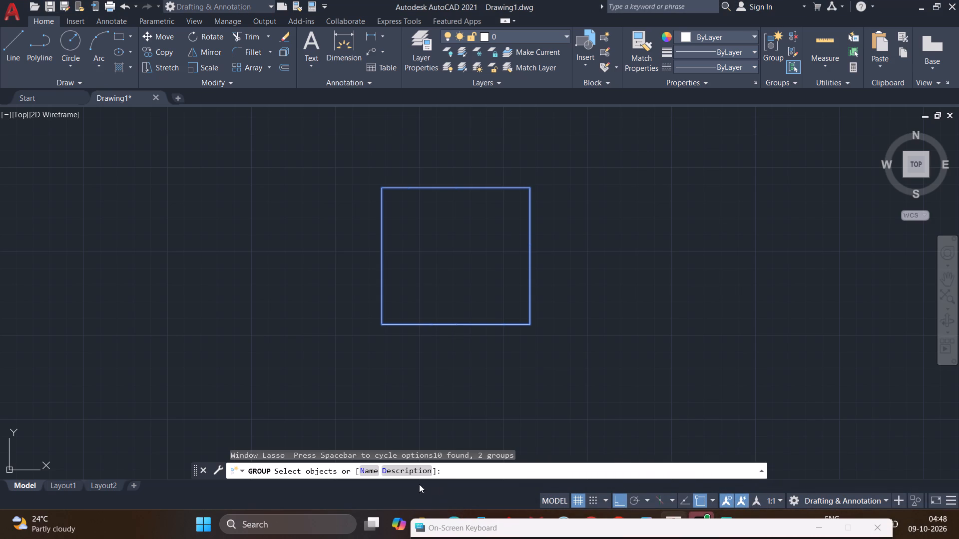
click(363, 471)
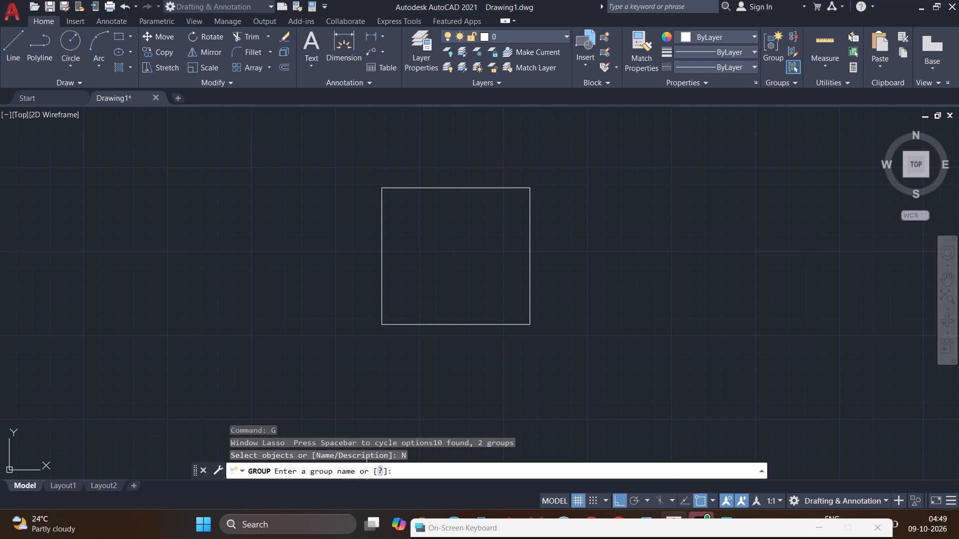
key(s)
key(Return)
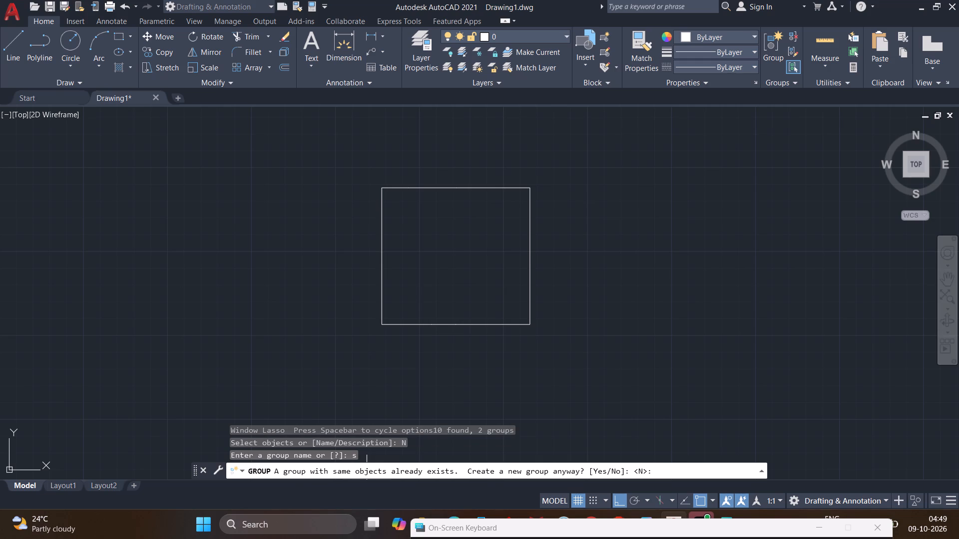
key(s)
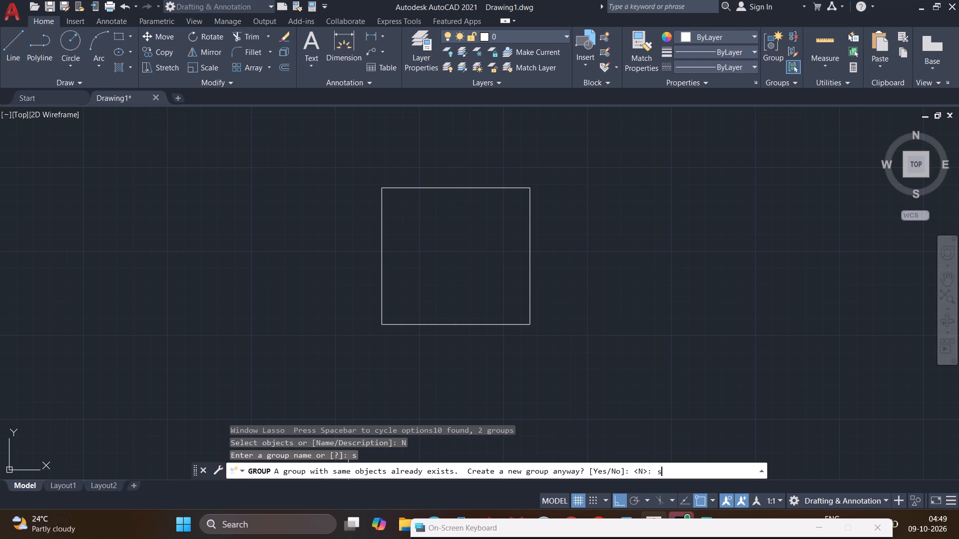
key(Return)
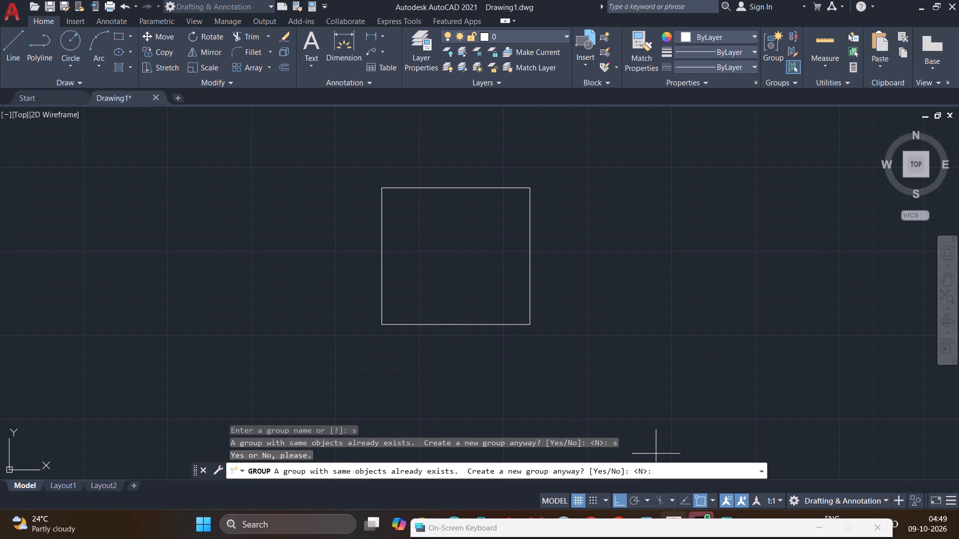
click(649, 396)
click(529, 296)
double_click(531, 296)
drag(574, 287, 488, 372)
click(599, 474)
double_click(599, 472)
text(yes)
key(Return)
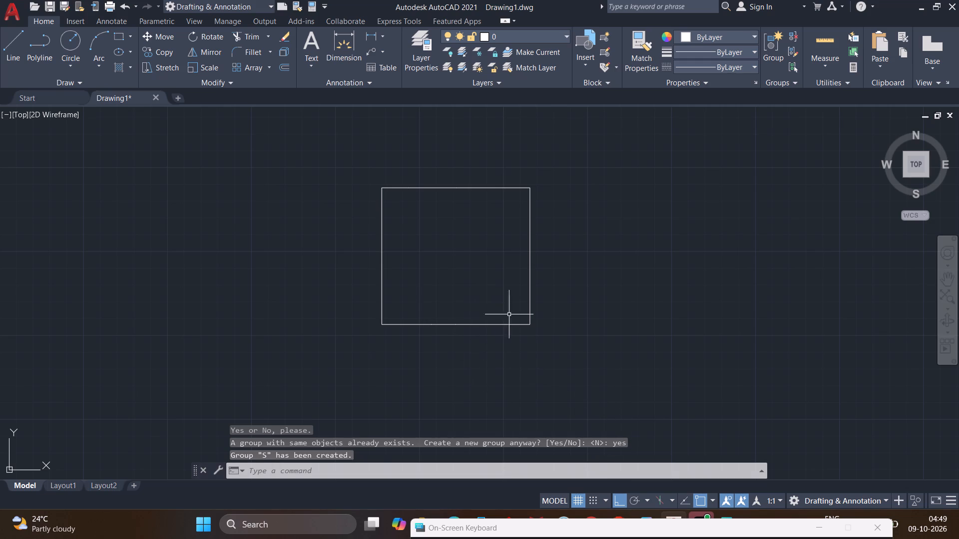
Select the longer line segments on the right, bottom, left and top walls individually, and group them.
click(529, 321)
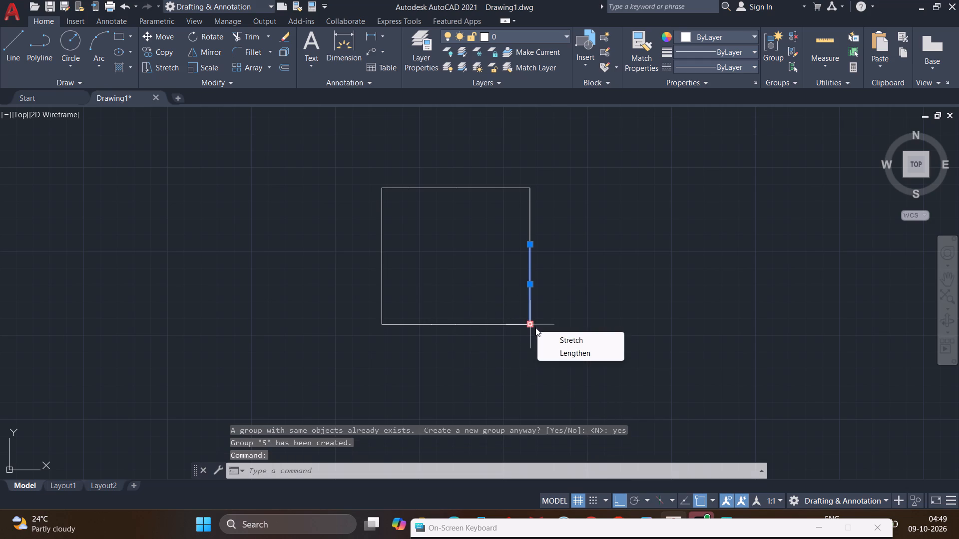
double_click(502, 324)
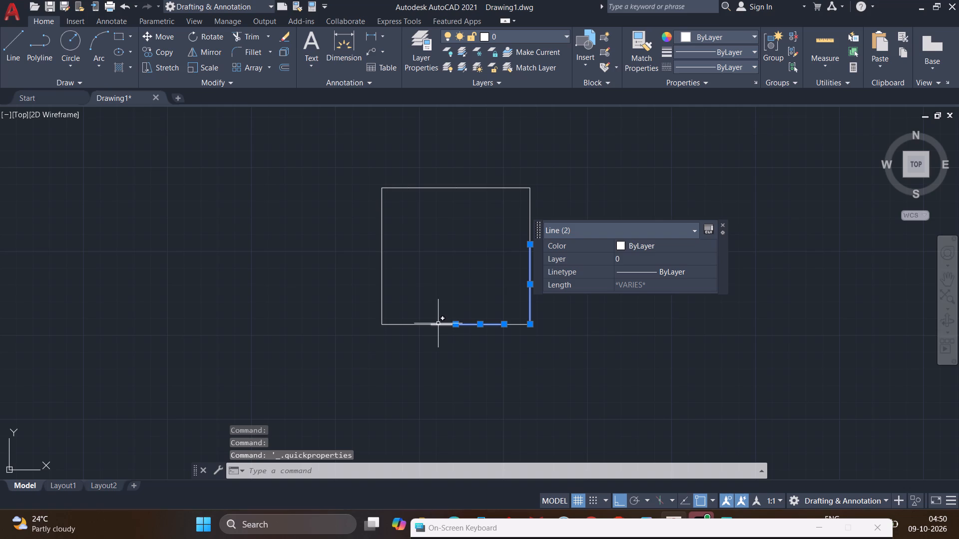
click(436, 324)
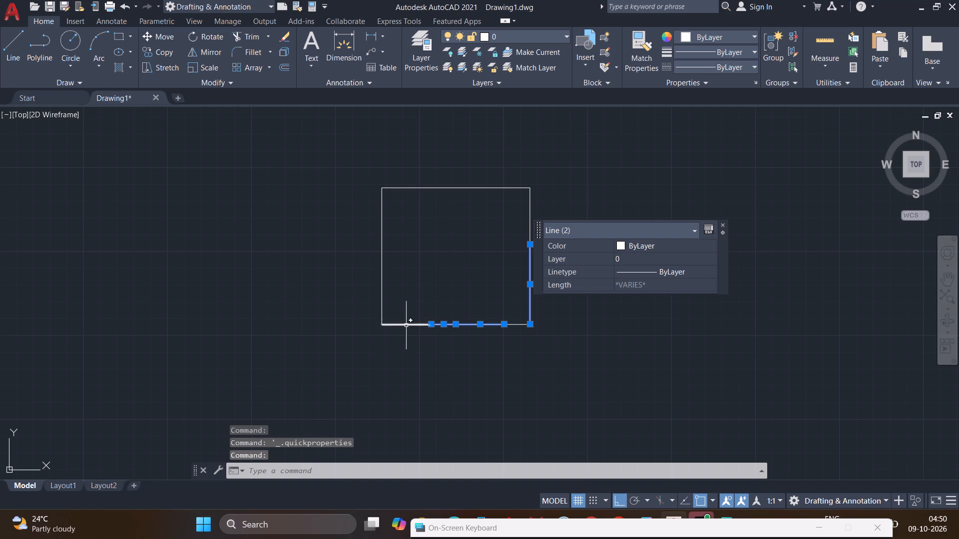
click(406, 325)
click(382, 290)
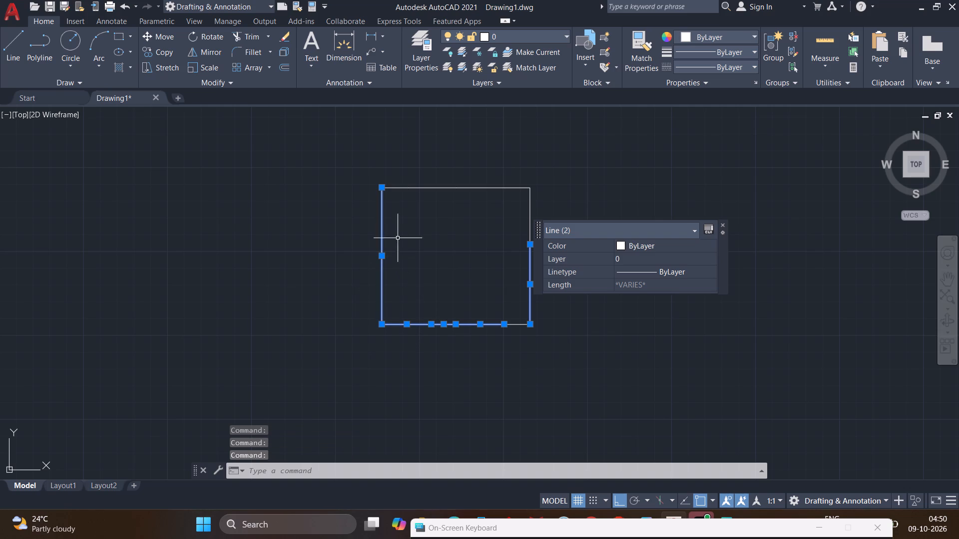
click(438, 187)
click(487, 187)
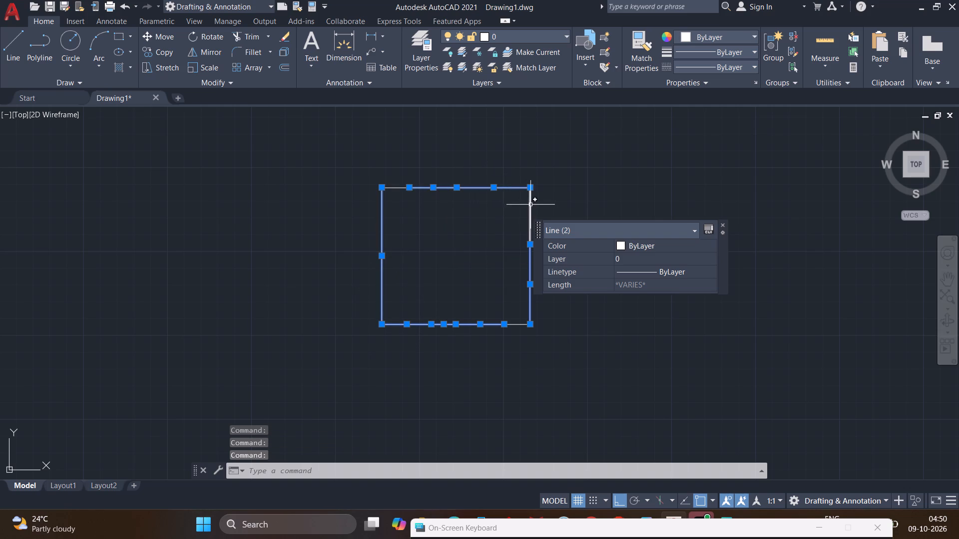
click(531, 205)
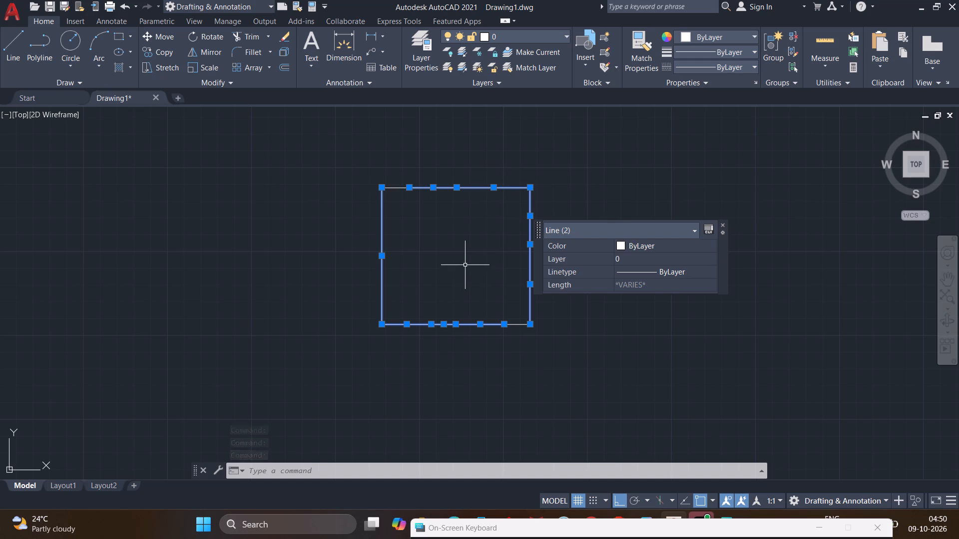
key(g)
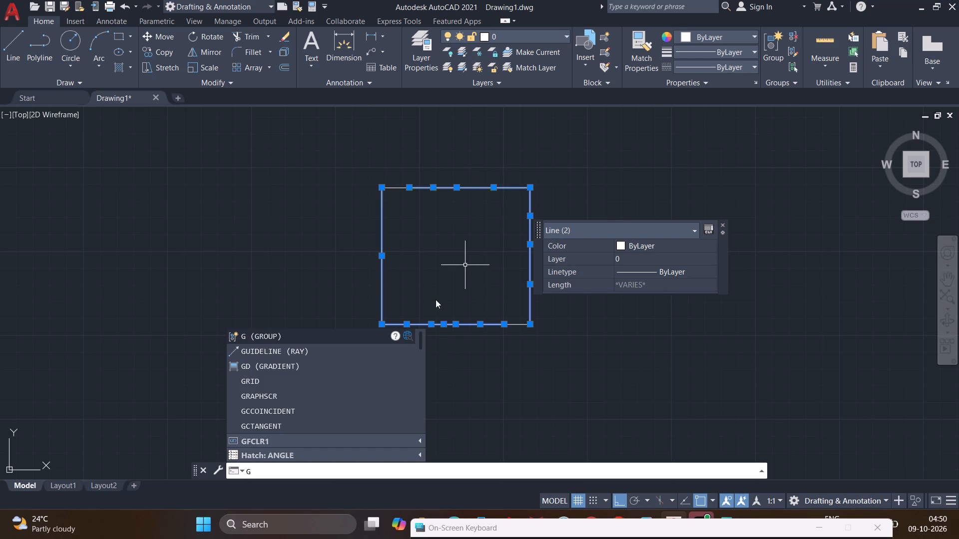
click(329, 334)
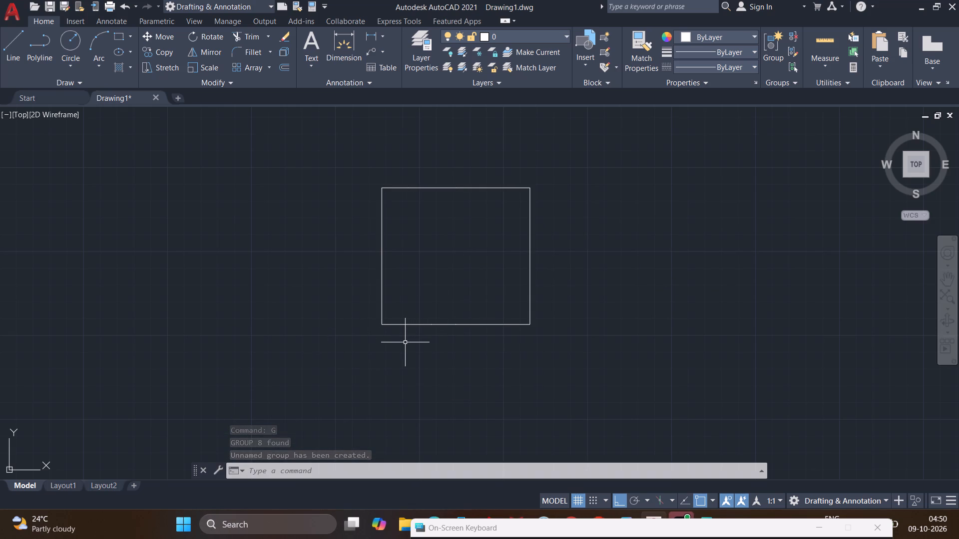
Select all the lines of the outer wall outline with a crossing lasso and try to group them.
drag(538, 174, 613, 414)
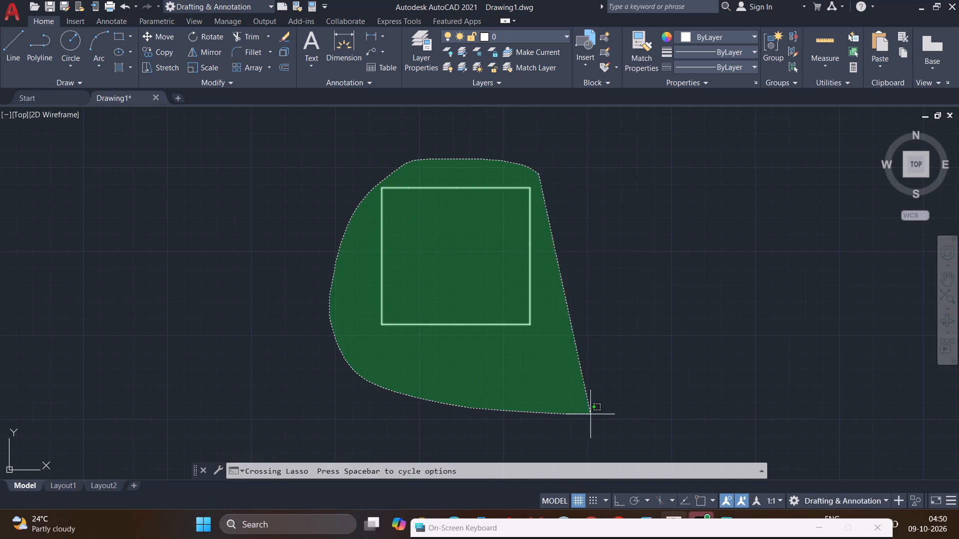
drag(613, 414, 717, 364)
right_click(570, 276)
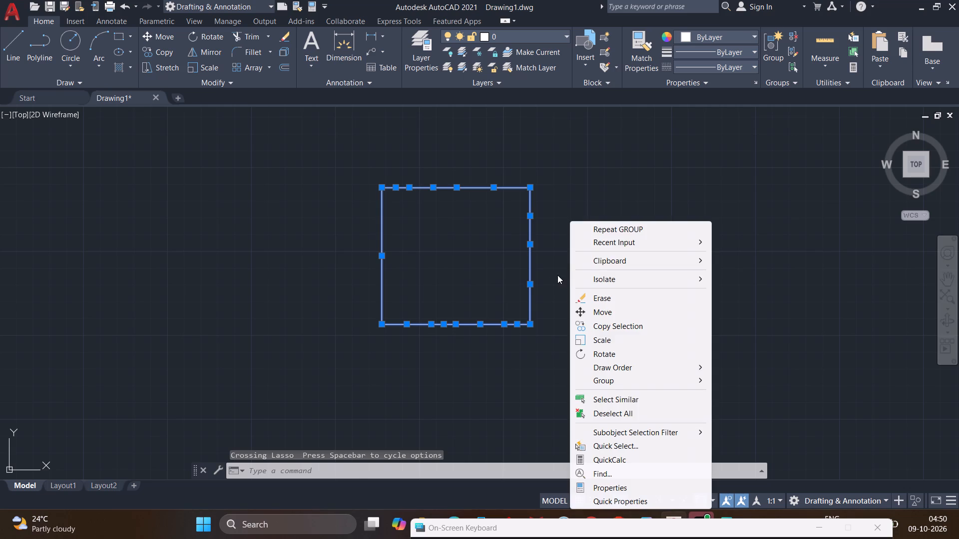
click(557, 275)
key(g)
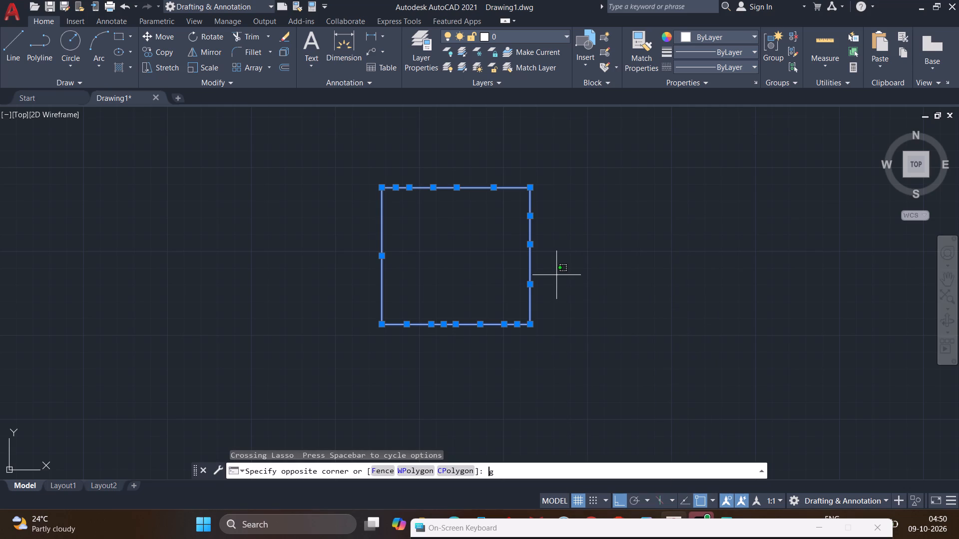
key(g)
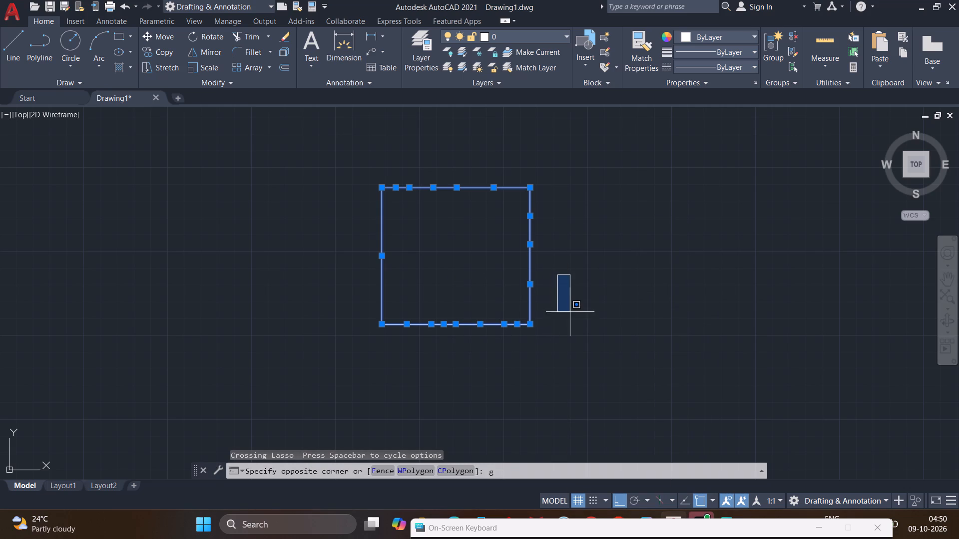
key(g)
right_click(571, 290)
click(561, 292)
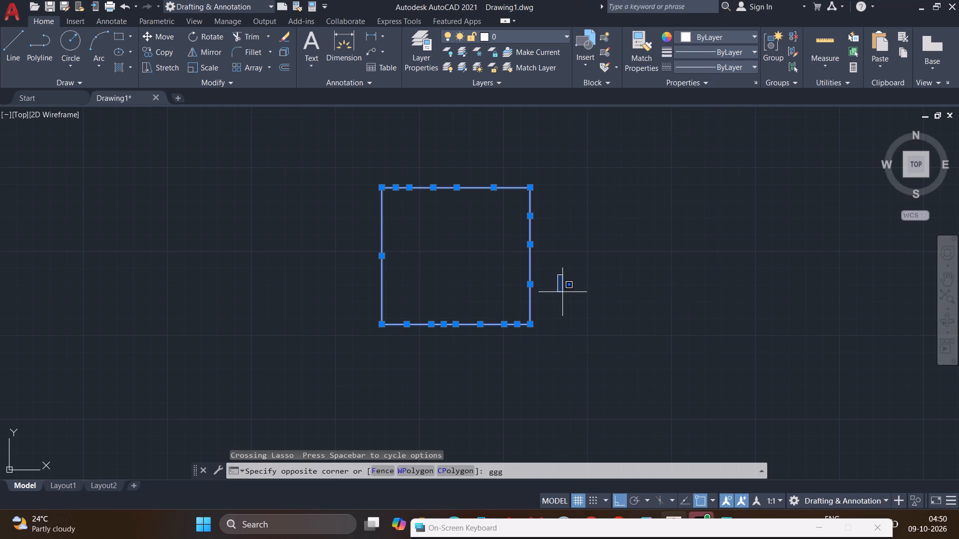
click(557, 287)
click(555, 275)
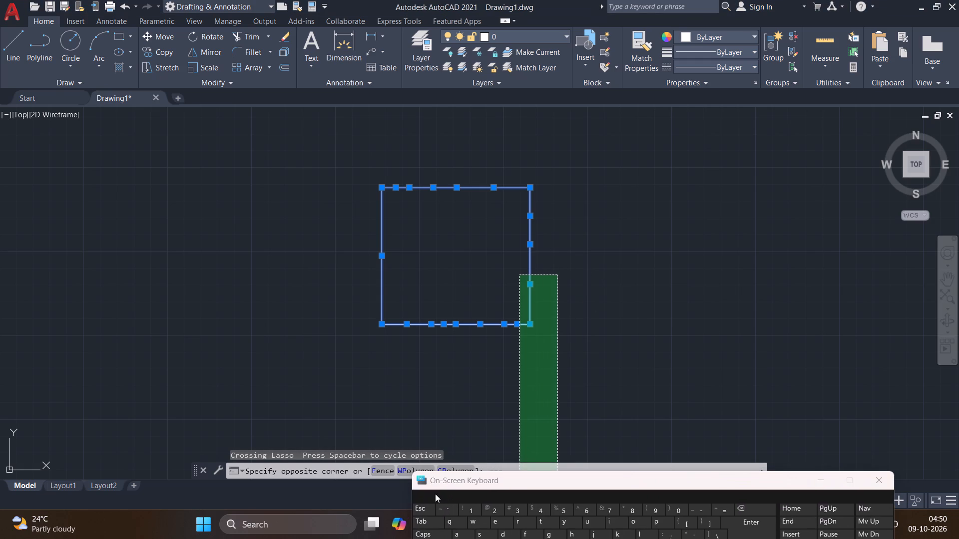
key(Escape)
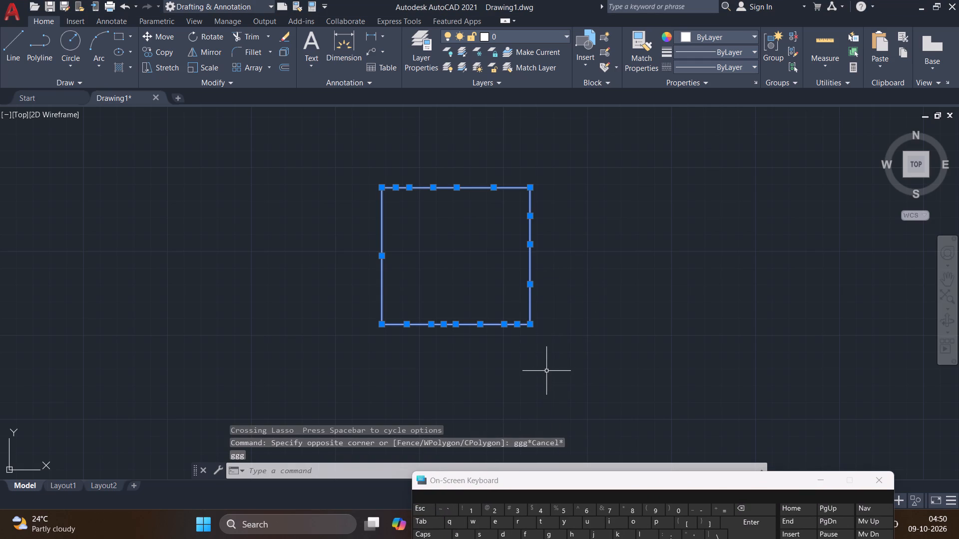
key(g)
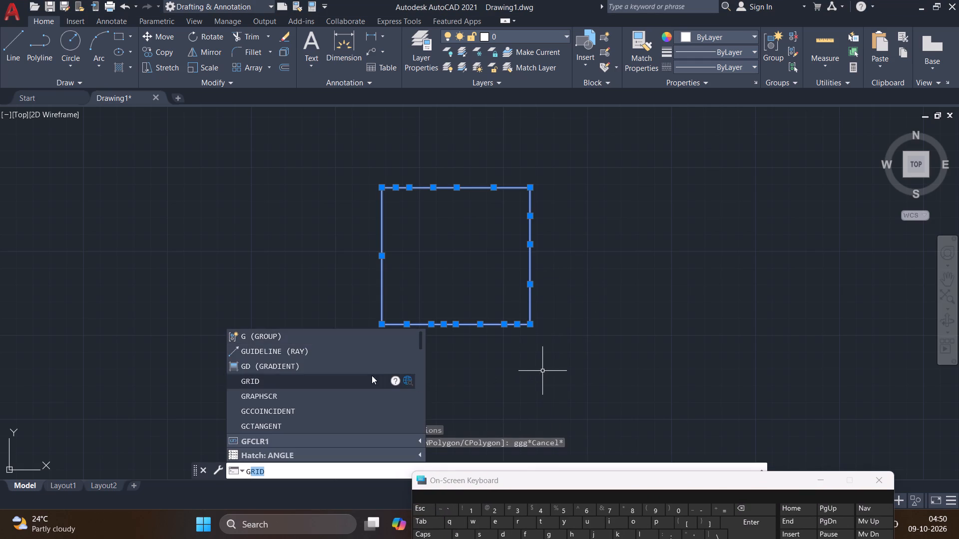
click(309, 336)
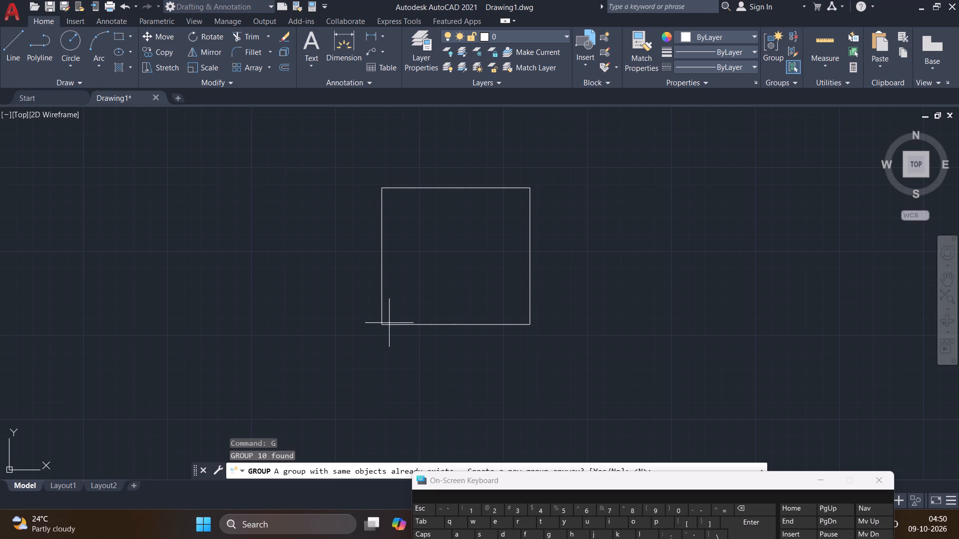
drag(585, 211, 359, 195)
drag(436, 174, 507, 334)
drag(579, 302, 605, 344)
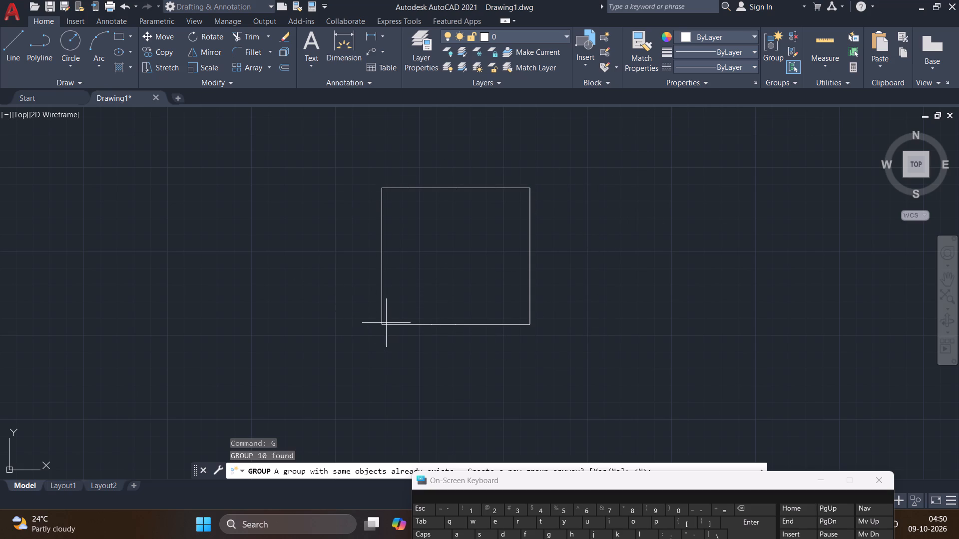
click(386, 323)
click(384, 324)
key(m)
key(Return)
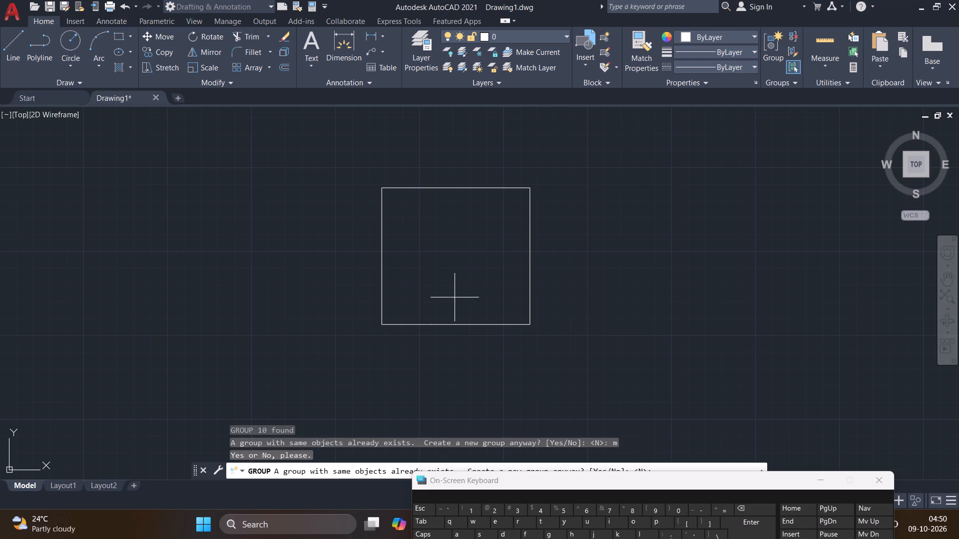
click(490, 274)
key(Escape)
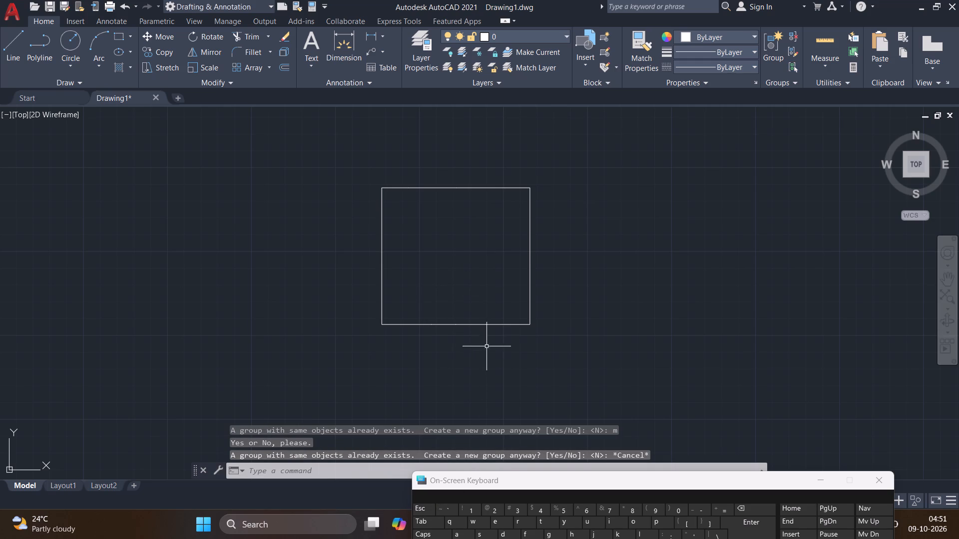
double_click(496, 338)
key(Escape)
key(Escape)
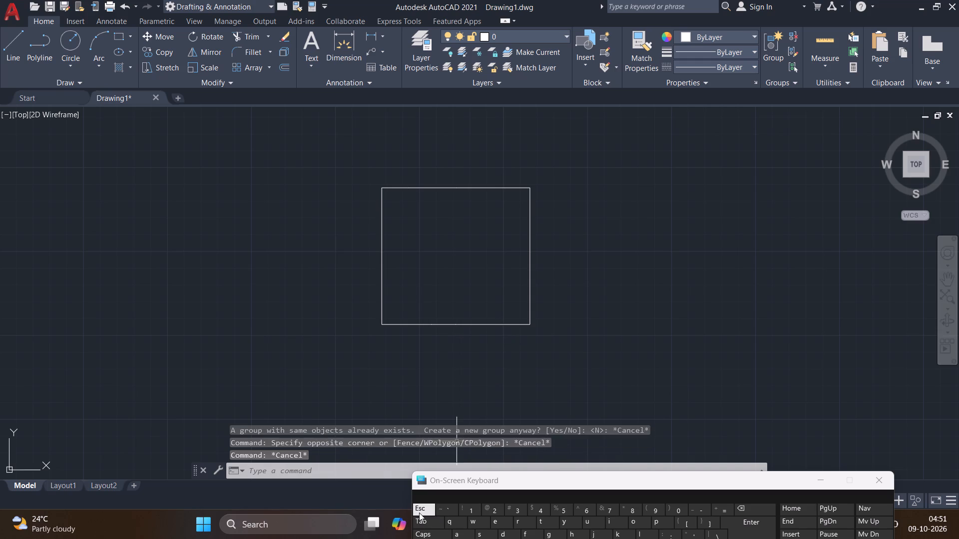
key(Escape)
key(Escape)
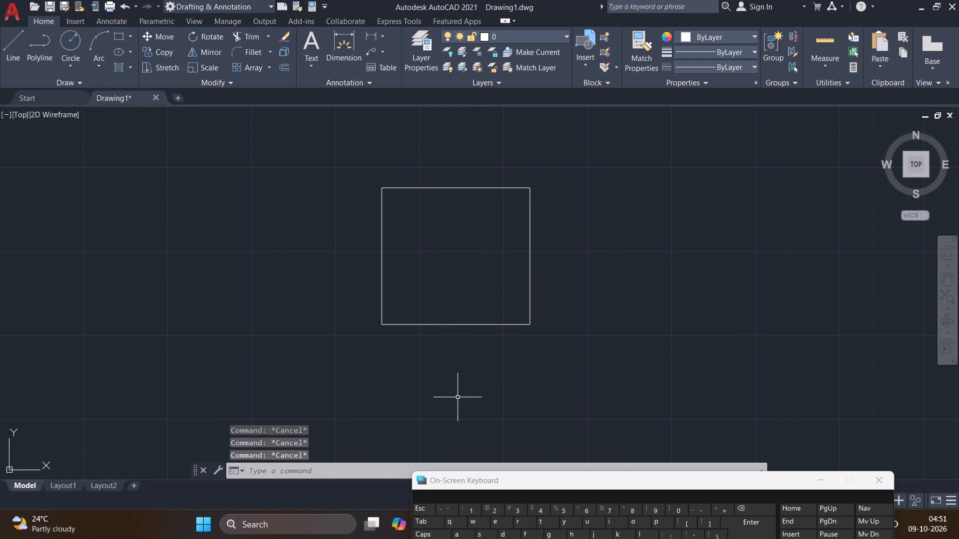
Run the Group command again and select the outer wall outline by its bottom wall as the objects to group.
key(g)
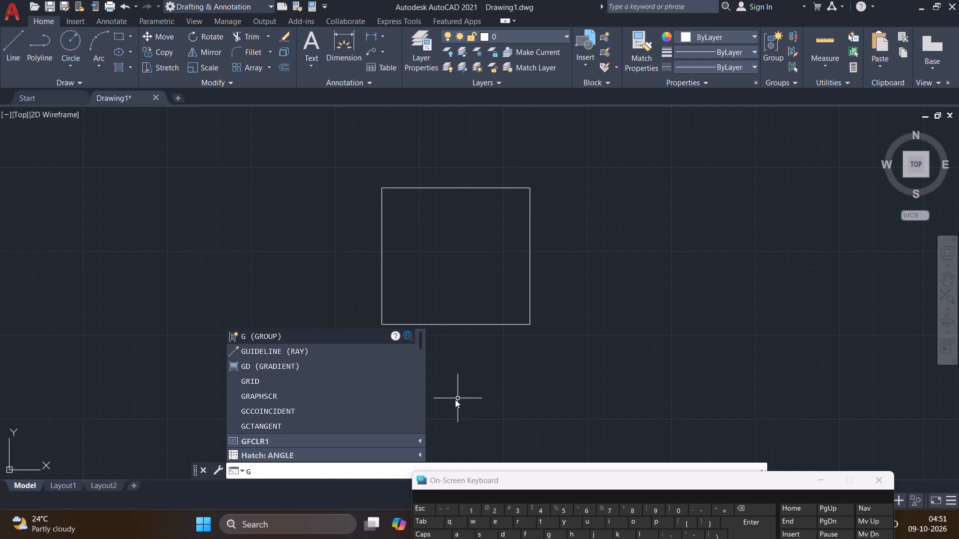
key(Return)
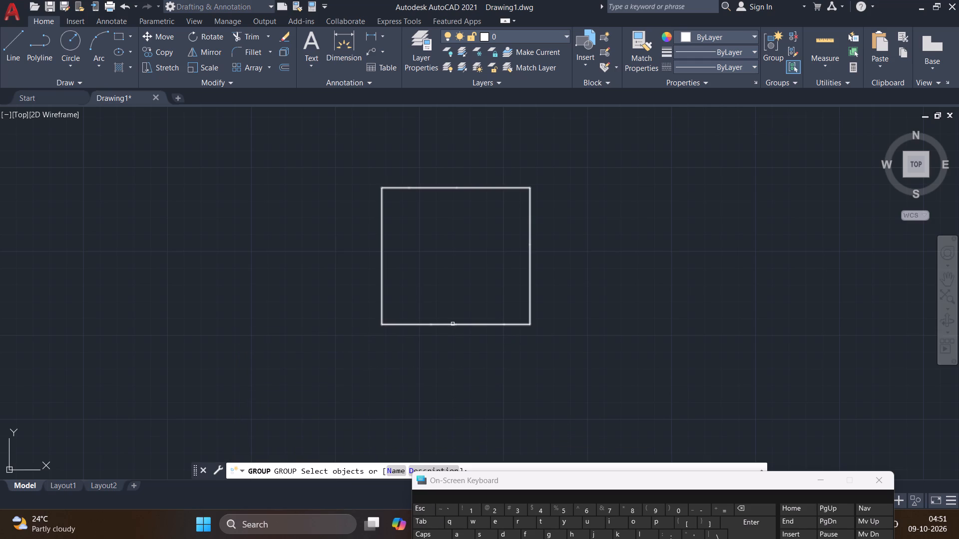
click(453, 324)
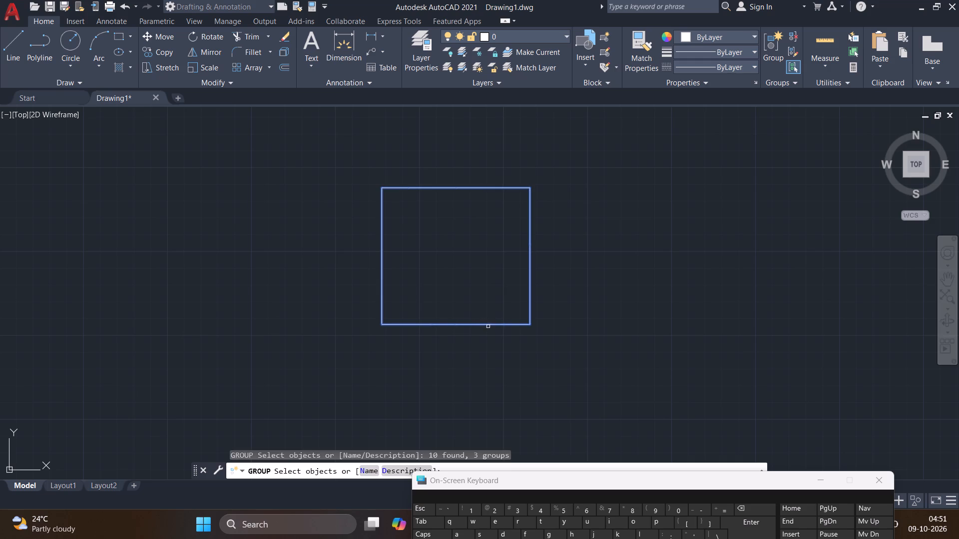
key(m)
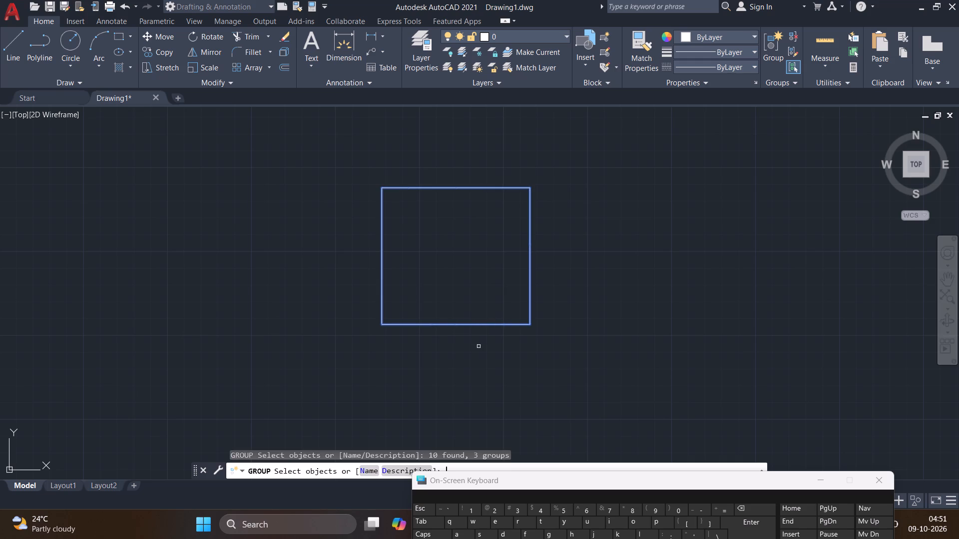
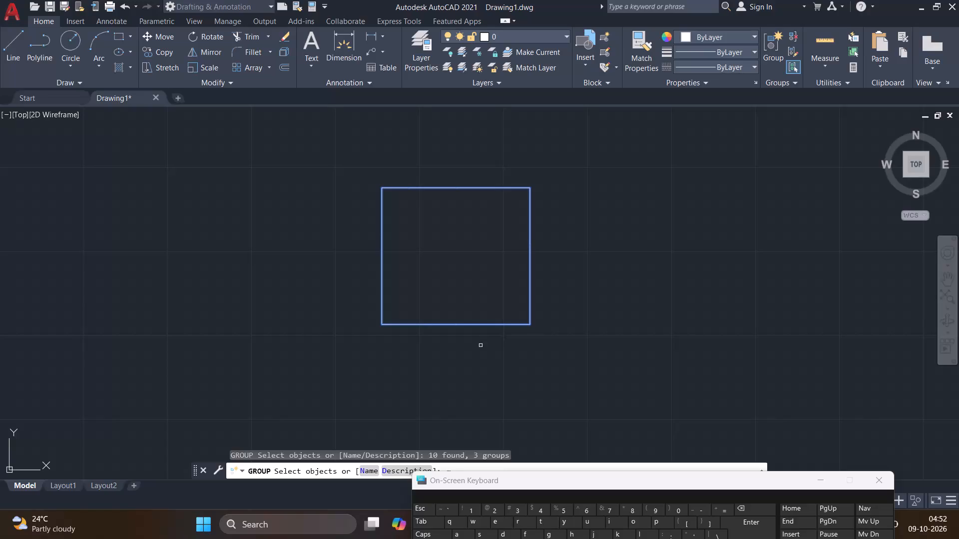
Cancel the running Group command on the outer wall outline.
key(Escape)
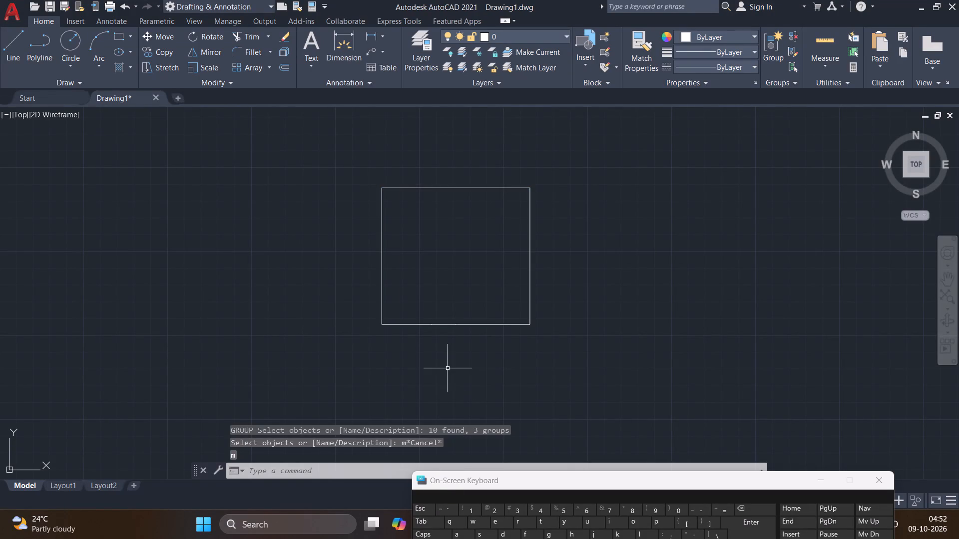
Start the Move command with the left wall line of the outer wall outline as the only picked object.
key(m)
key(Return)
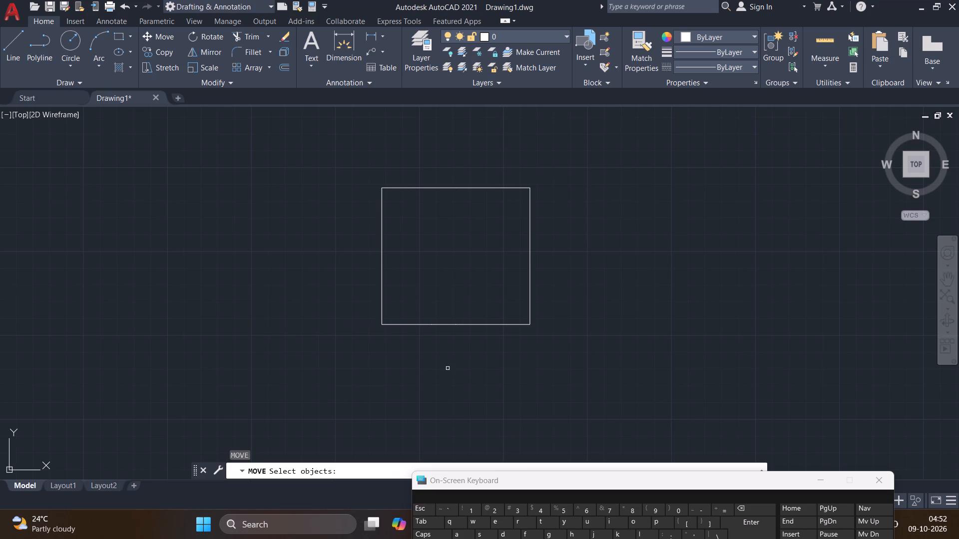
click(382, 275)
right_click(331, 287)
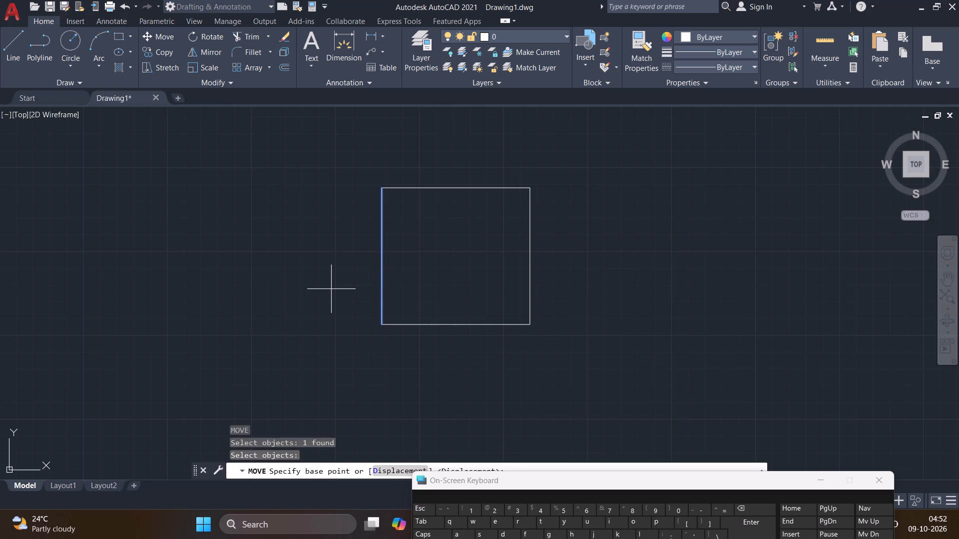
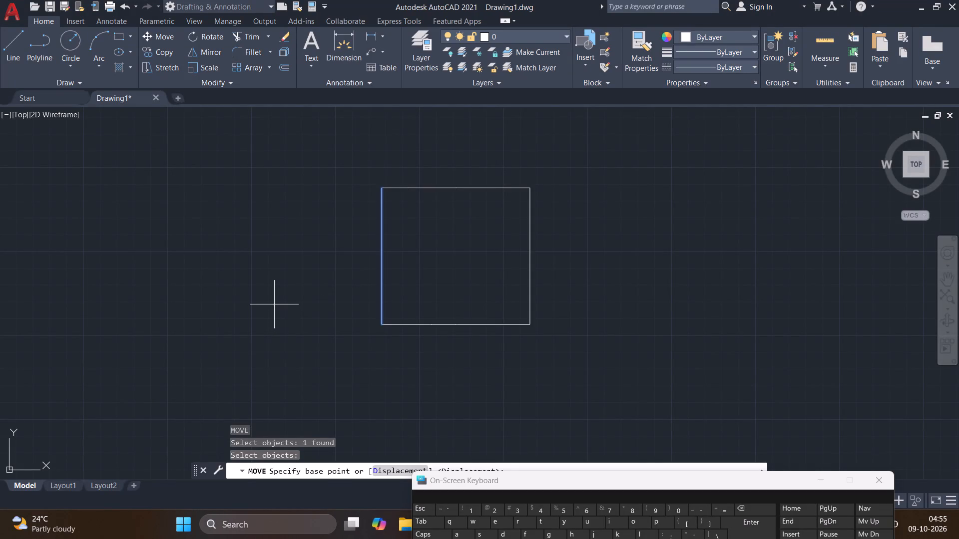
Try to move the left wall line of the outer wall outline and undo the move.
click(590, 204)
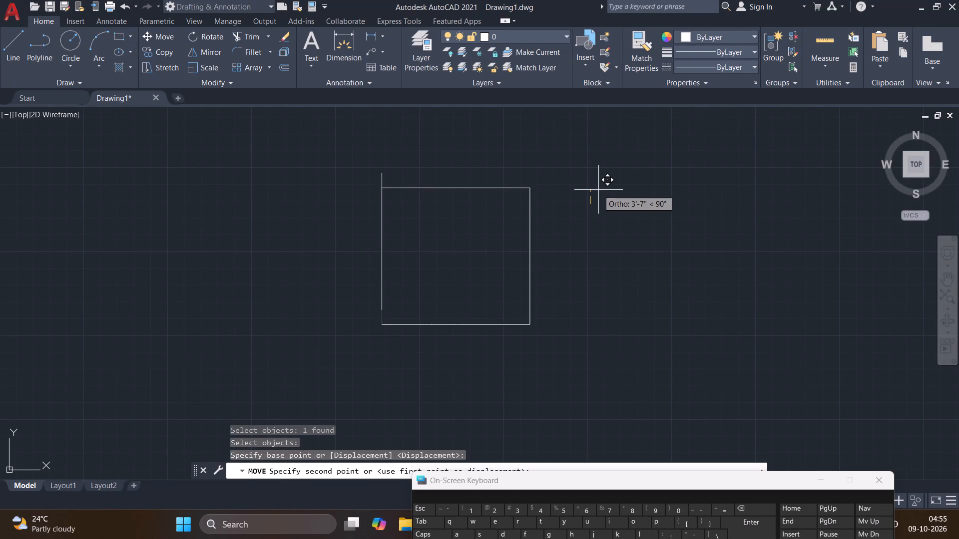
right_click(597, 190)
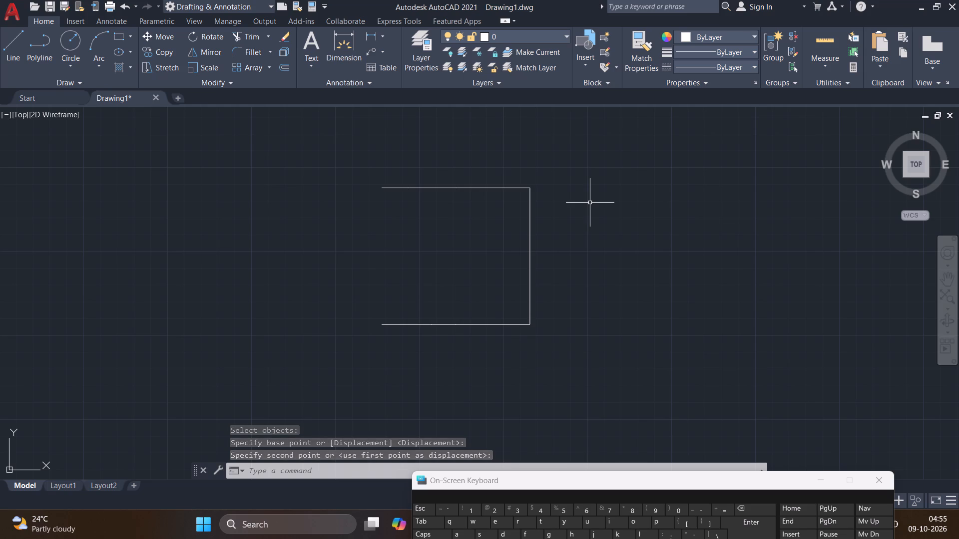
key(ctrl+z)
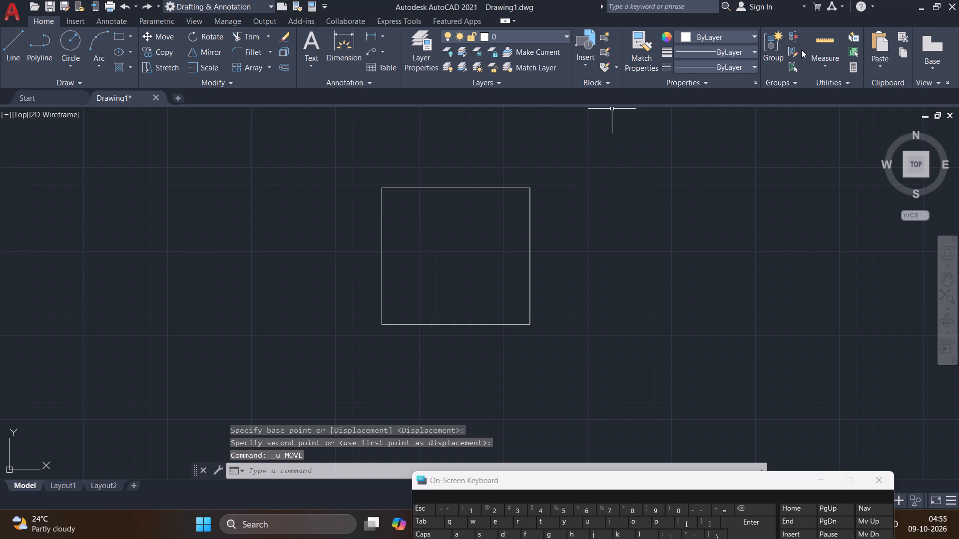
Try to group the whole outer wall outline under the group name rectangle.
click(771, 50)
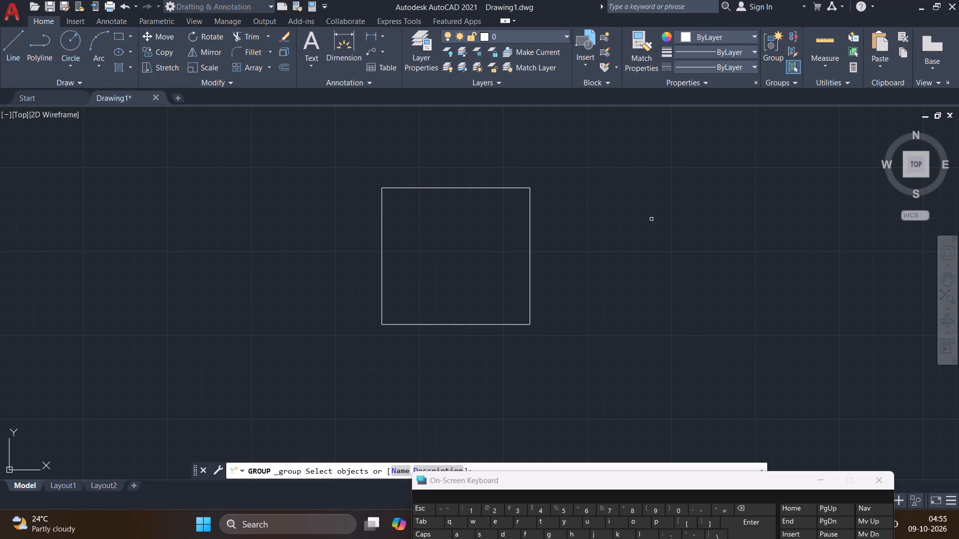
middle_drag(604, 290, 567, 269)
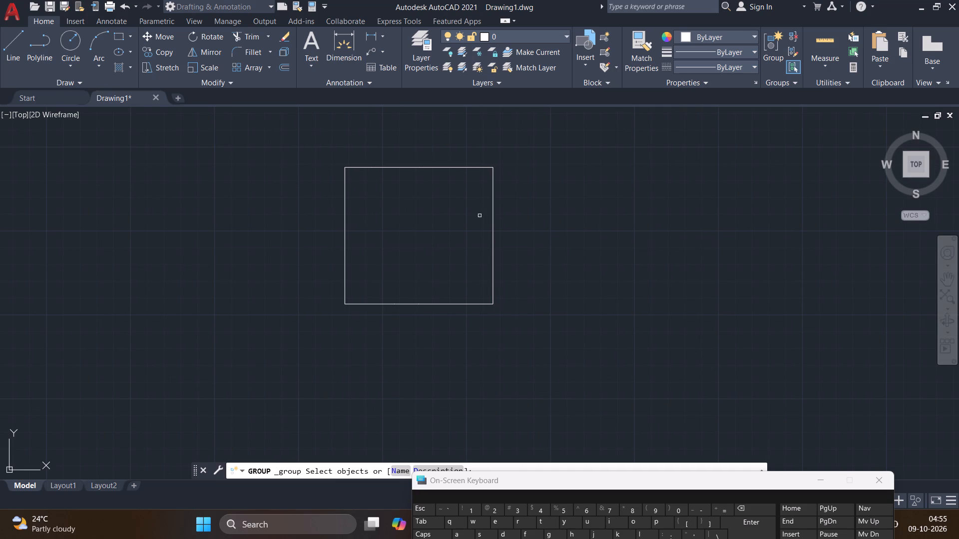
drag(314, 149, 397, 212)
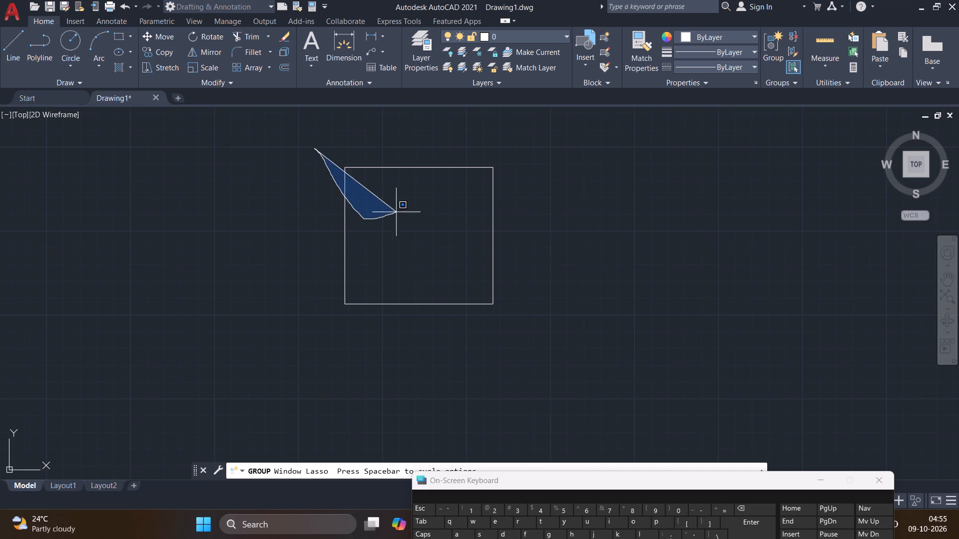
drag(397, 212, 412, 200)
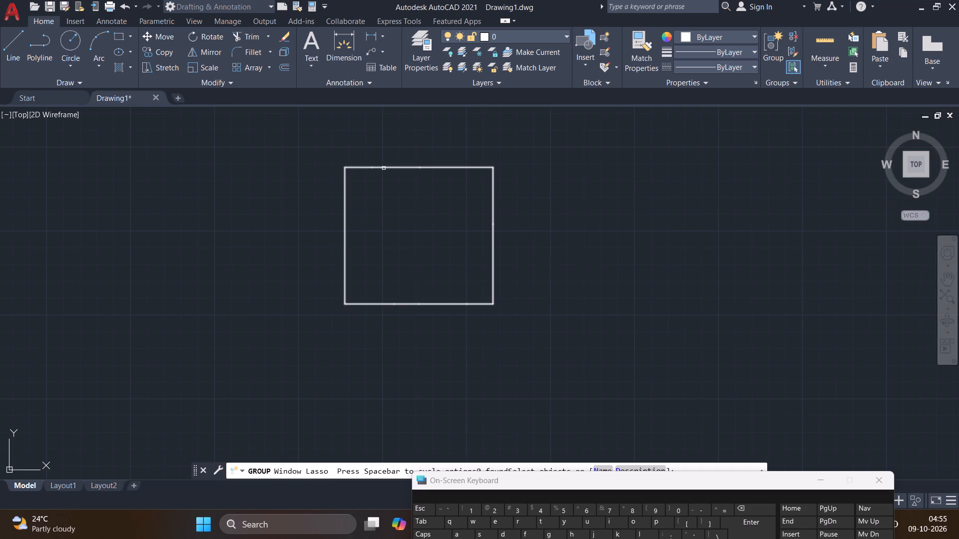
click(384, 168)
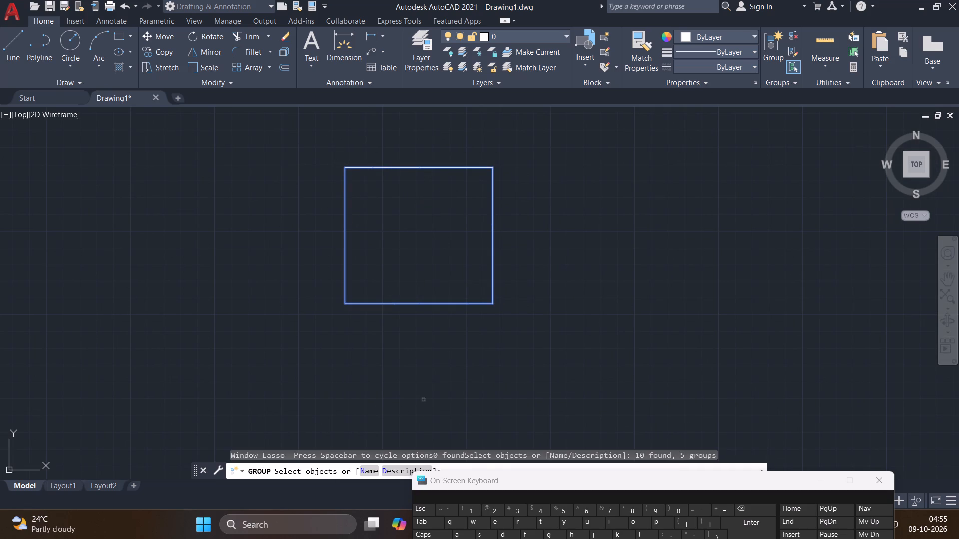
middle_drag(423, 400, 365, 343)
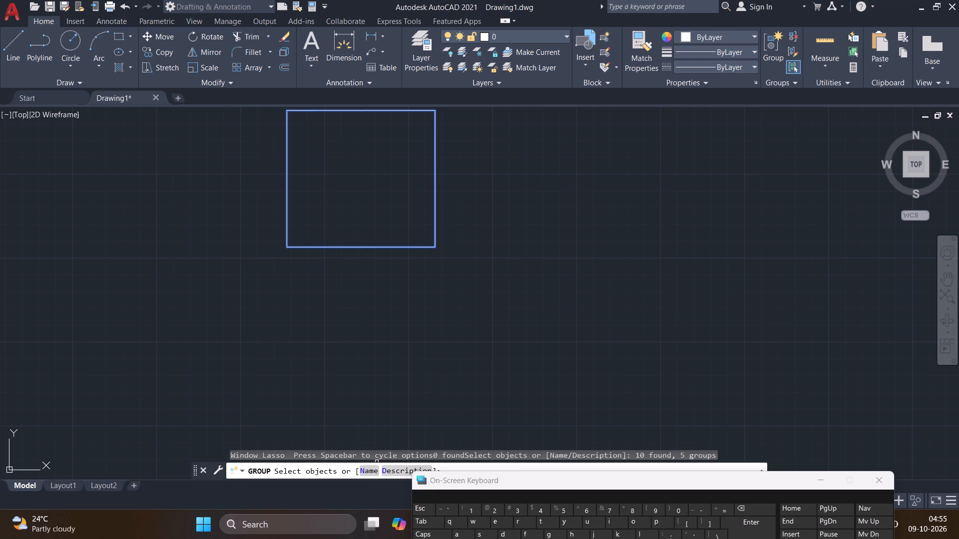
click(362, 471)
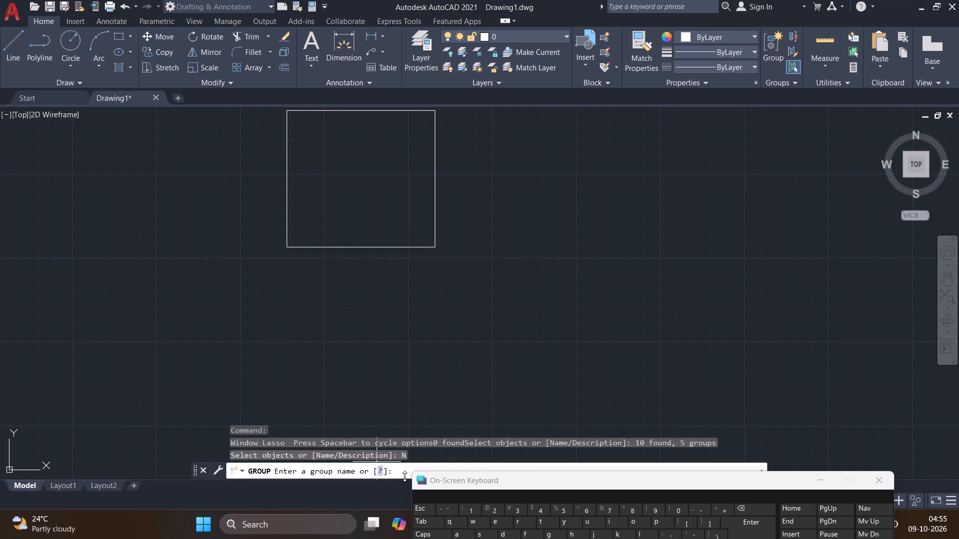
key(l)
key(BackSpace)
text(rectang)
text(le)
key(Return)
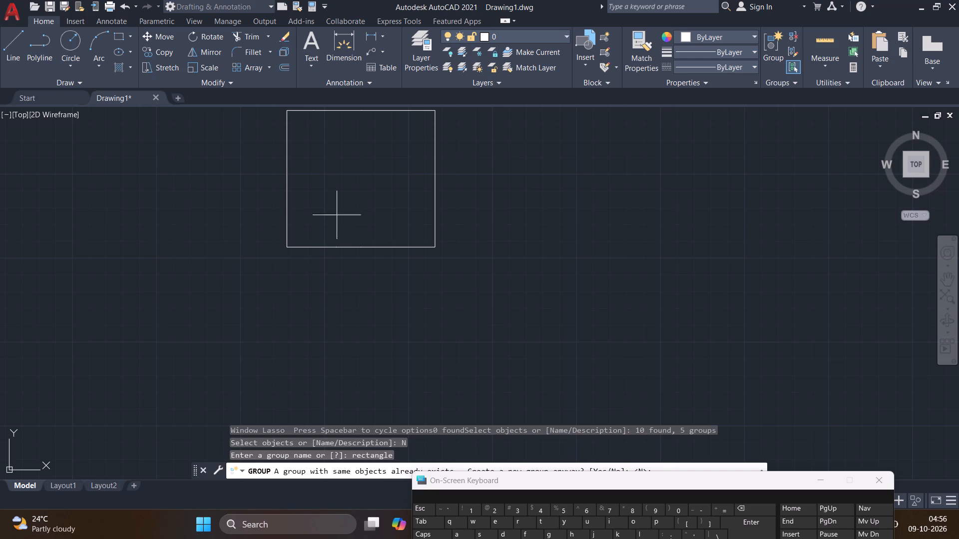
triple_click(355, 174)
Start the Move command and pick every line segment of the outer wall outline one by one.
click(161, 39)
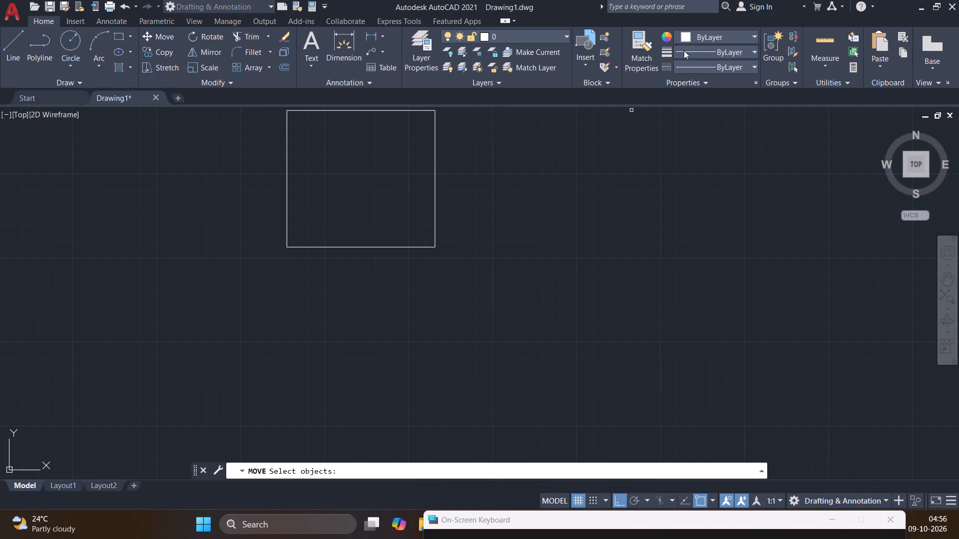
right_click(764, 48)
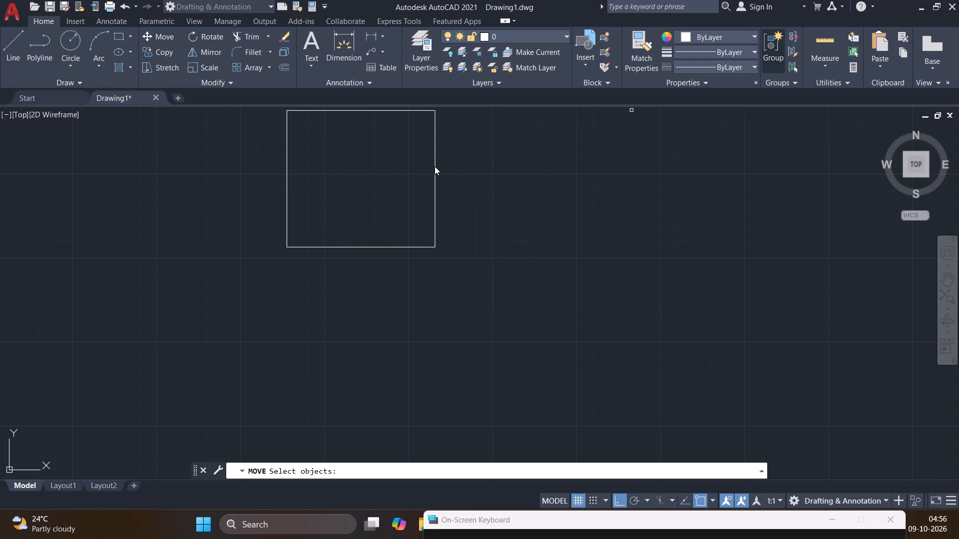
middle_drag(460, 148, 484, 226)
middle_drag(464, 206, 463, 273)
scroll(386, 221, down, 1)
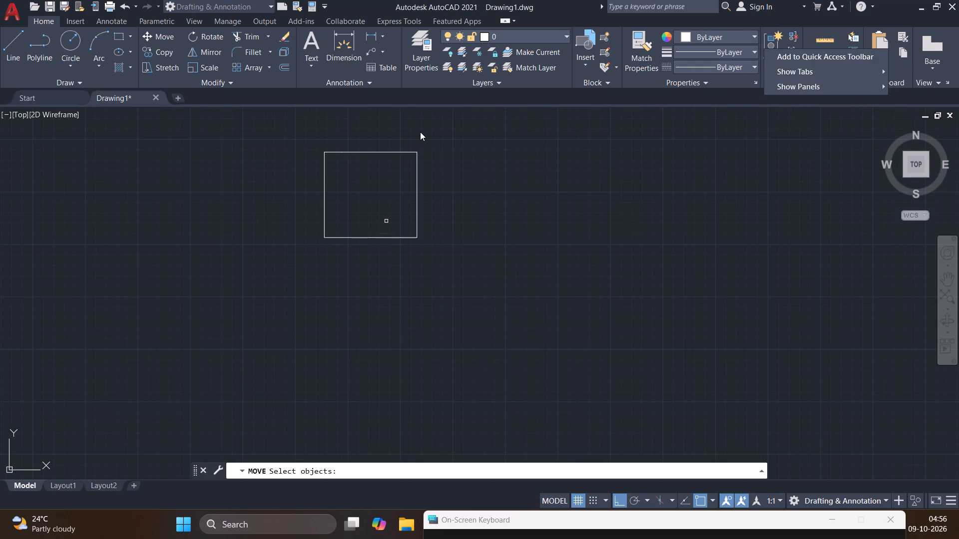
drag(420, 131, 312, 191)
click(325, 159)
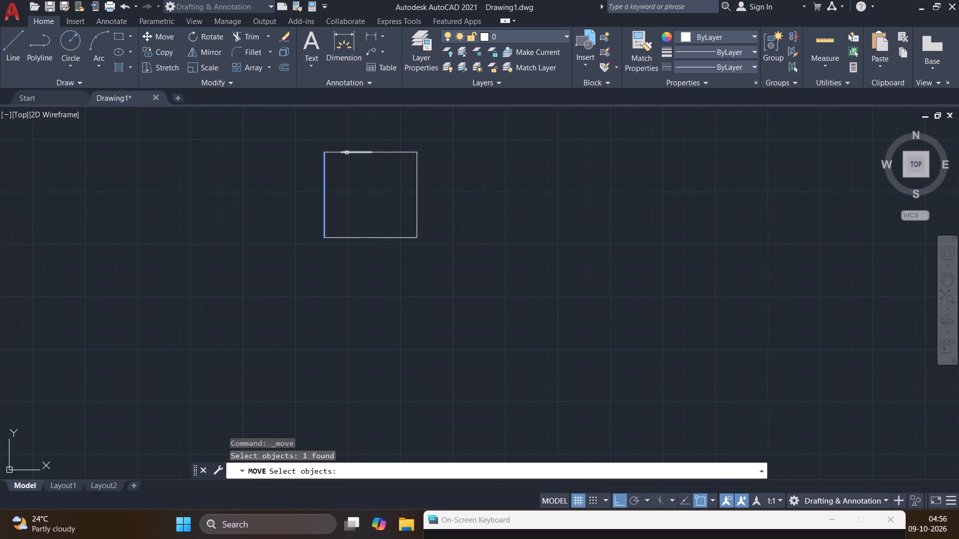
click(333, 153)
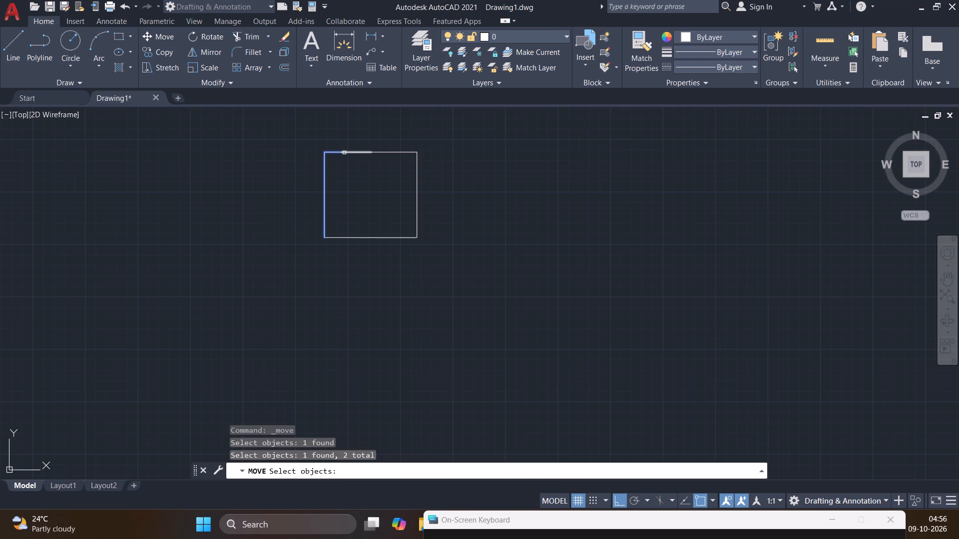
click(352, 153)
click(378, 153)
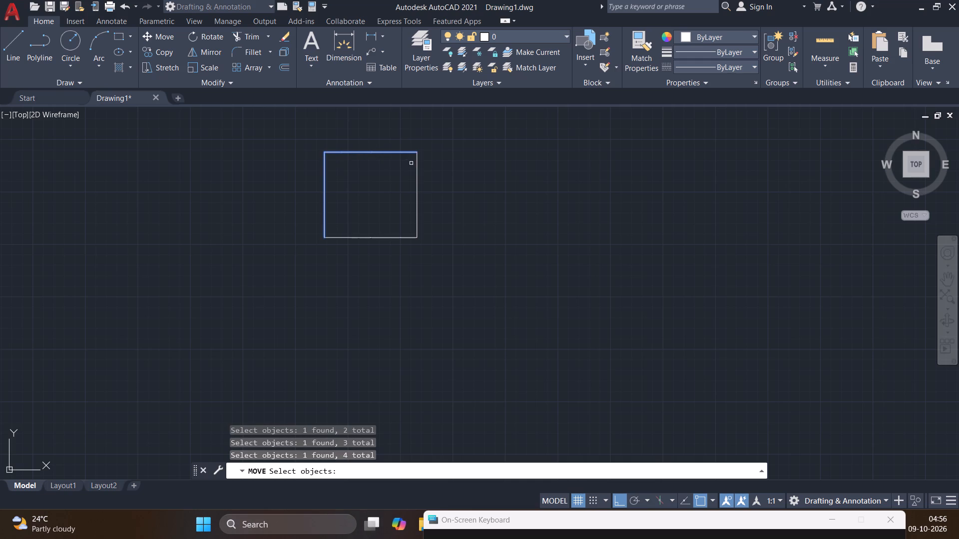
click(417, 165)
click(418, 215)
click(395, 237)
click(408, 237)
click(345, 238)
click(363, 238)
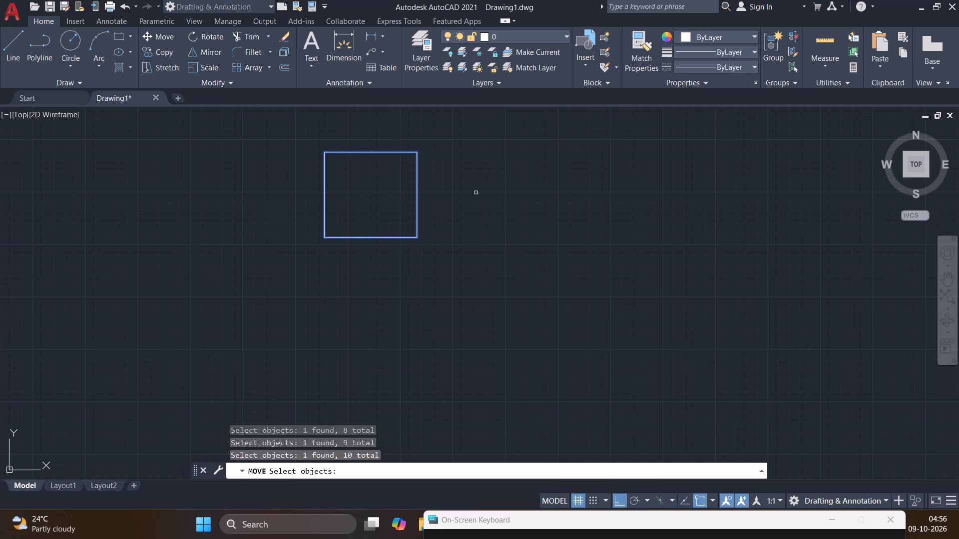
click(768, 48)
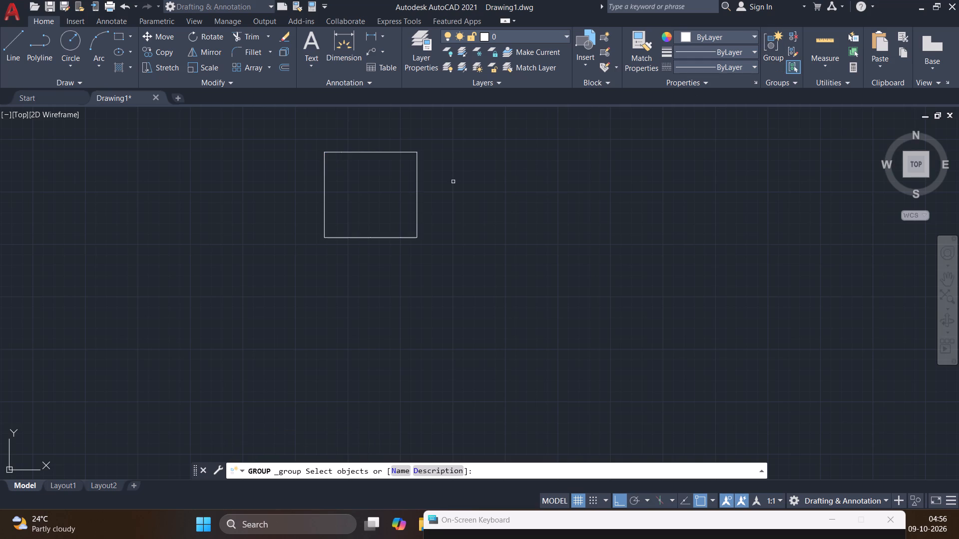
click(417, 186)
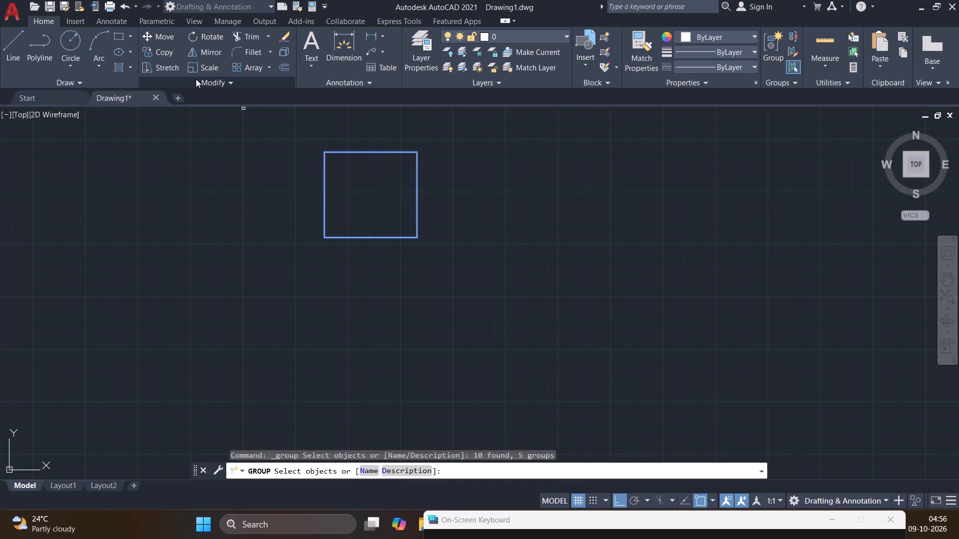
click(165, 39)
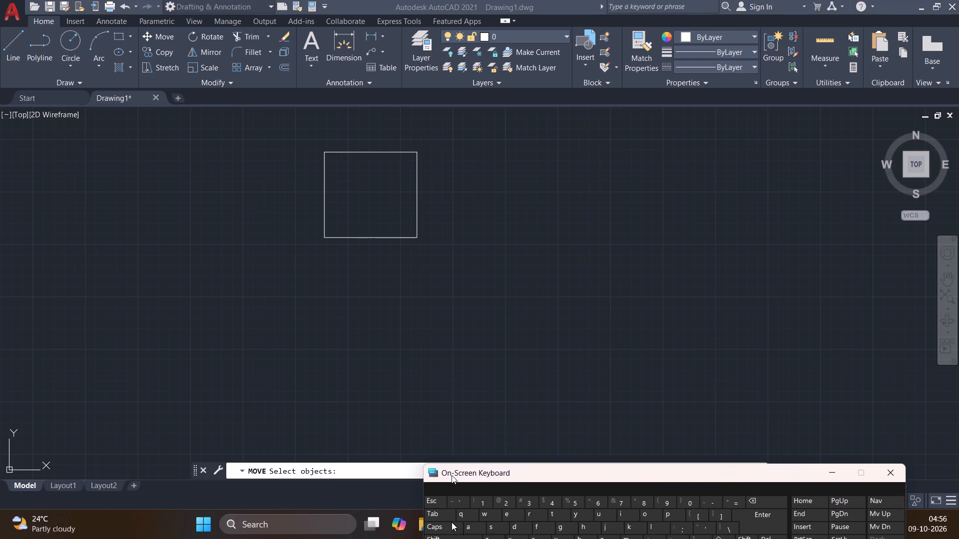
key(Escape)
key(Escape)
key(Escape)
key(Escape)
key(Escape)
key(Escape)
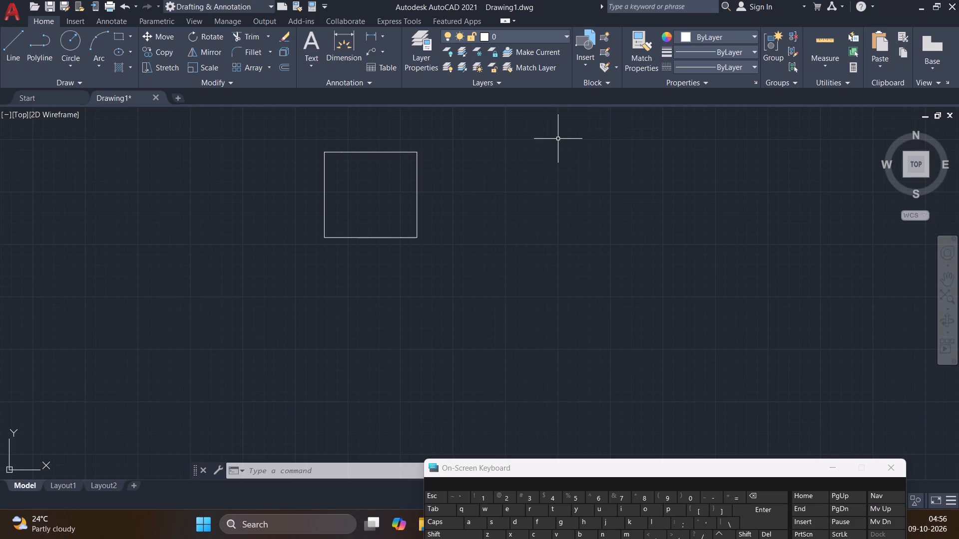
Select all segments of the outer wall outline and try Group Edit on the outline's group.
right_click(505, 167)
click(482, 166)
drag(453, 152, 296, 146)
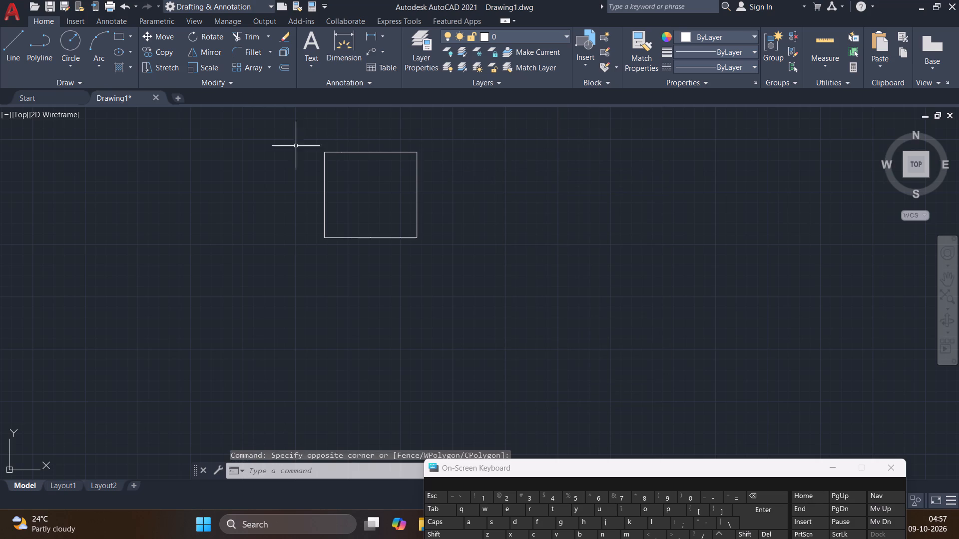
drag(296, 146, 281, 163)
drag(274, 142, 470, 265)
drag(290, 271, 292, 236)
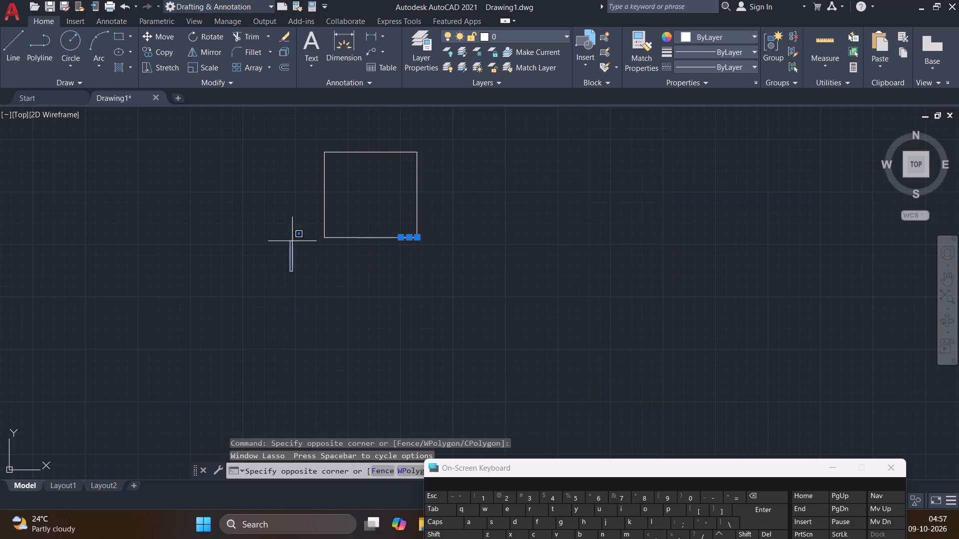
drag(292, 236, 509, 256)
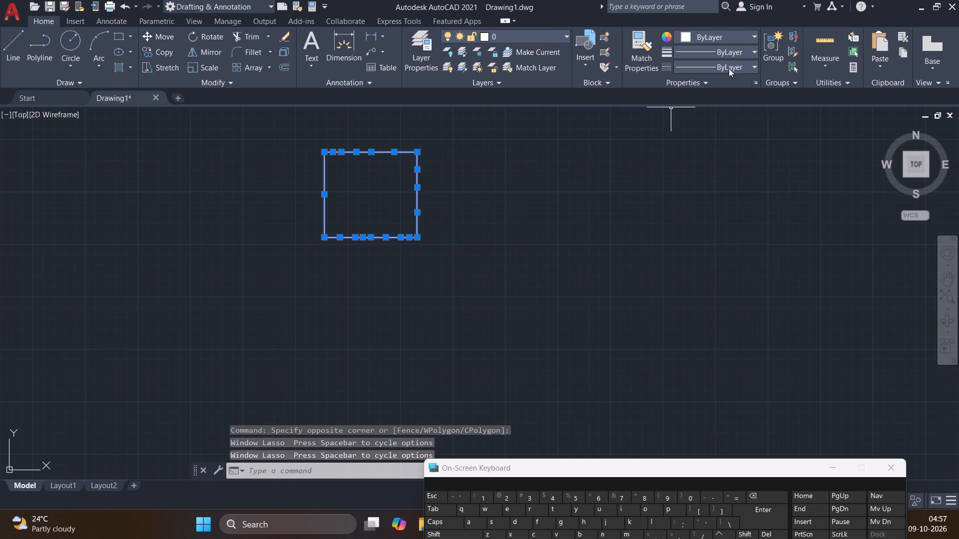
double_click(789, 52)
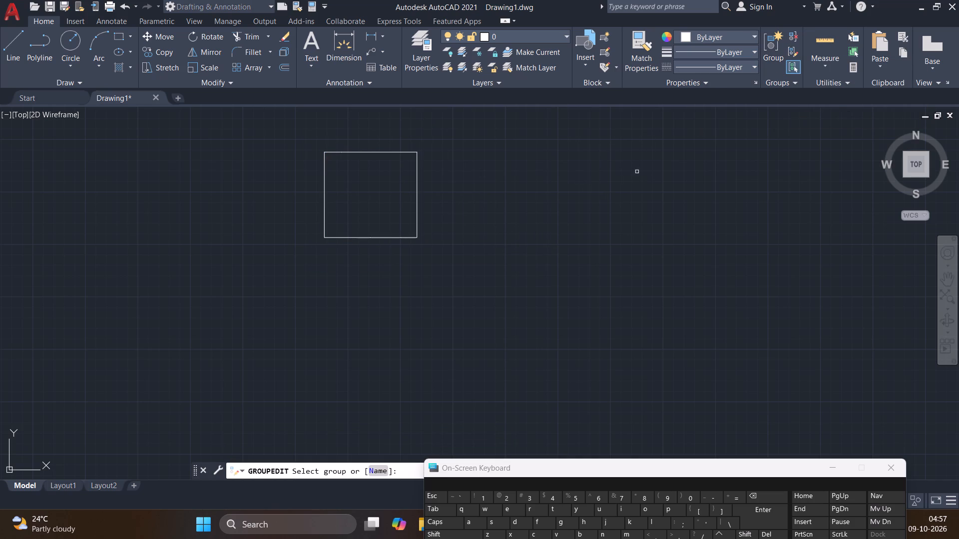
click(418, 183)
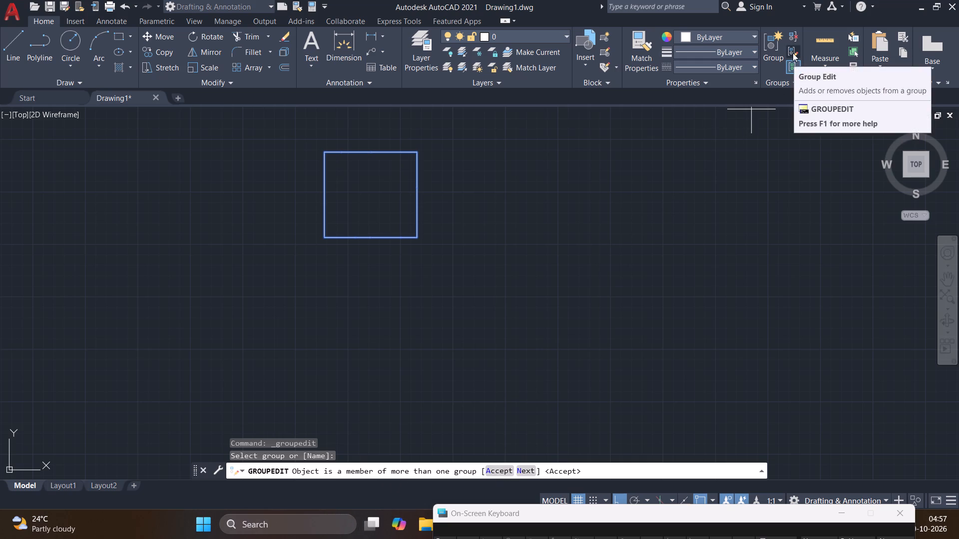
Ungroup the first group offered for the outer wall outline, picking it by the right wall line.
click(791, 36)
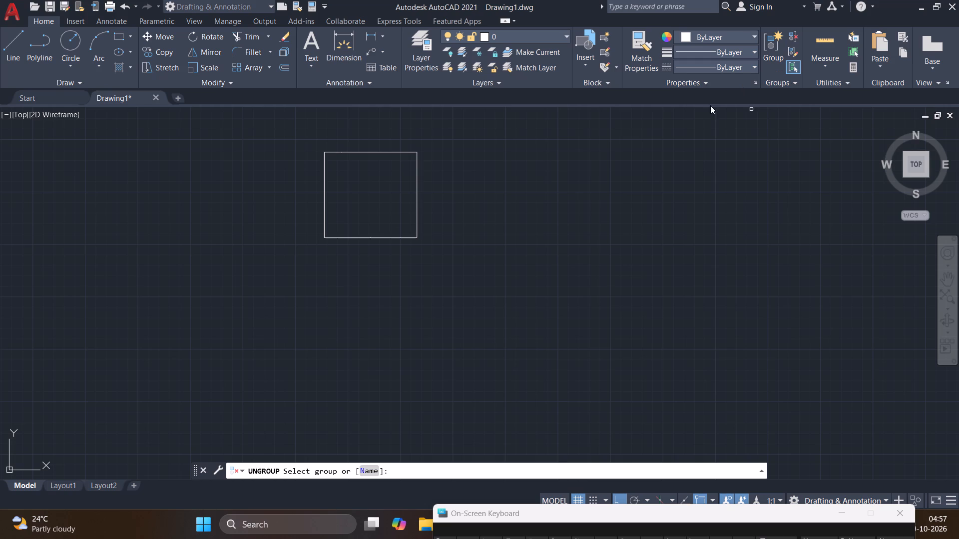
click(418, 186)
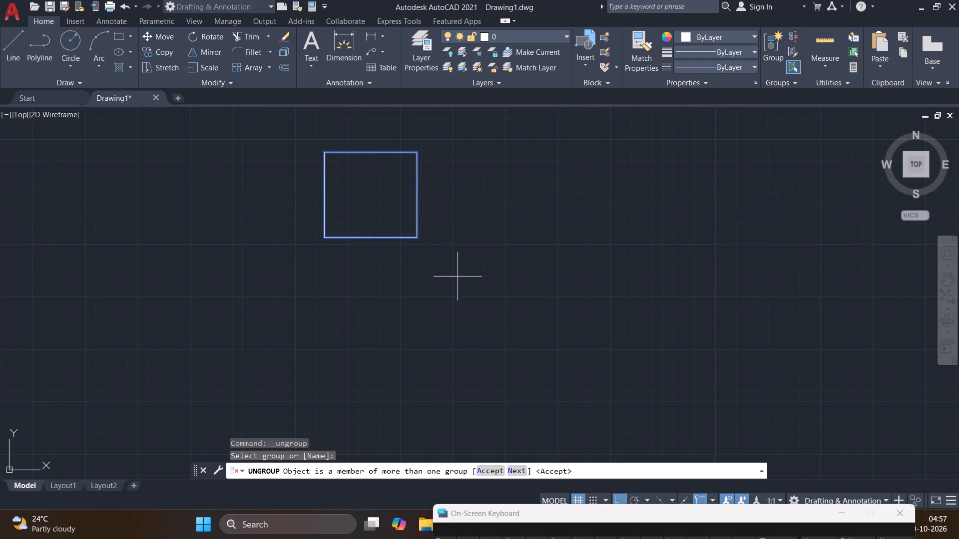
click(481, 470)
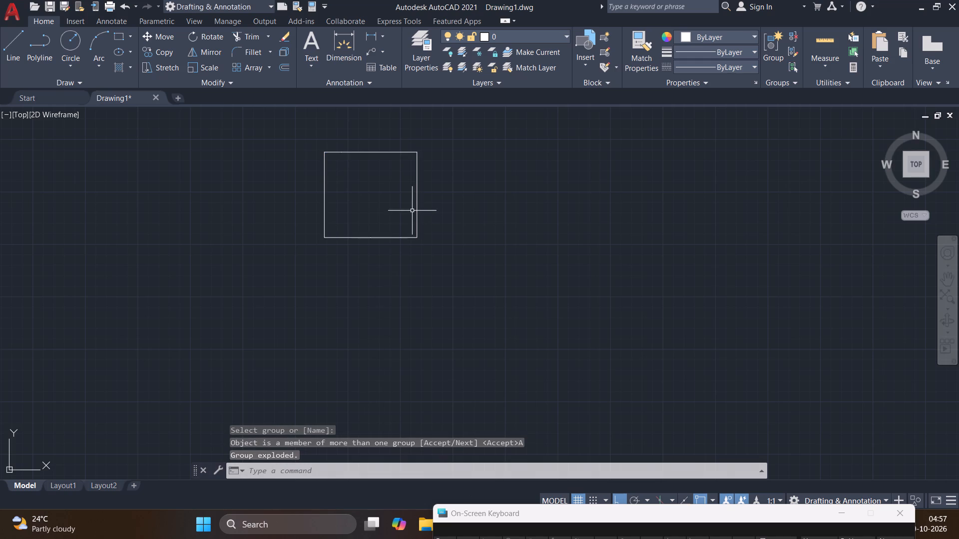
Select all segments of the outer wall outline and ungroup the first overlapping group offered.
drag(291, 144, 449, 282)
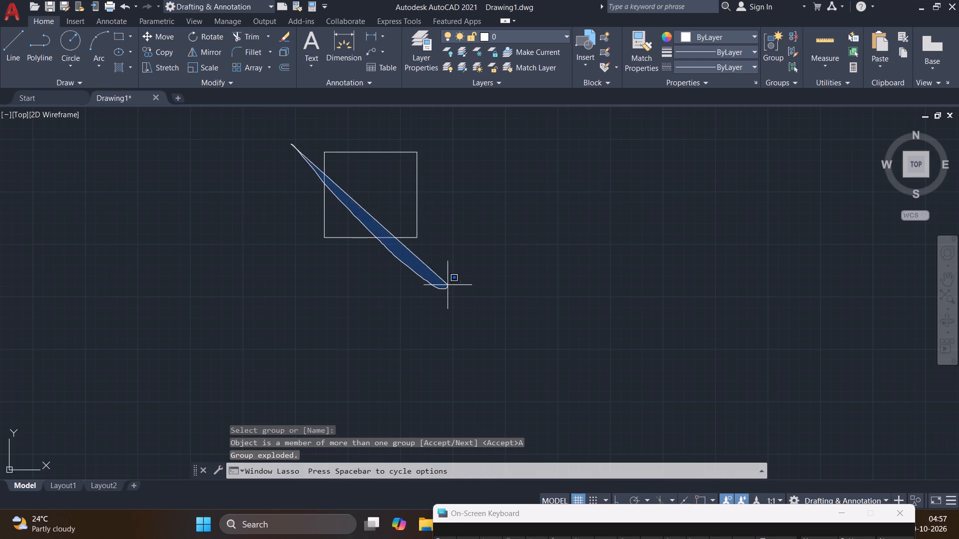
drag(449, 282, 479, 207)
drag(275, 258, 423, 169)
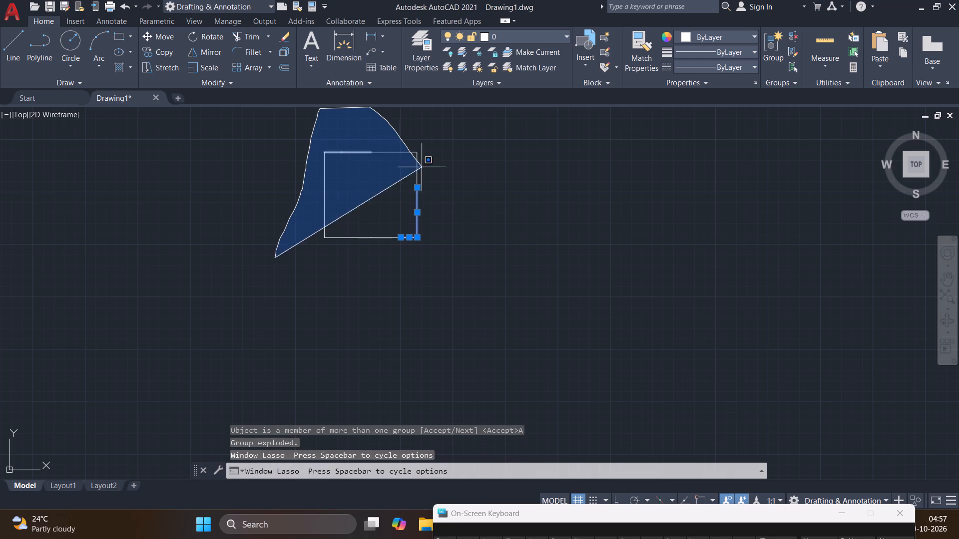
drag(423, 169, 509, 246)
drag(432, 113, 400, 199)
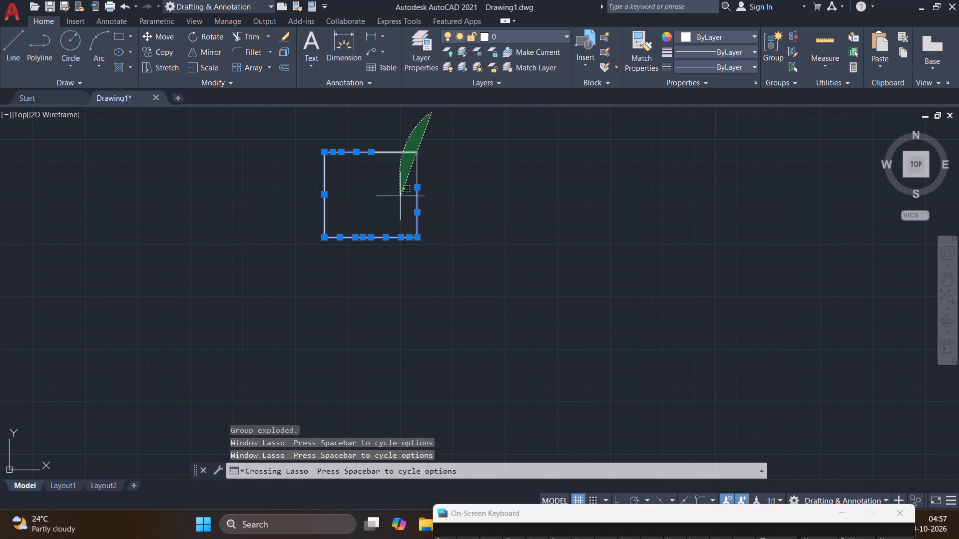
drag(400, 199, 456, 307)
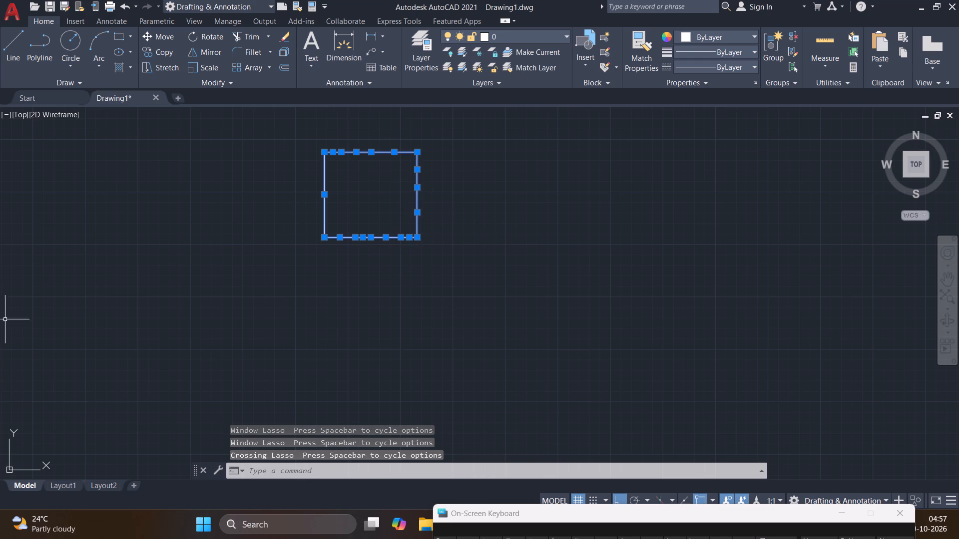
click(793, 39)
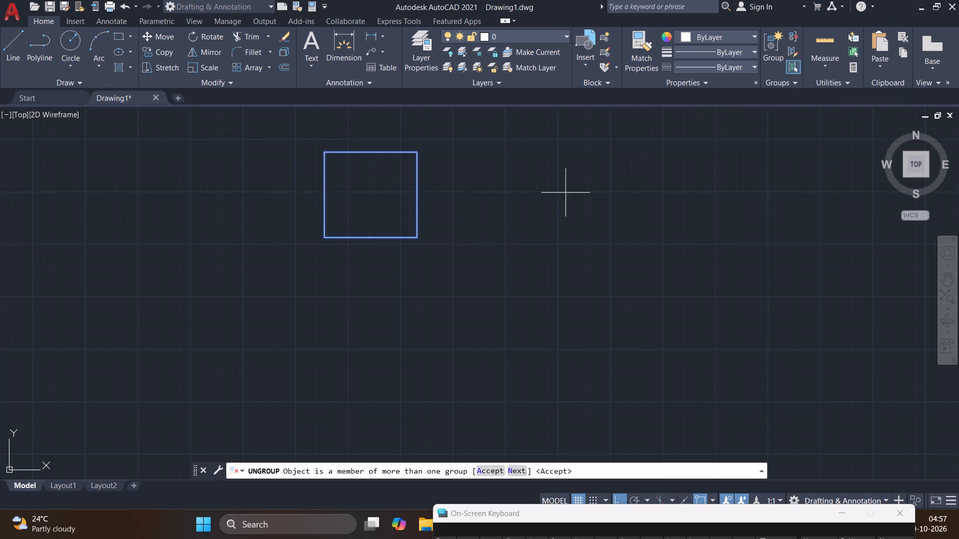
click(418, 180)
click(496, 471)
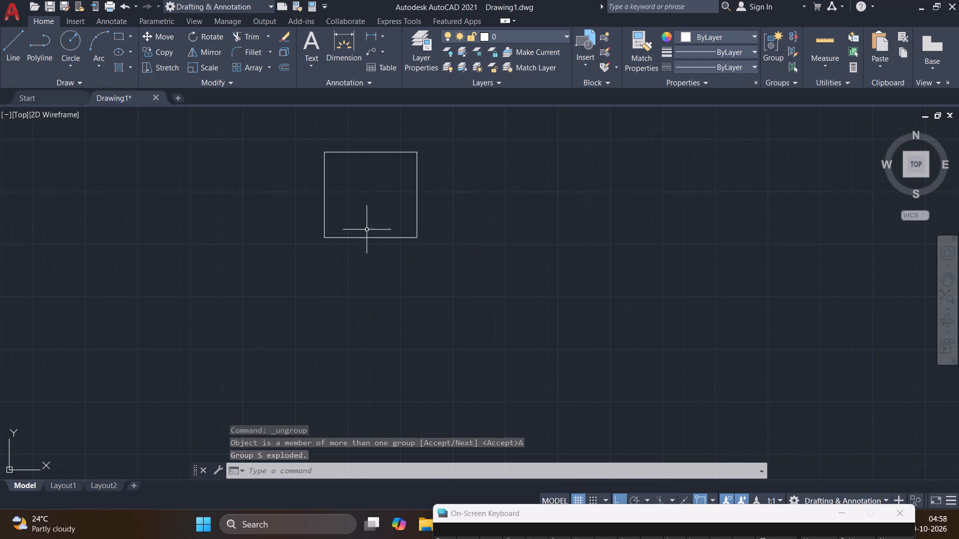
Reselect the entire outer wall outline and ungroup another of its overlapping groups, accepting the one offered.
drag(301, 134, 608, 253)
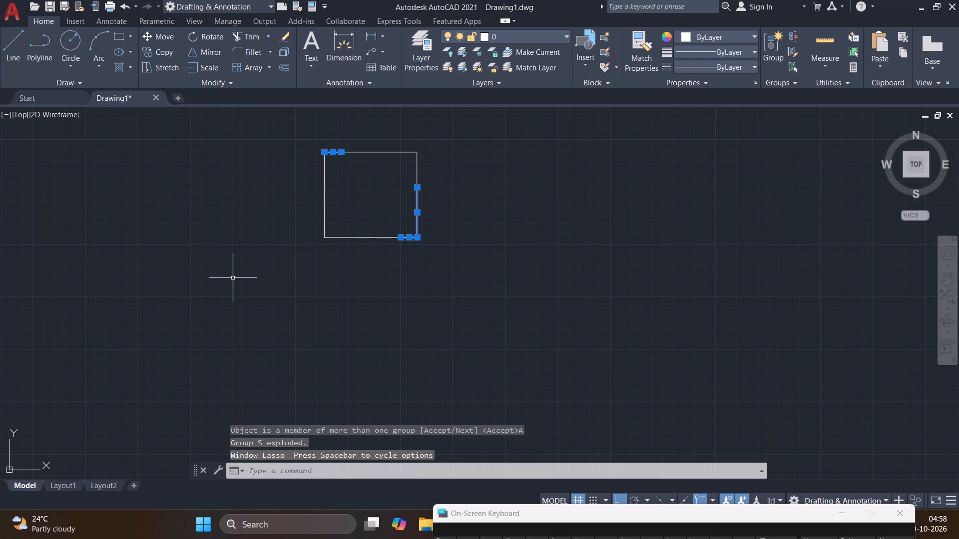
drag(233, 277, 574, 331)
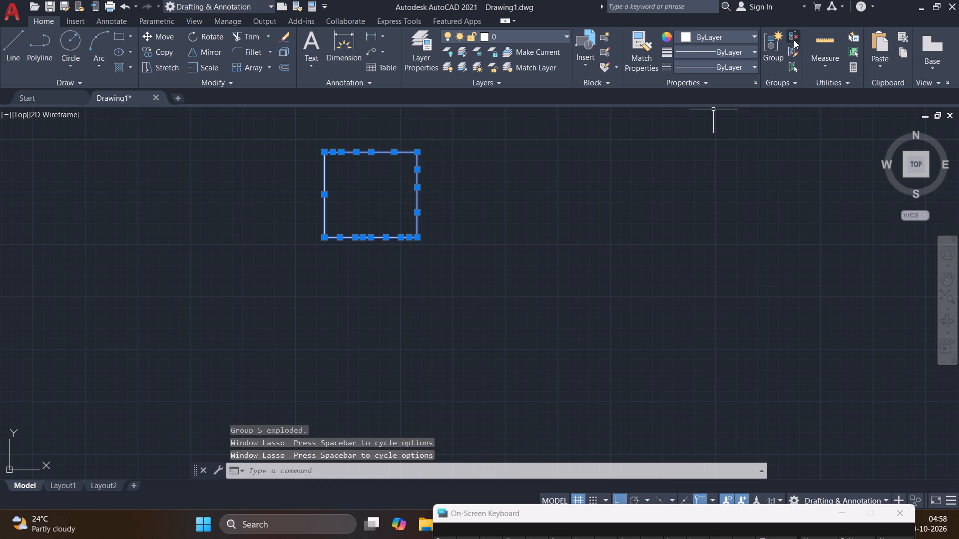
click(792, 37)
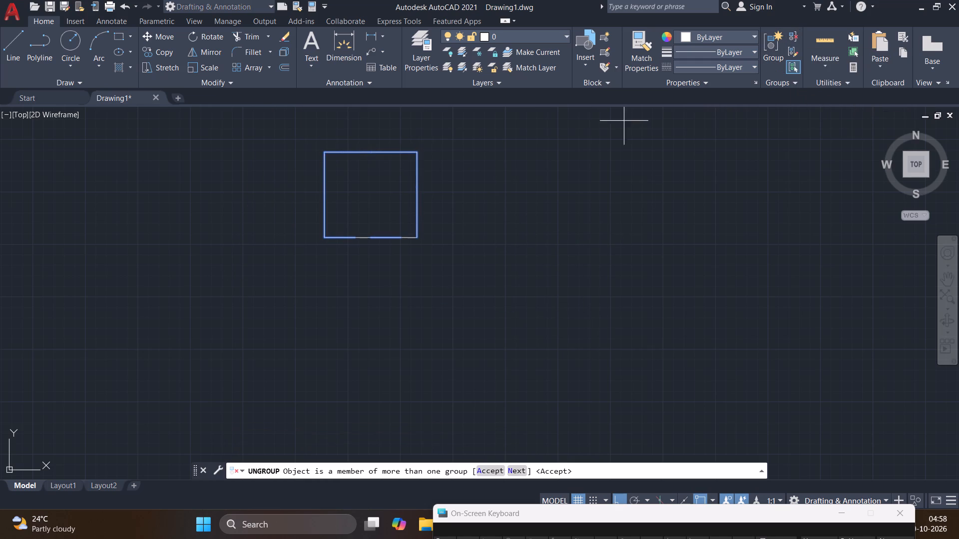
drag(244, 130, 468, 198)
click(468, 198)
click(408, 238)
click(486, 470)
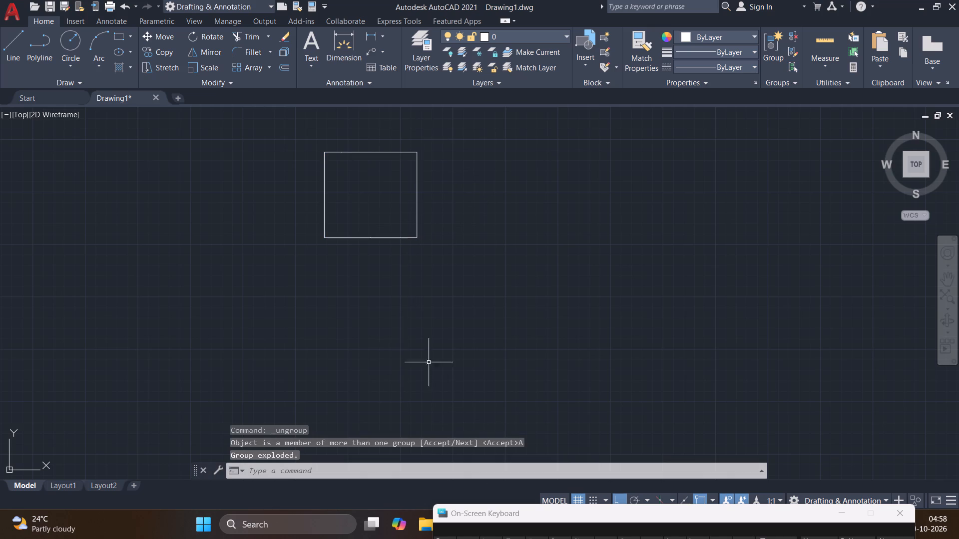
Enclose the whole outer wall outline in a selection and ungroup one more overlapping group.
drag(282, 132, 374, 348)
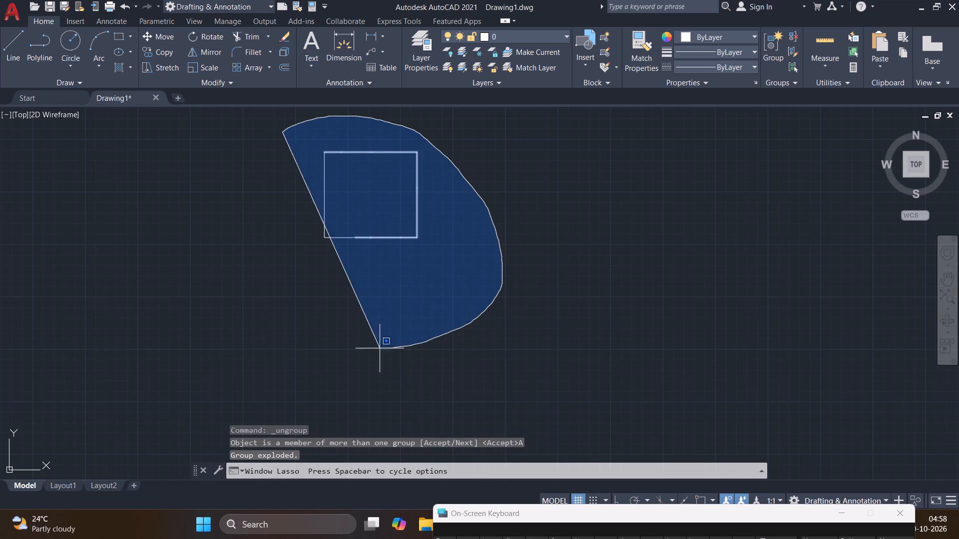
drag(374, 348, 311, 323)
click(793, 36)
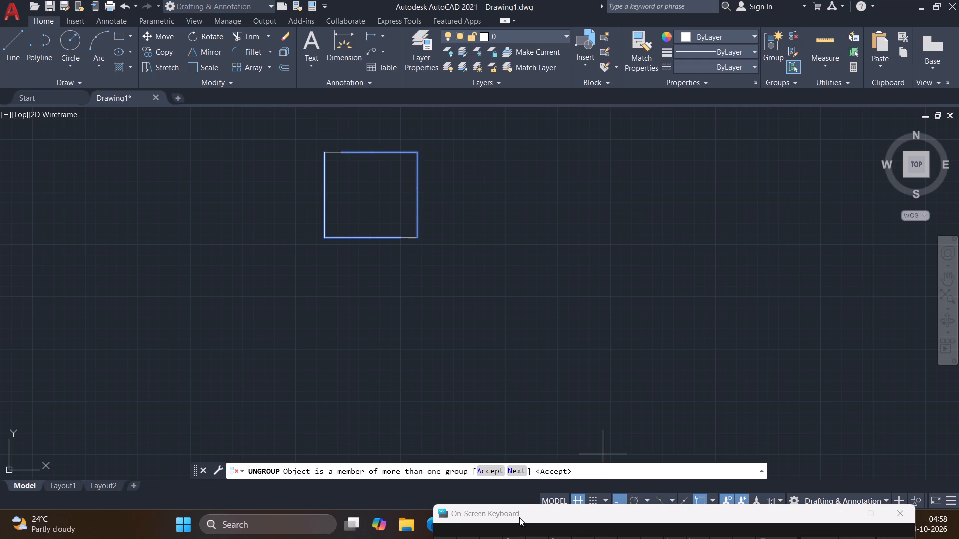
click(493, 470)
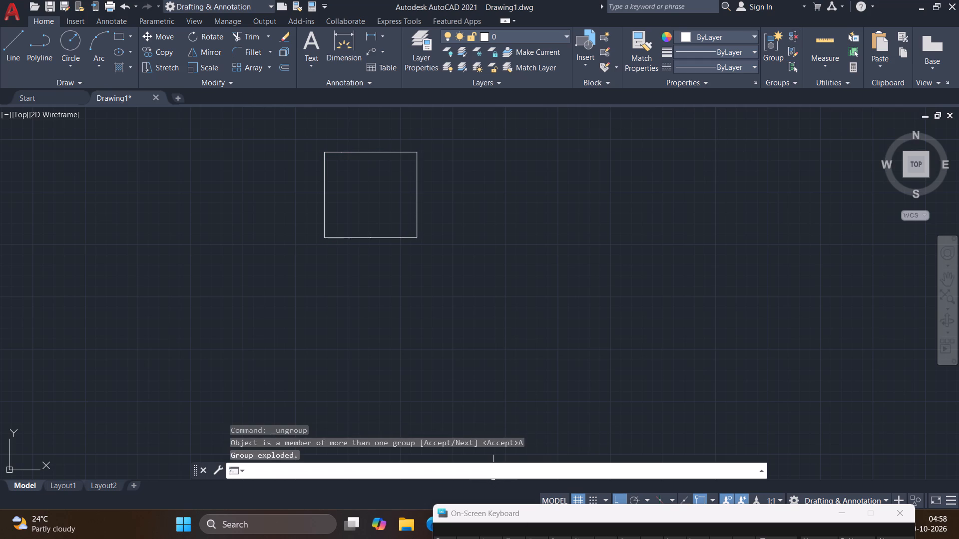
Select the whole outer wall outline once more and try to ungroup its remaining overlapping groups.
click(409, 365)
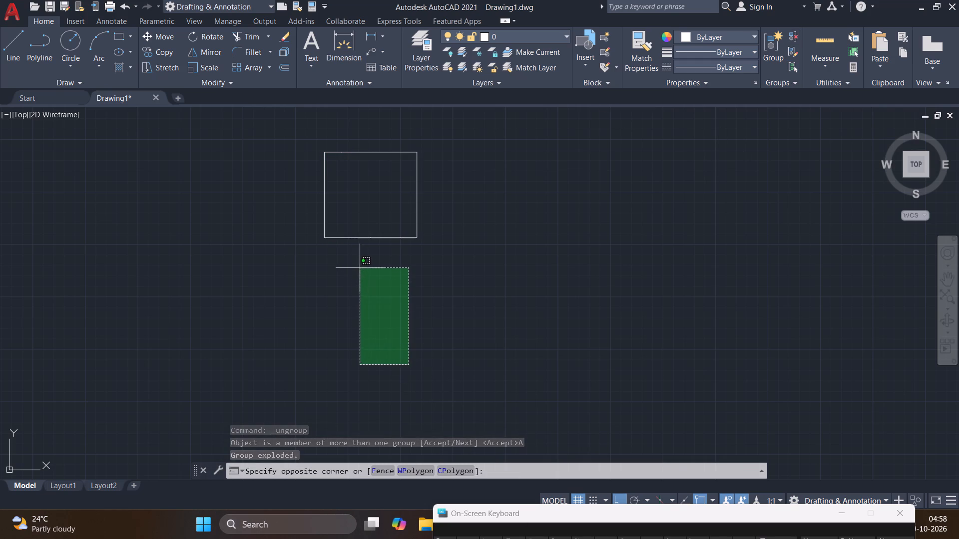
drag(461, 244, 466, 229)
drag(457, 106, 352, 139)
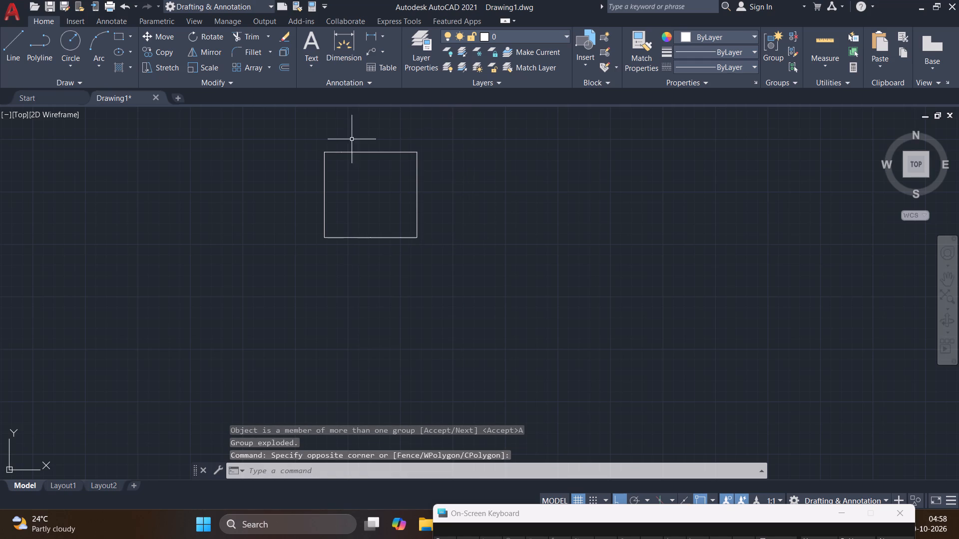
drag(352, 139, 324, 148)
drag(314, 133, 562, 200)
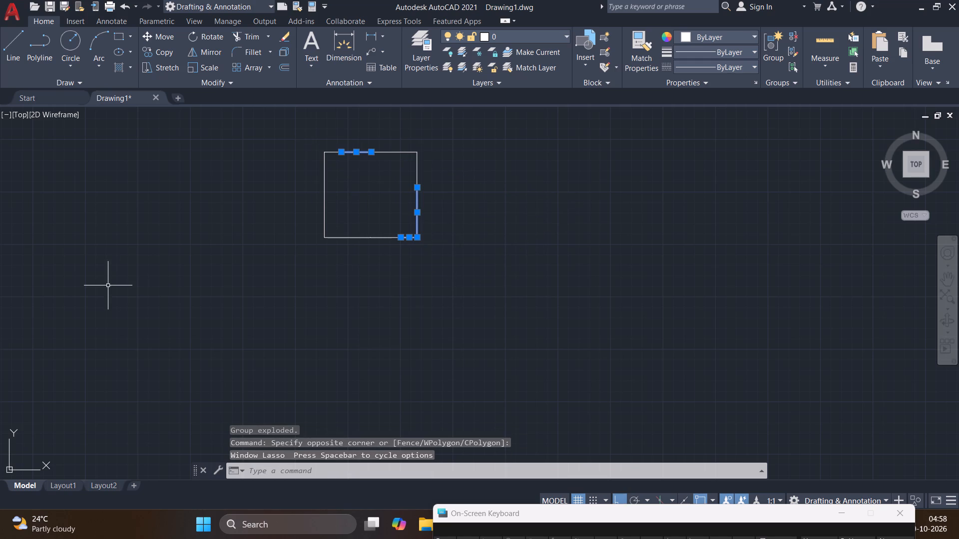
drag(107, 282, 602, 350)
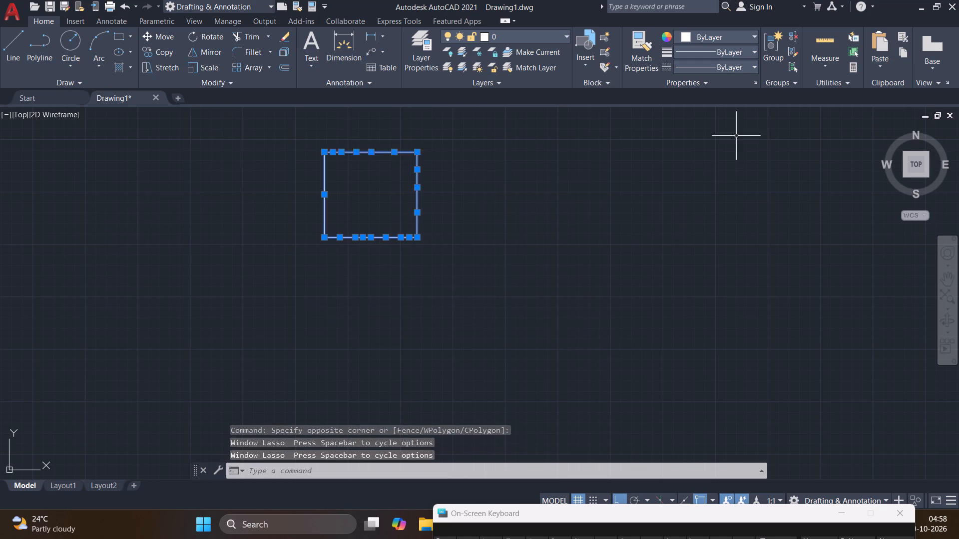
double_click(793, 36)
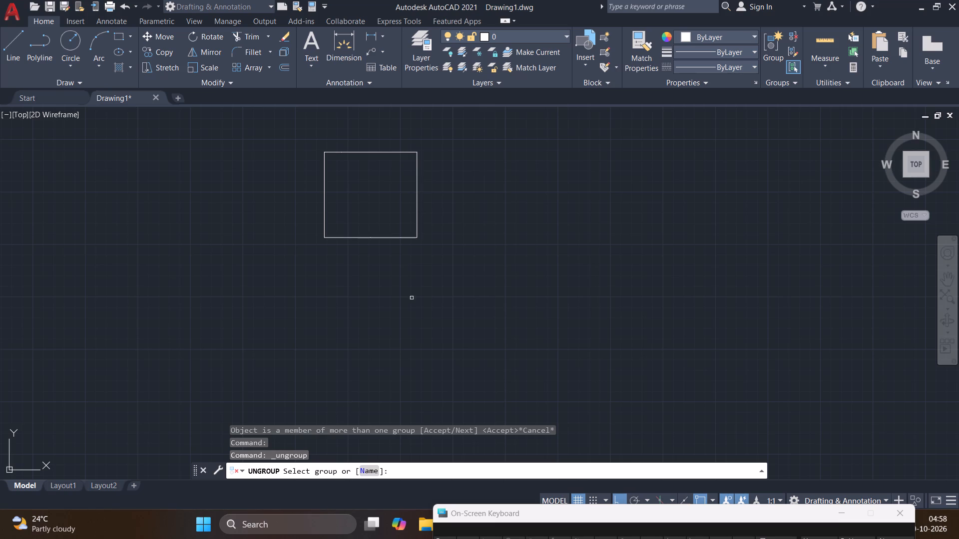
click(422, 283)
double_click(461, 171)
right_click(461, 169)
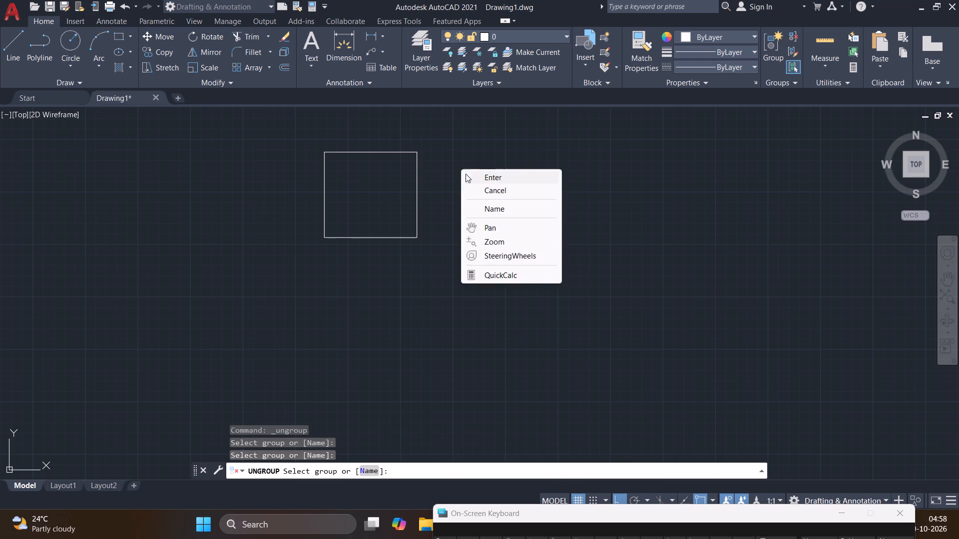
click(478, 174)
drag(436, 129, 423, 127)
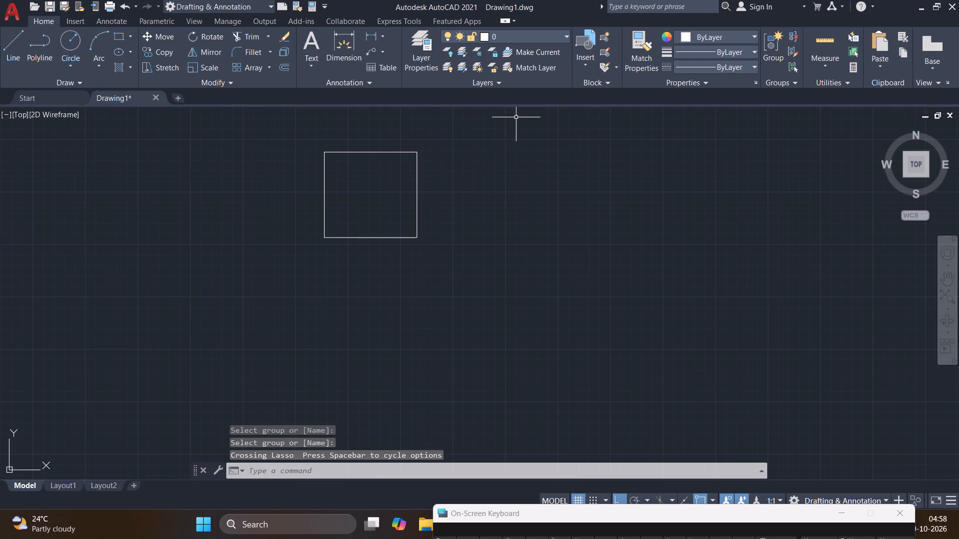
Group all segments of the outer wall outline under the group name rectan1.
click(765, 41)
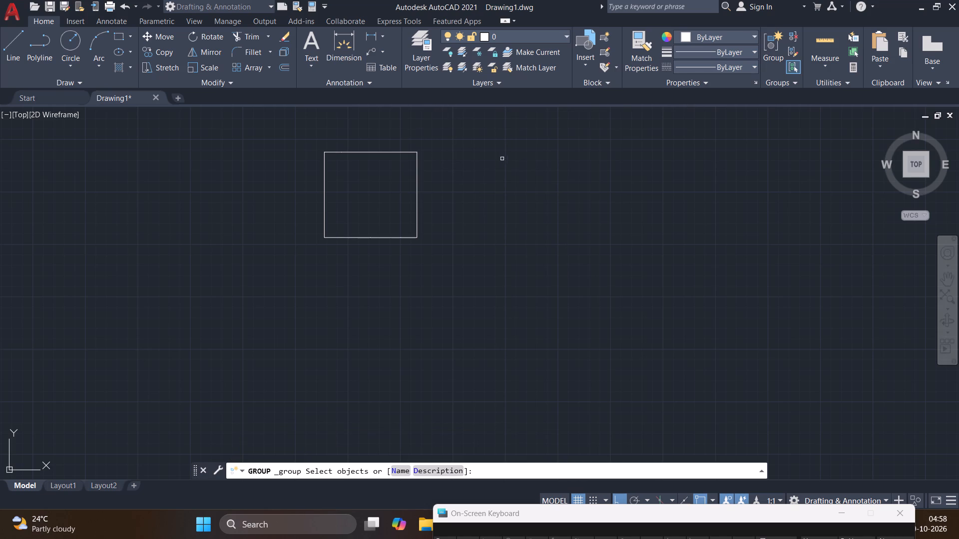
drag(477, 141, 428, 262)
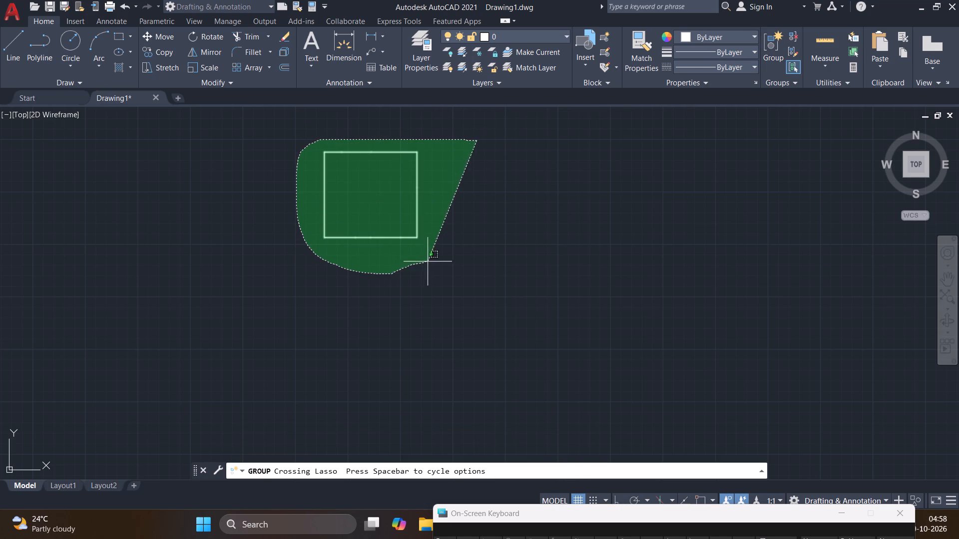
drag(428, 262, 432, 260)
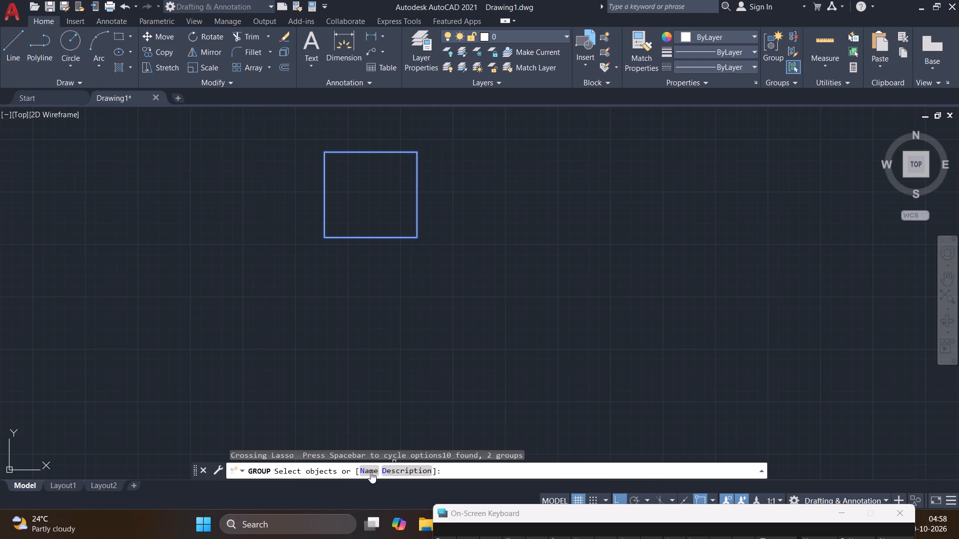
click(368, 471)
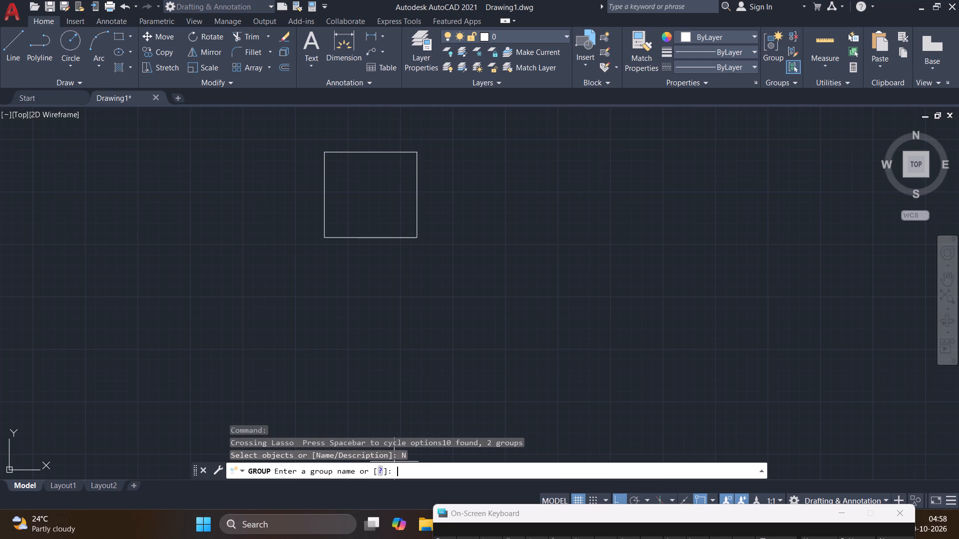
text(rectan)
key(1)
key(Return)
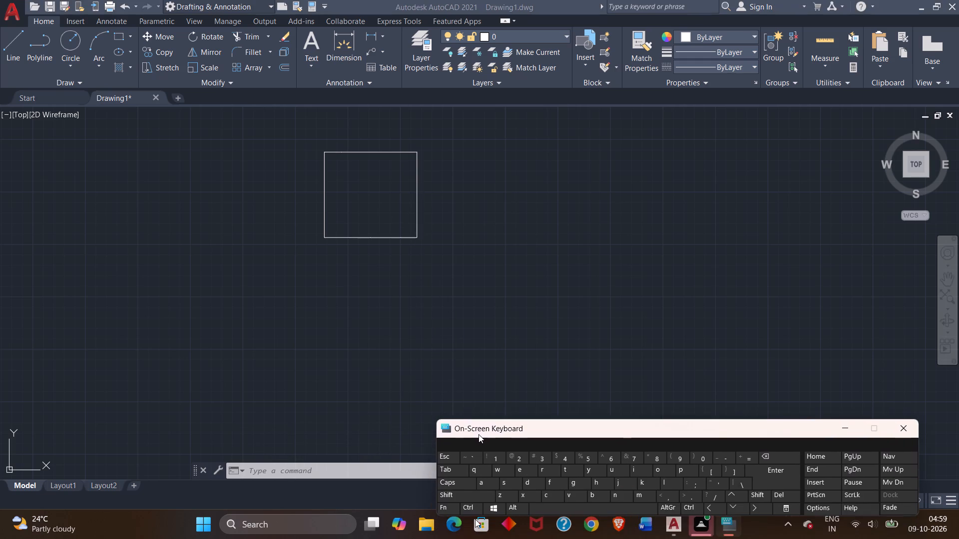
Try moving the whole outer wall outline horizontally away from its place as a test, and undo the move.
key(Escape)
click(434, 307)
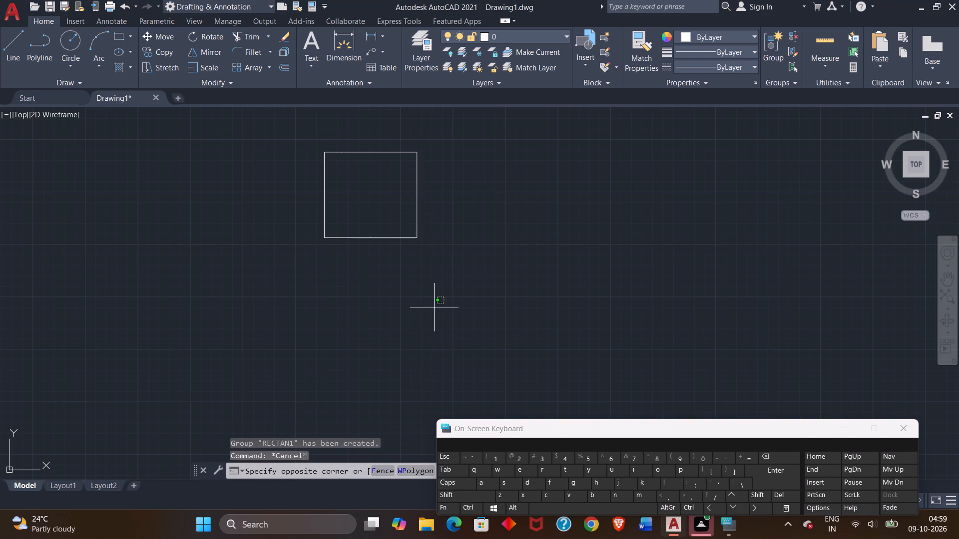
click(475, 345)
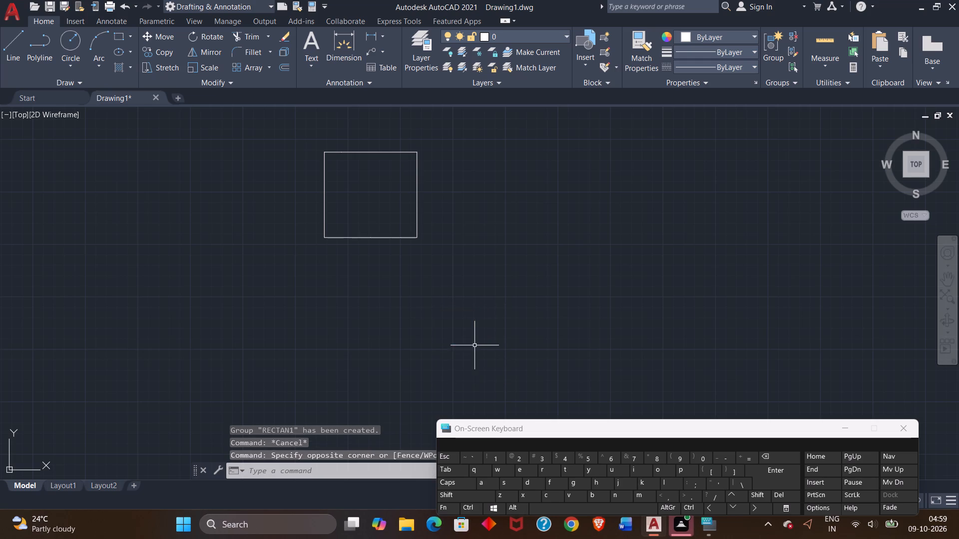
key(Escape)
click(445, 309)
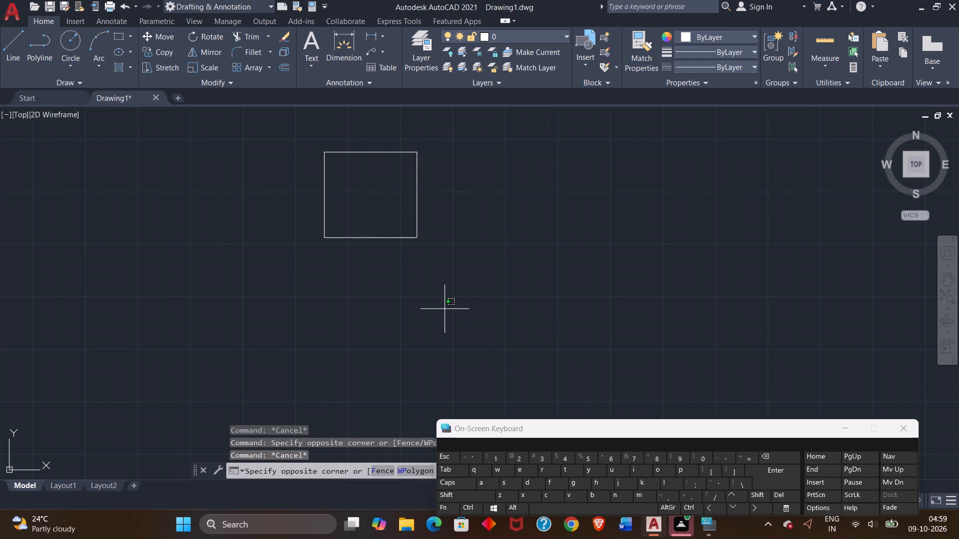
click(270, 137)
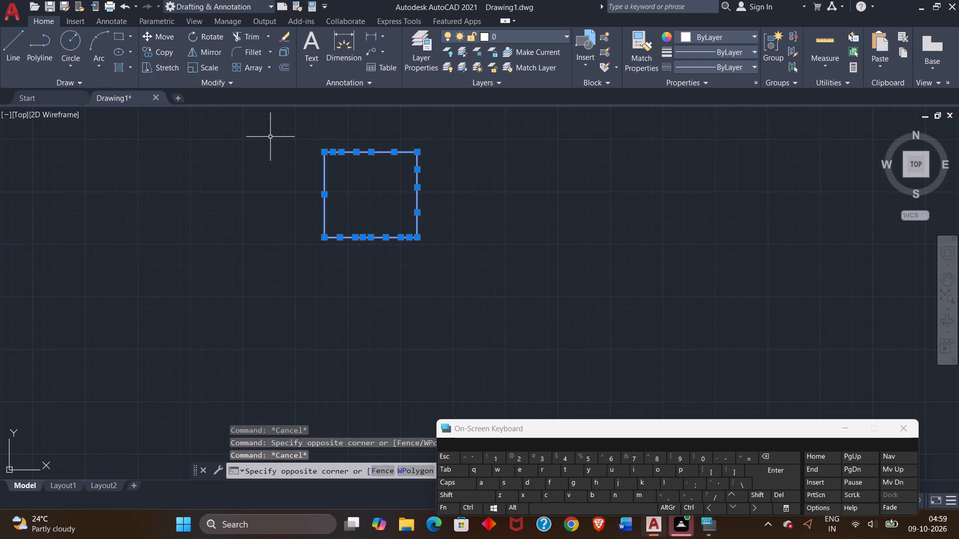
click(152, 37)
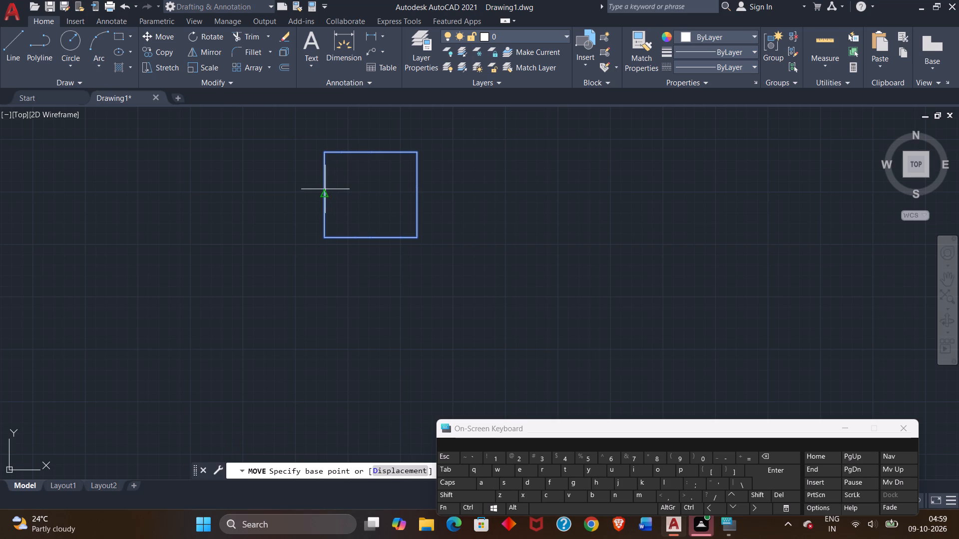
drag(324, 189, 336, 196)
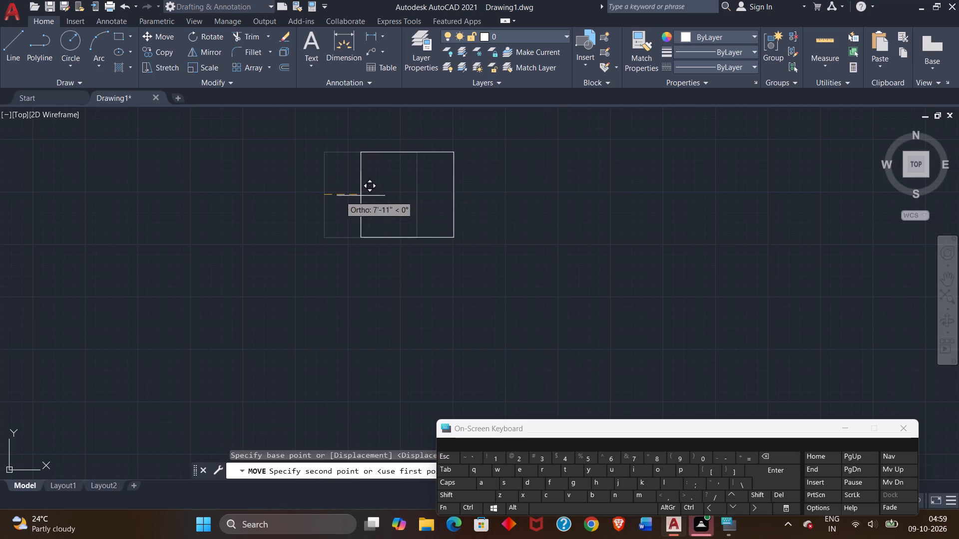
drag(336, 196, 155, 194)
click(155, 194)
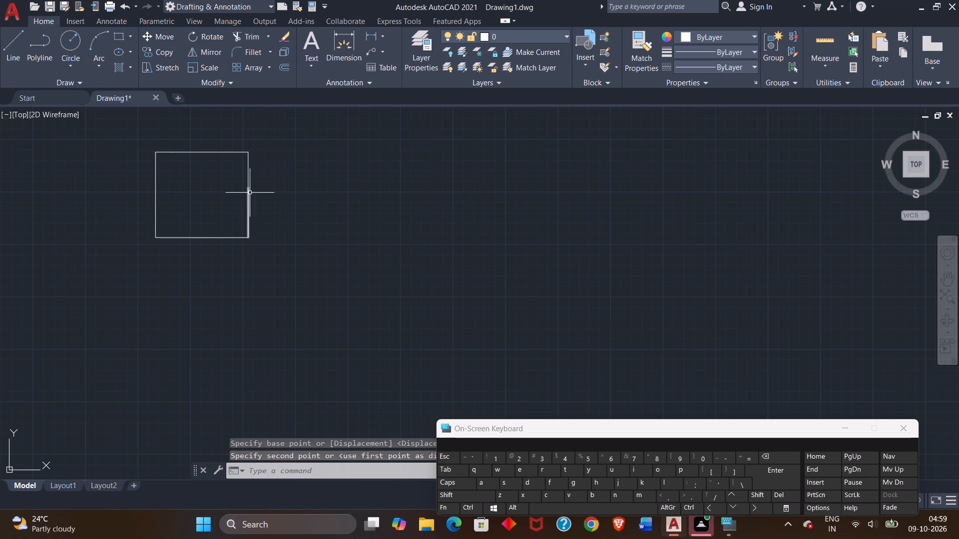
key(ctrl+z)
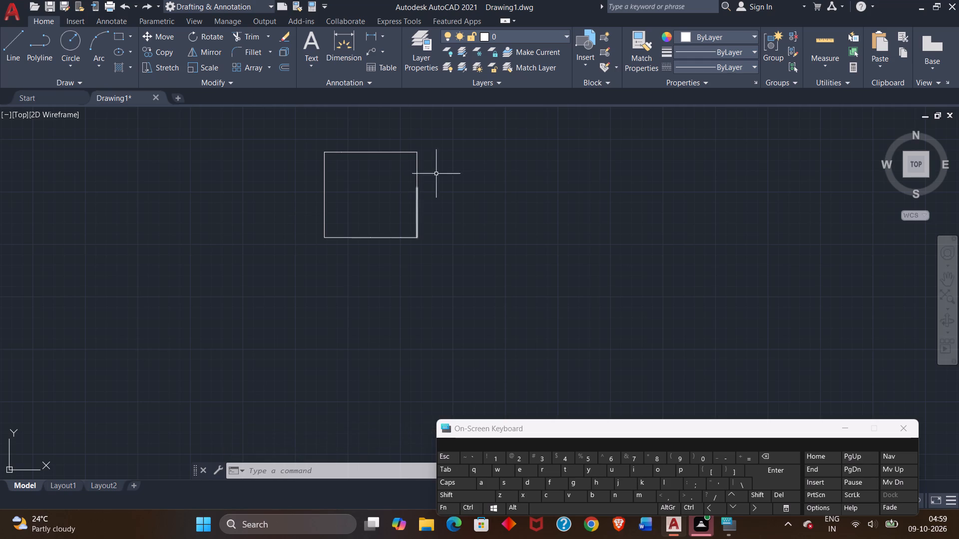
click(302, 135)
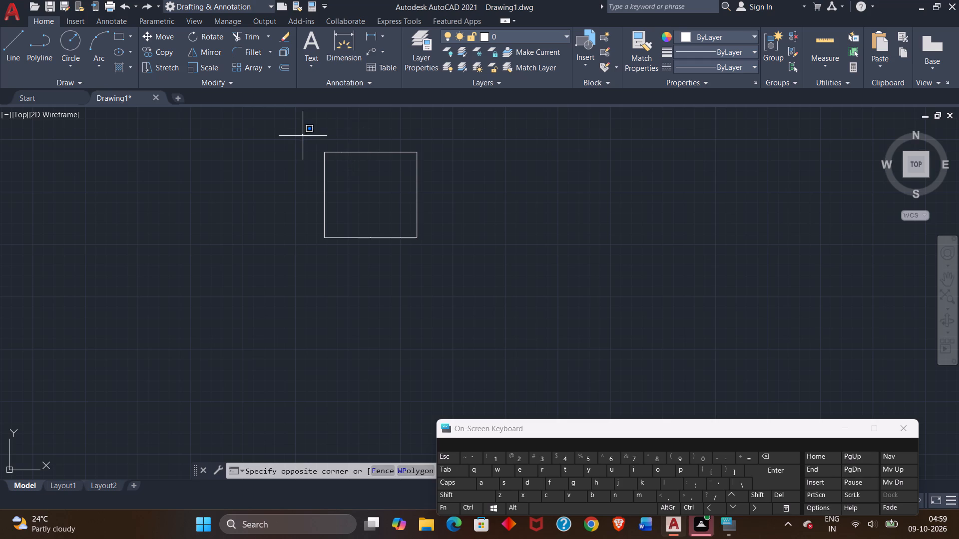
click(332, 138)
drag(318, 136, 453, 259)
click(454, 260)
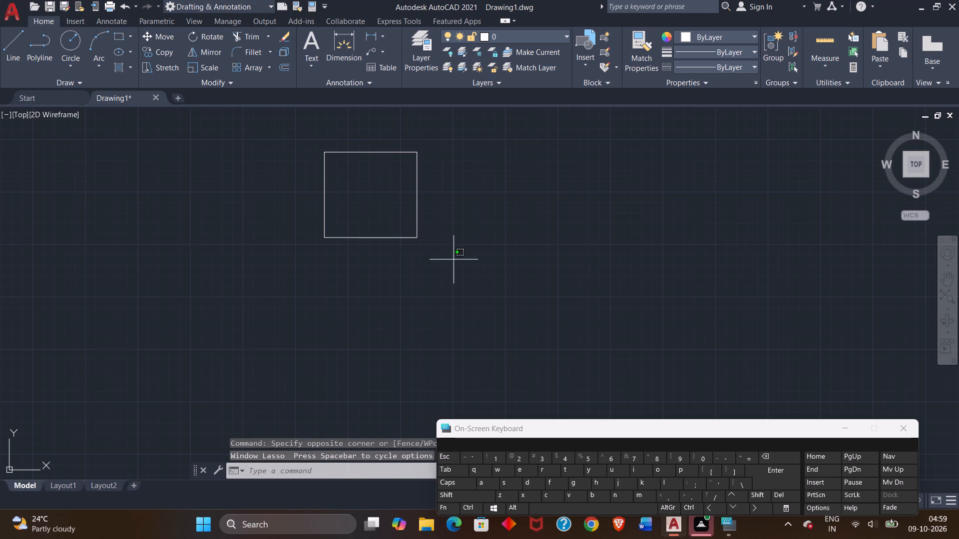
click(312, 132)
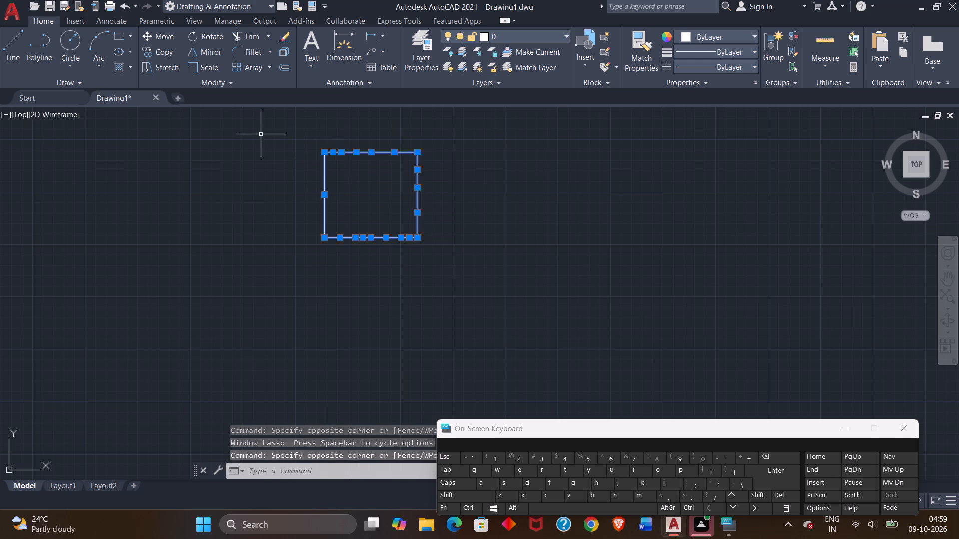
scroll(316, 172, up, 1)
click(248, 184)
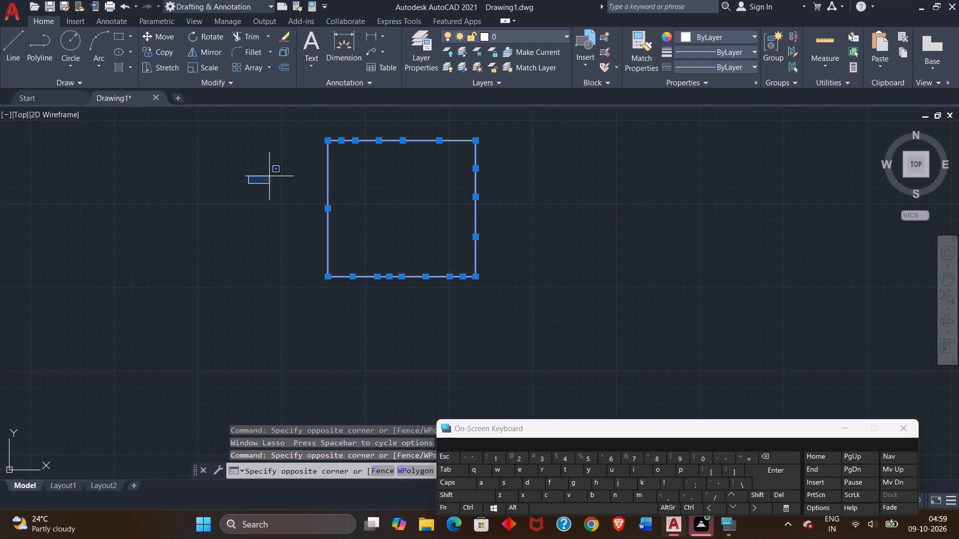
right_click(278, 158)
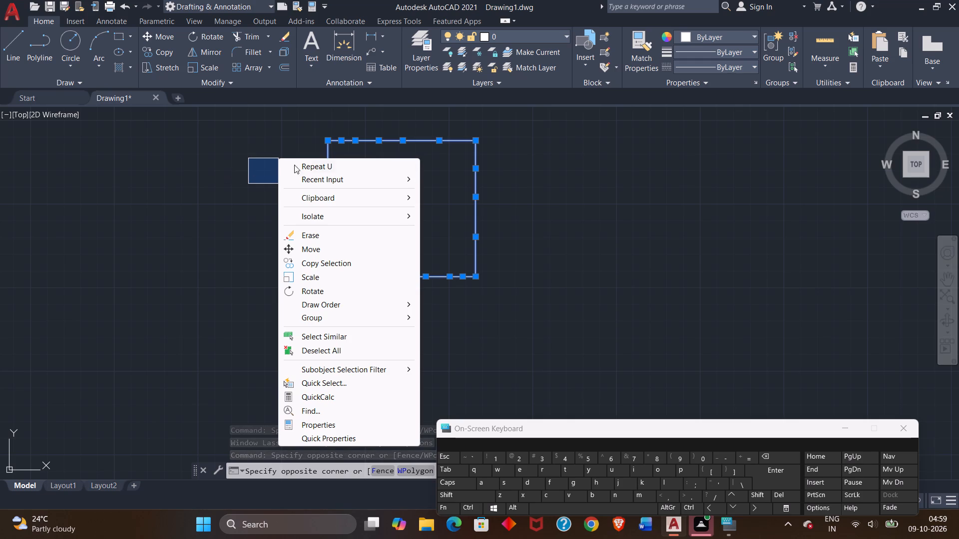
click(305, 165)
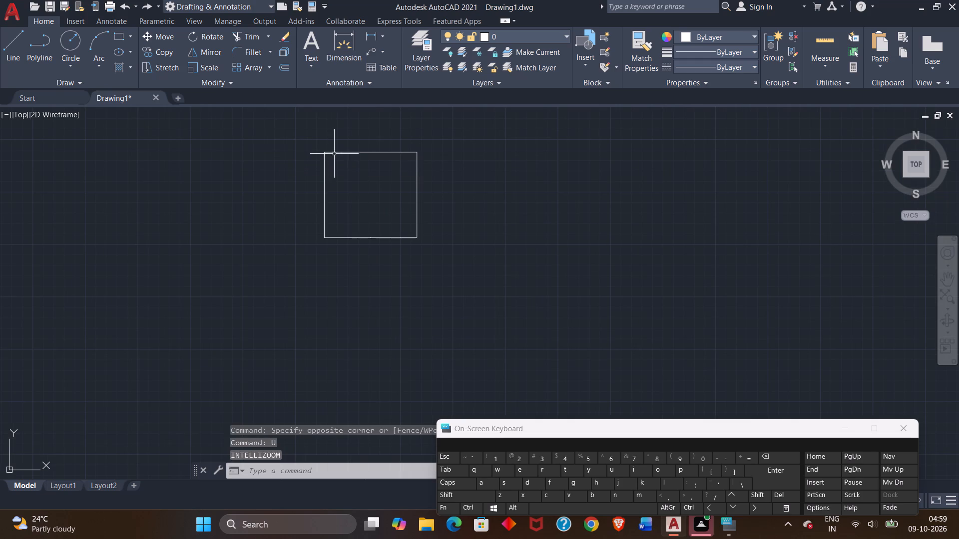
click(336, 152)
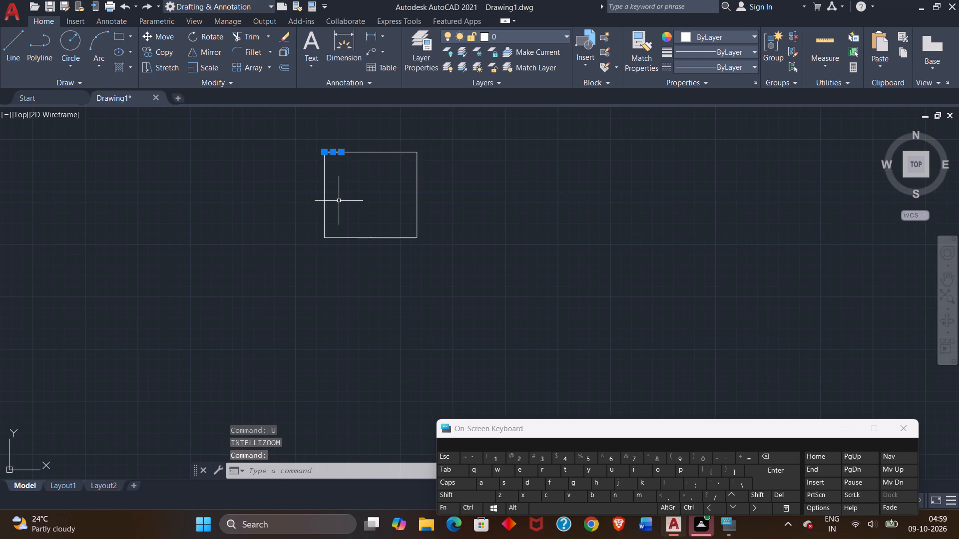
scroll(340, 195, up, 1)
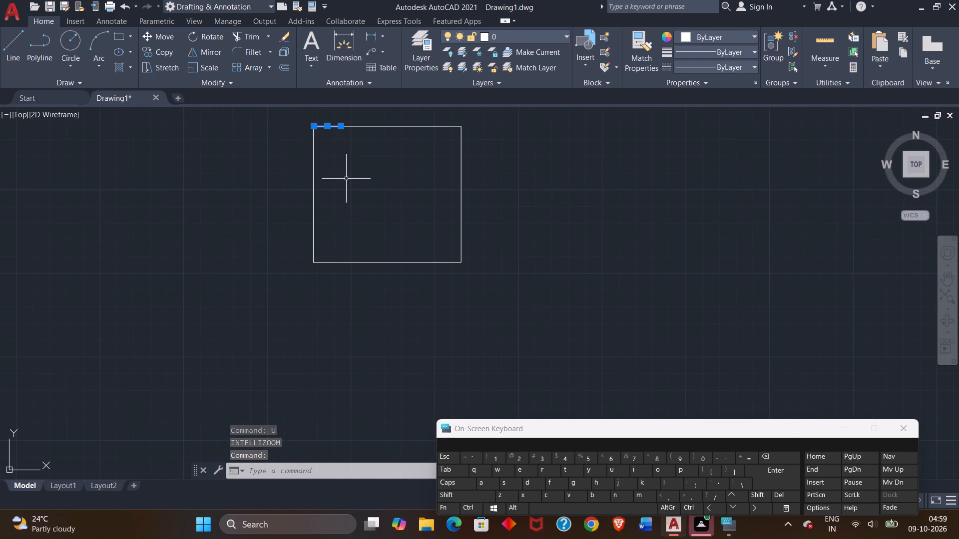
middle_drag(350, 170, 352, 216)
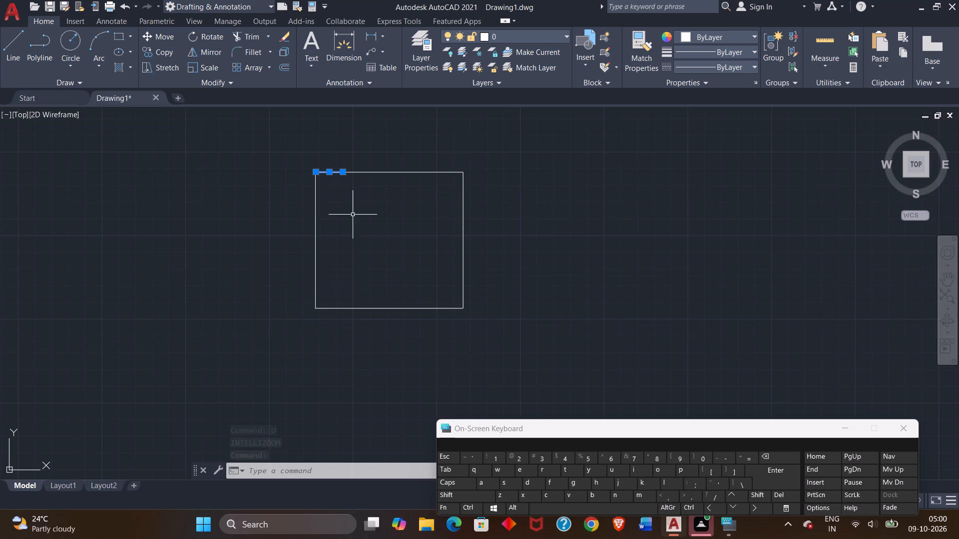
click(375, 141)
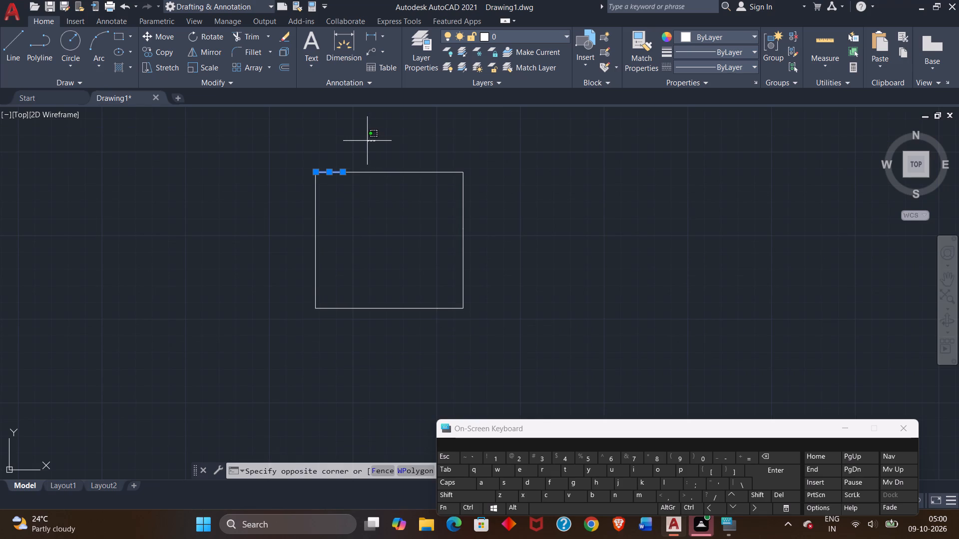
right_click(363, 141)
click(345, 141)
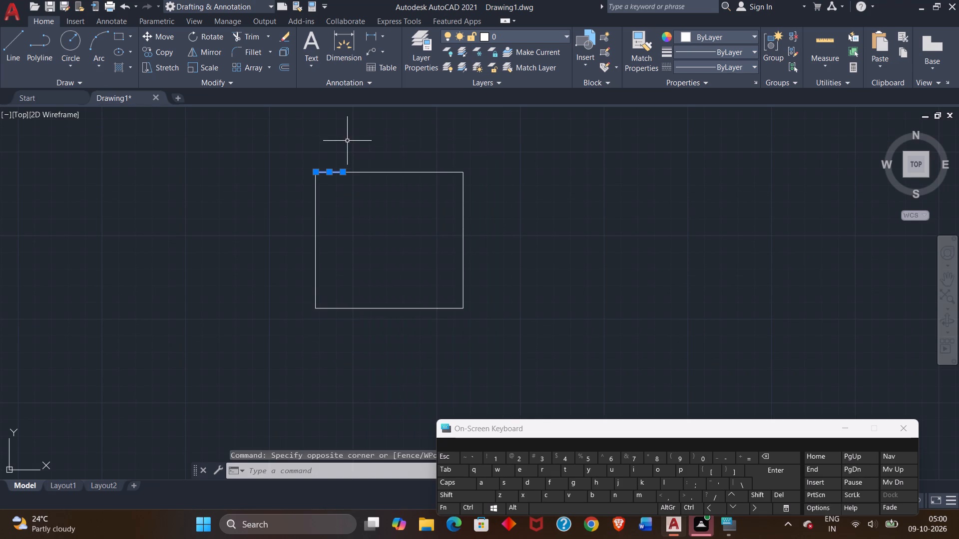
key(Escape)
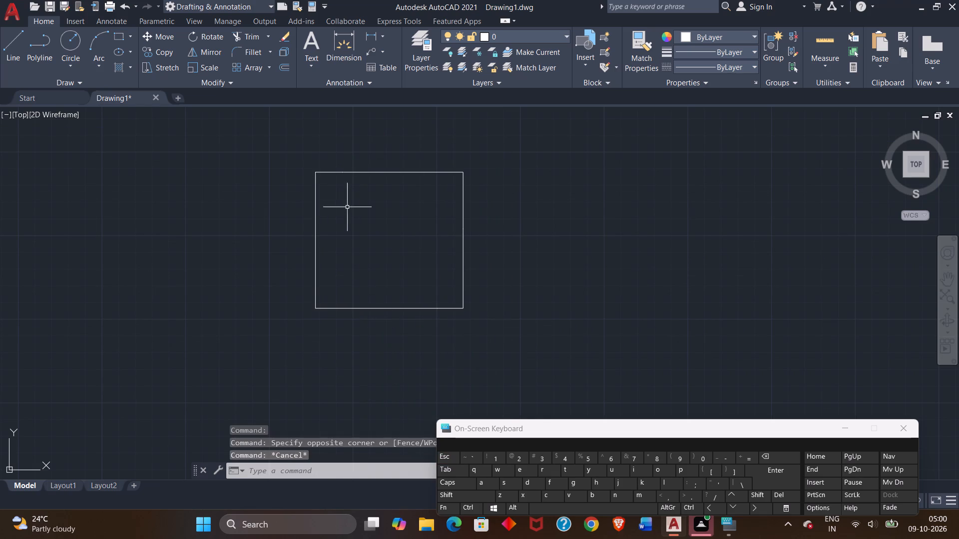
Offset all segments of the outline's bottom wall 9" inward.
drag(300, 142, 542, 267)
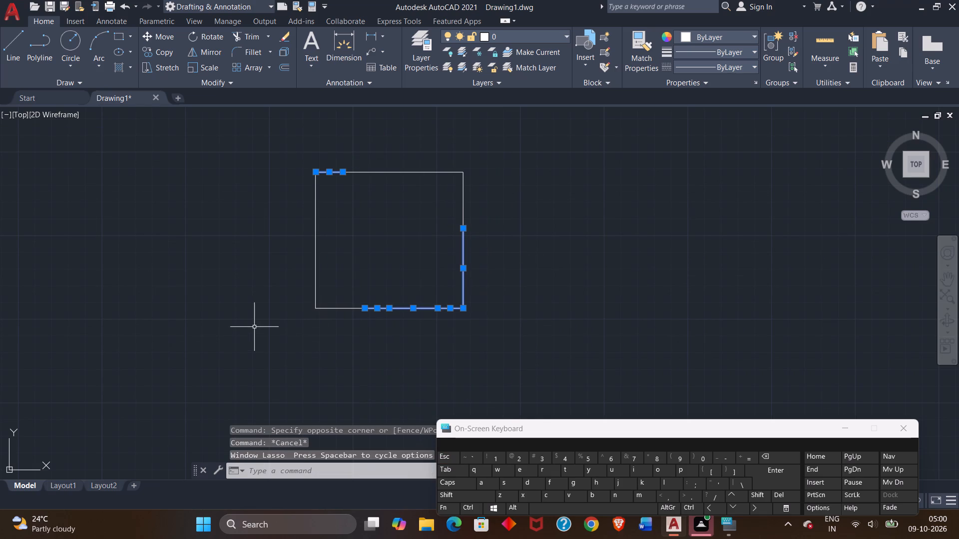
drag(440, 118, 490, 346)
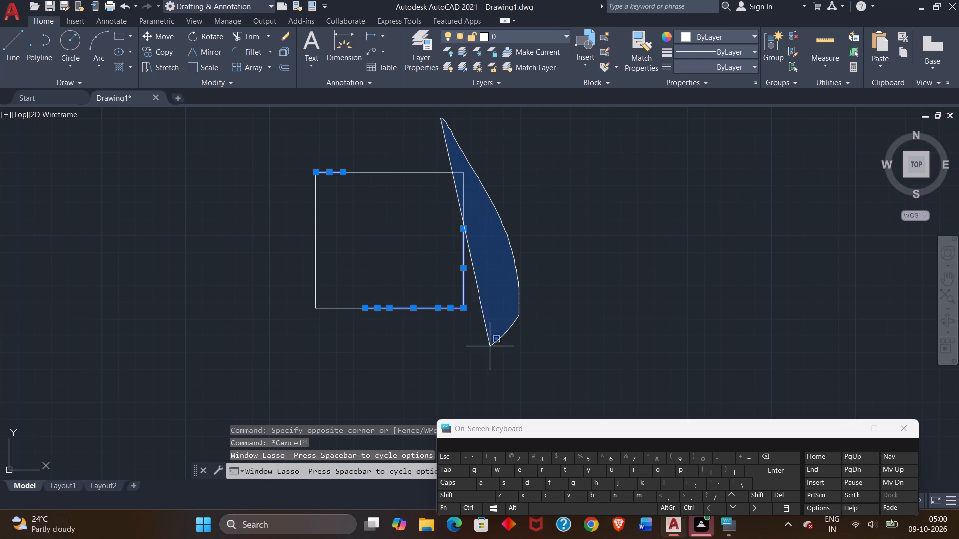
drag(490, 346, 248, 135)
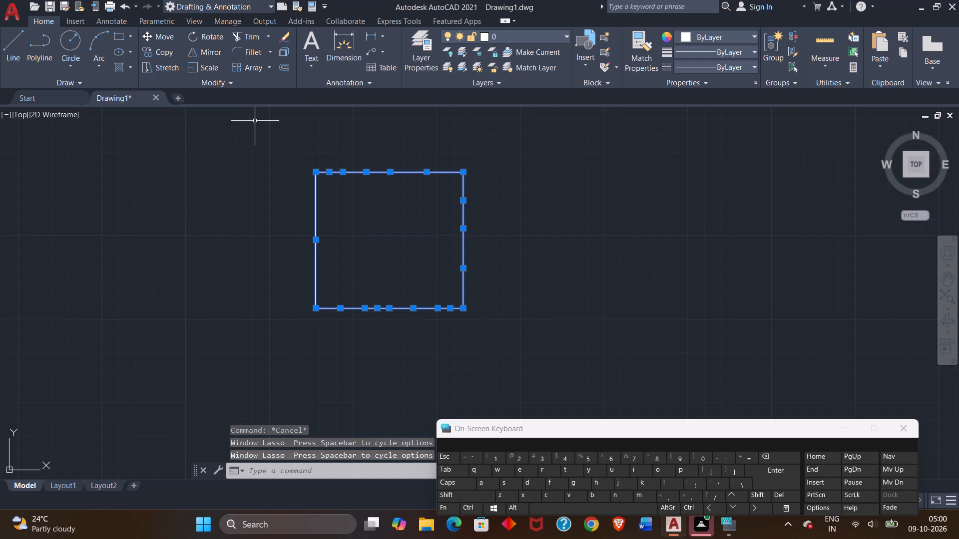
key(o)
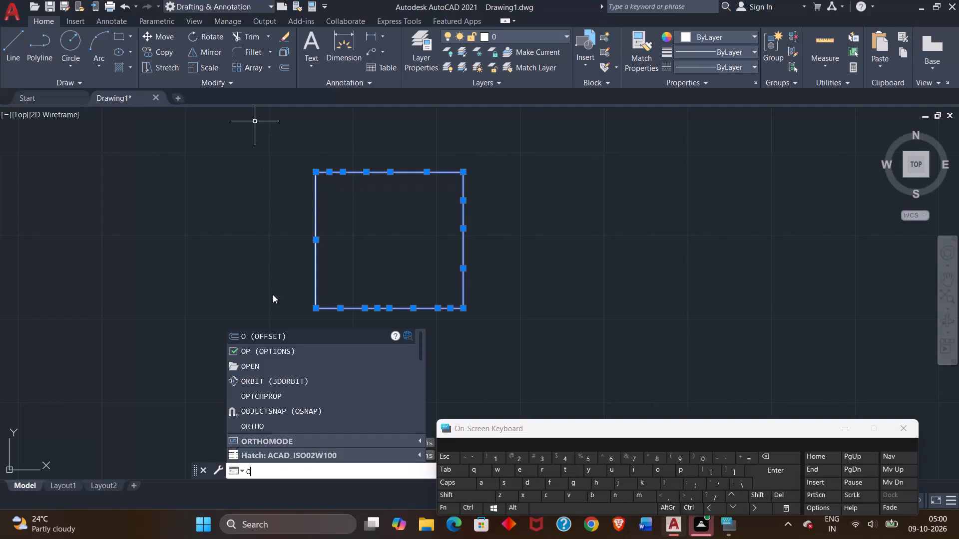
click(277, 337)
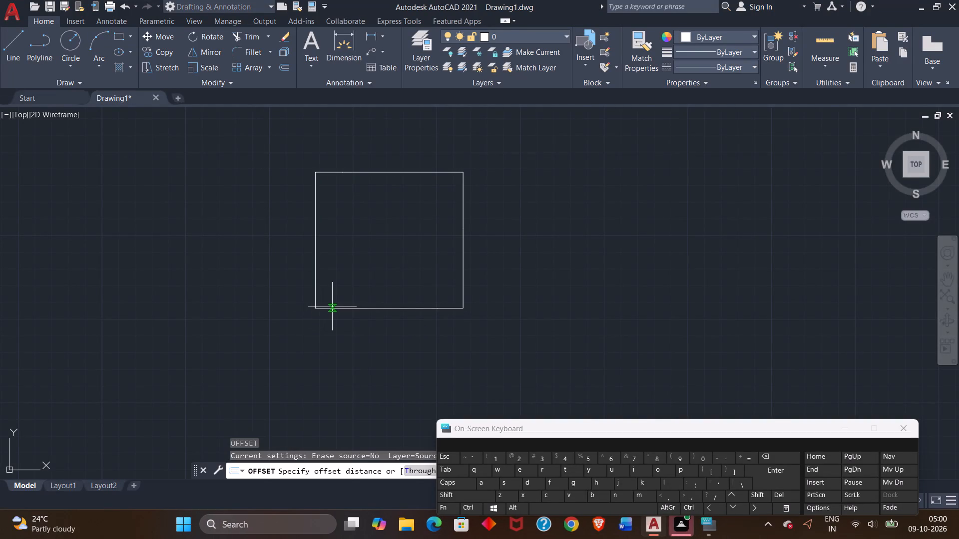
click(331, 306)
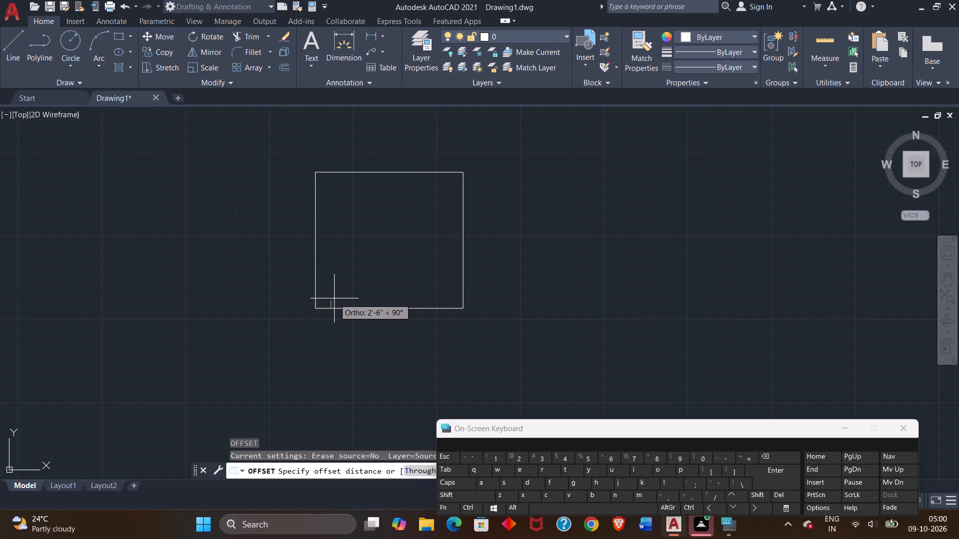
key(9)
key(shift+quotedbl)
key(Return)
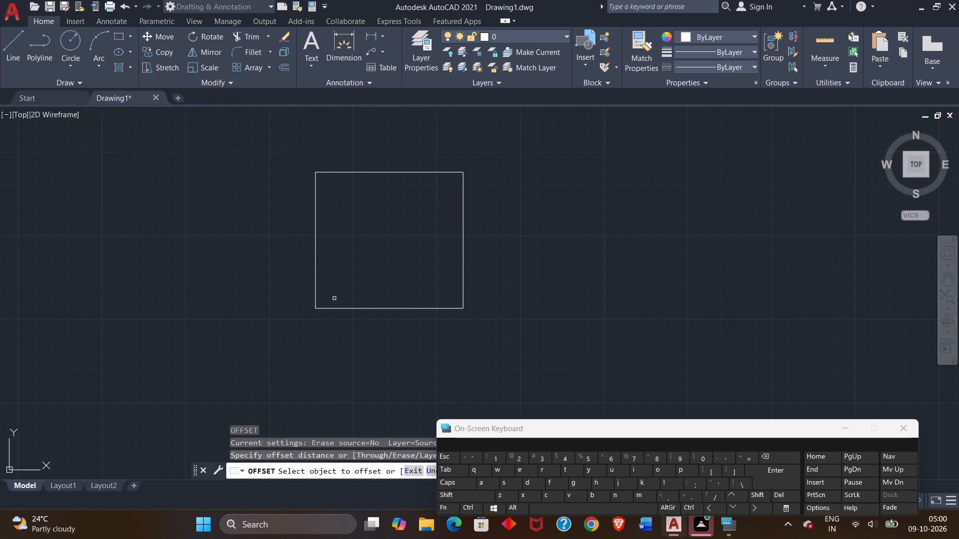
click(343, 308)
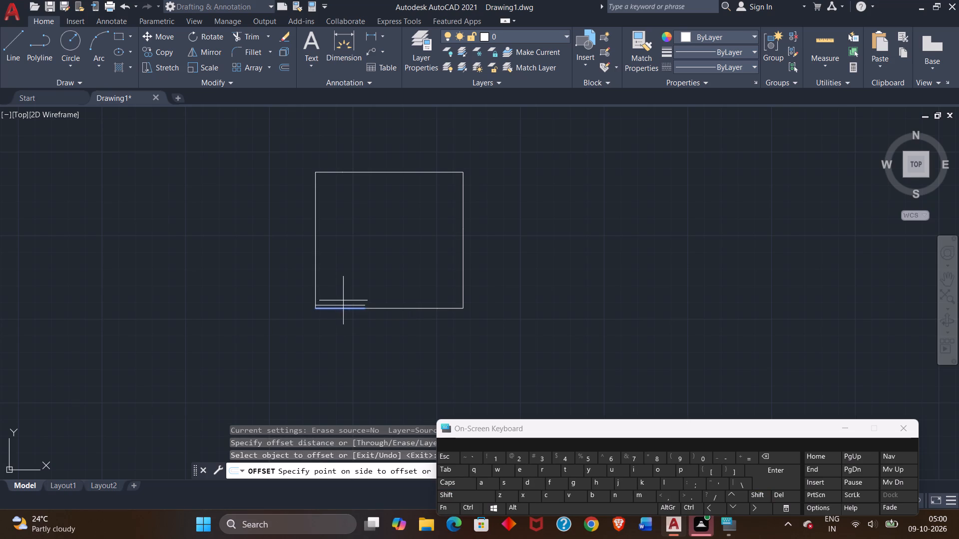
click(344, 300)
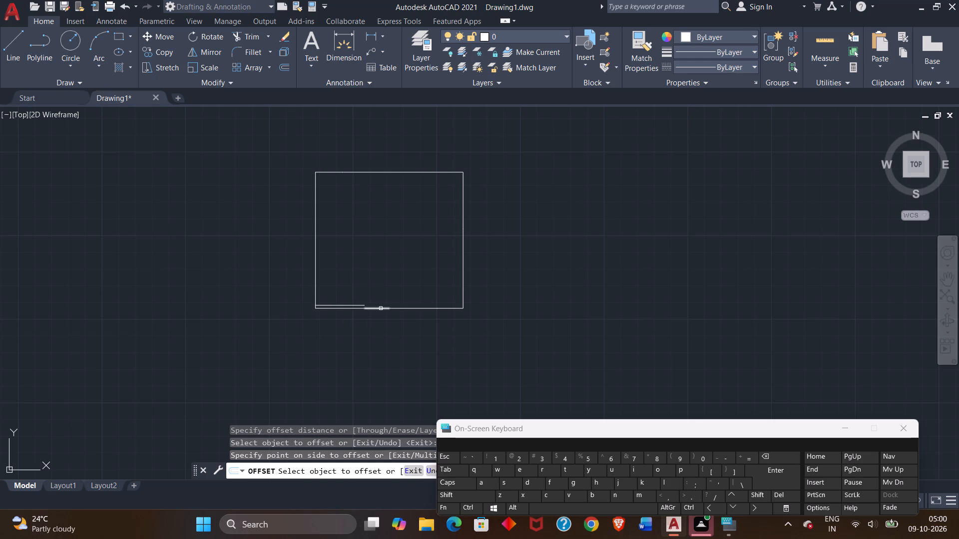
click(381, 308)
click(383, 301)
click(402, 310)
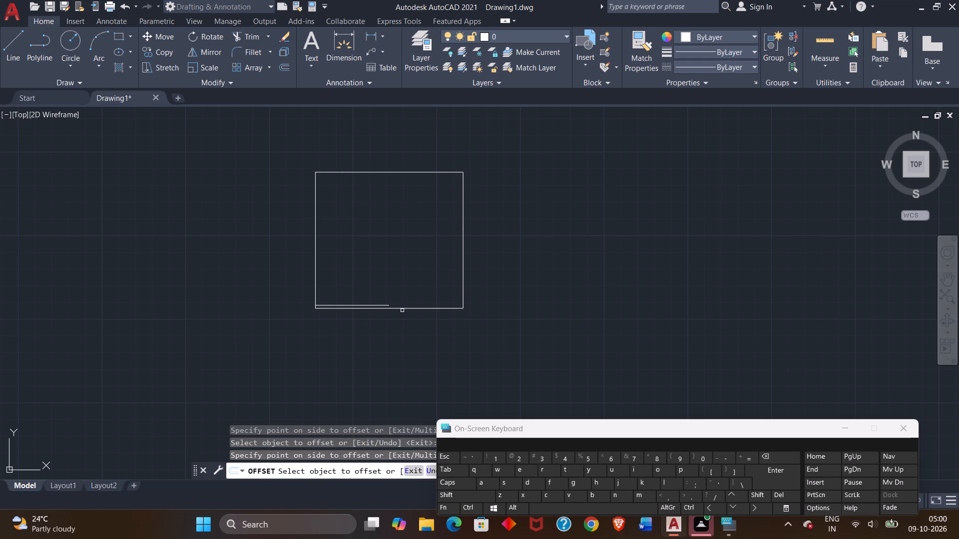
click(408, 309)
click(409, 300)
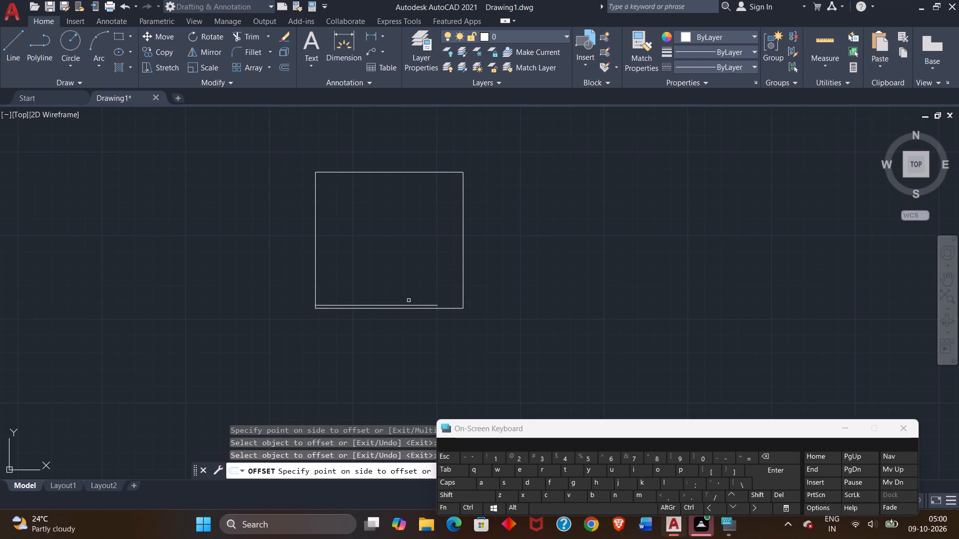
click(447, 308)
click(448, 301)
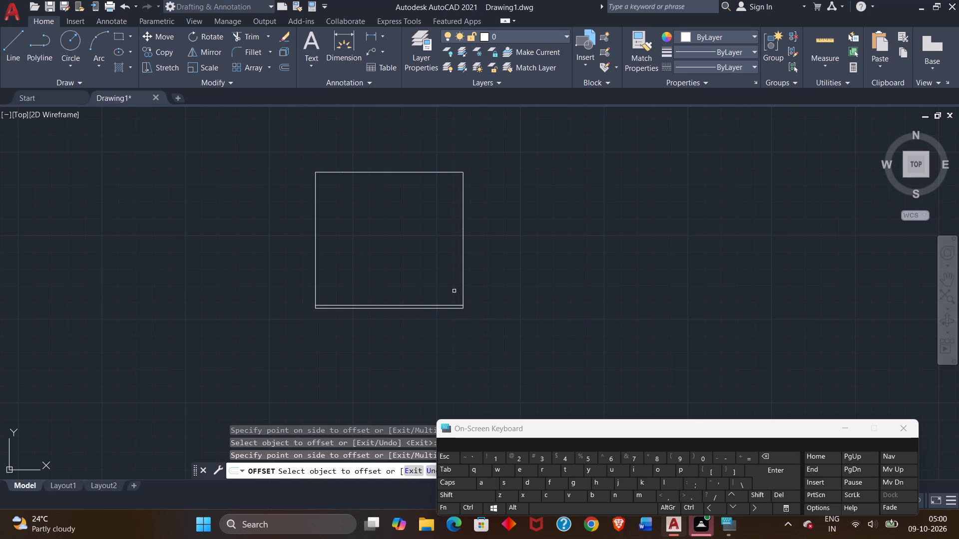
Offset both segments of the outline's right wall inward by the same 9" distance.
click(463, 284)
click(453, 284)
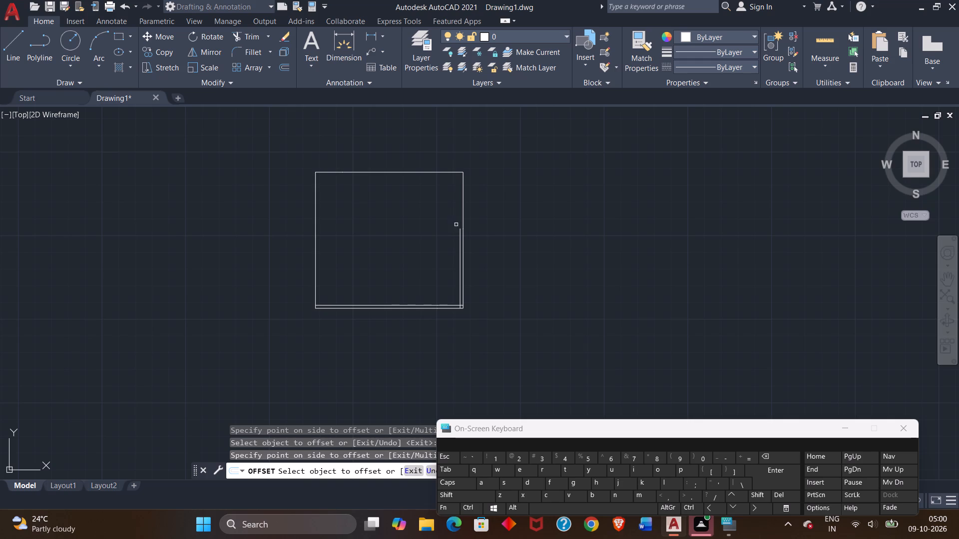
click(463, 217)
click(450, 216)
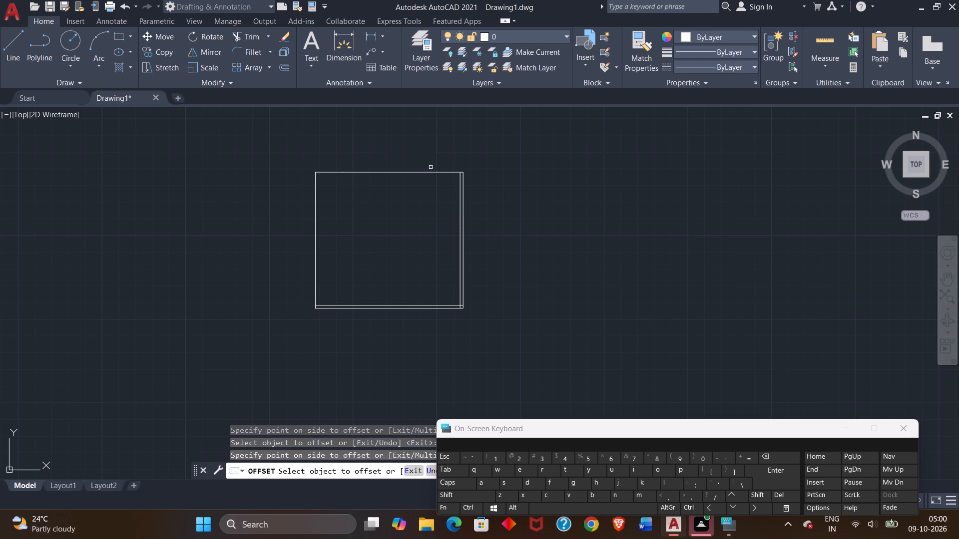
Offset all segments of the outline's top wall and its left wall inward by the same 9" distance.
click(432, 174)
click(434, 186)
click(378, 172)
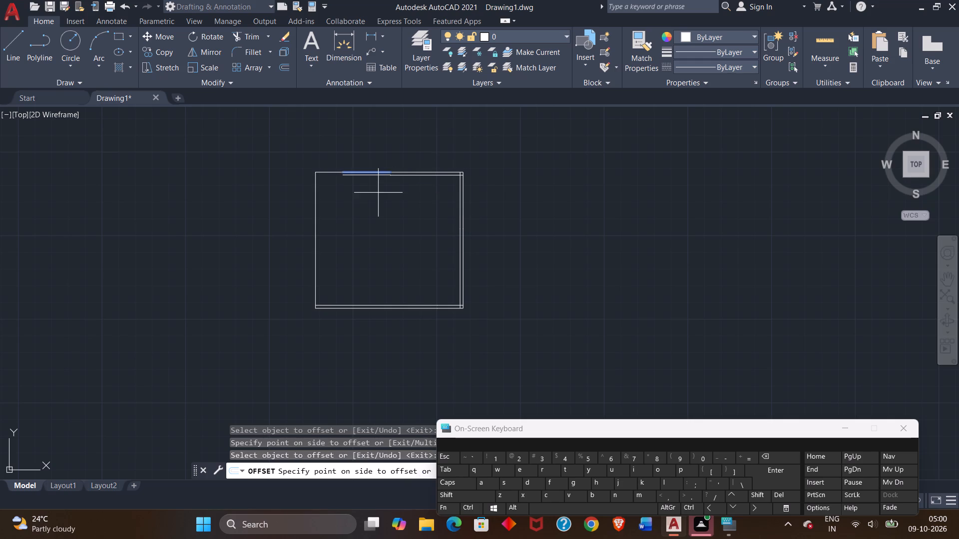
click(378, 193)
click(332, 172)
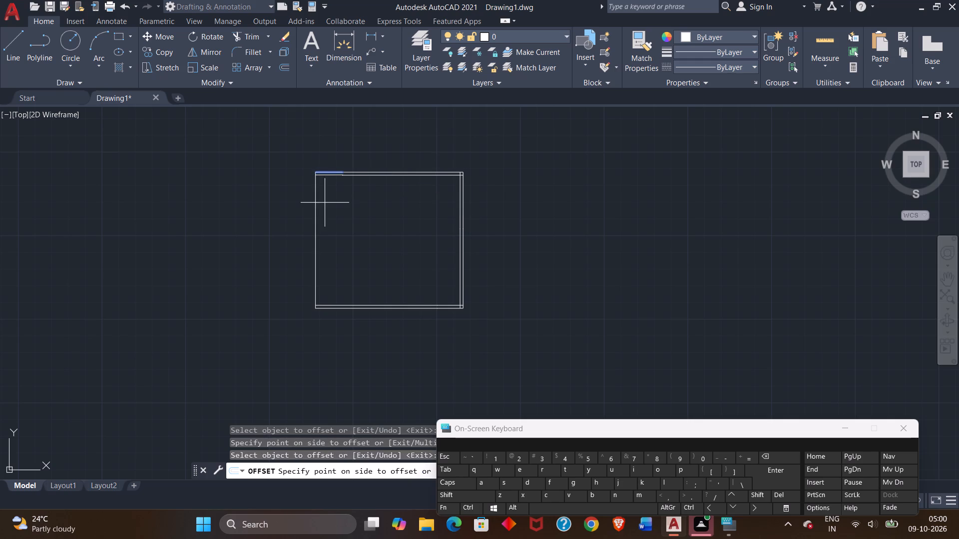
click(325, 203)
click(315, 206)
click(331, 206)
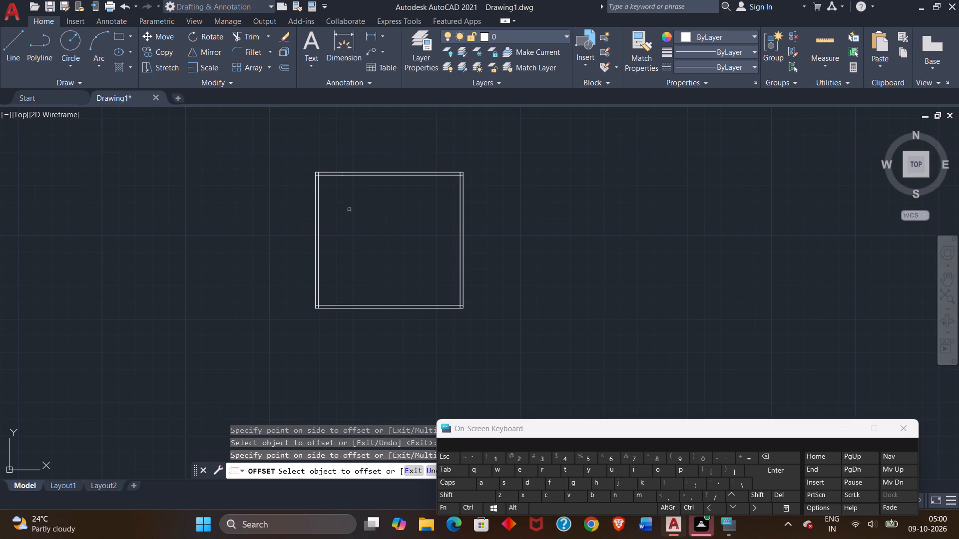
Trim the overlapping ends of the inner wall lines at the plan's top-left corner.
scroll(340, 185, up, 2)
click(236, 32)
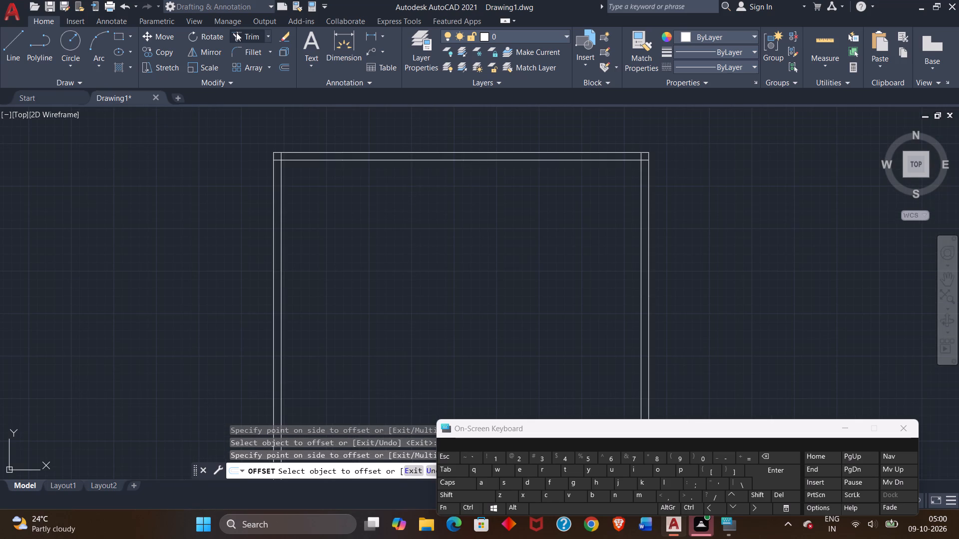
scroll(267, 152, up, 3)
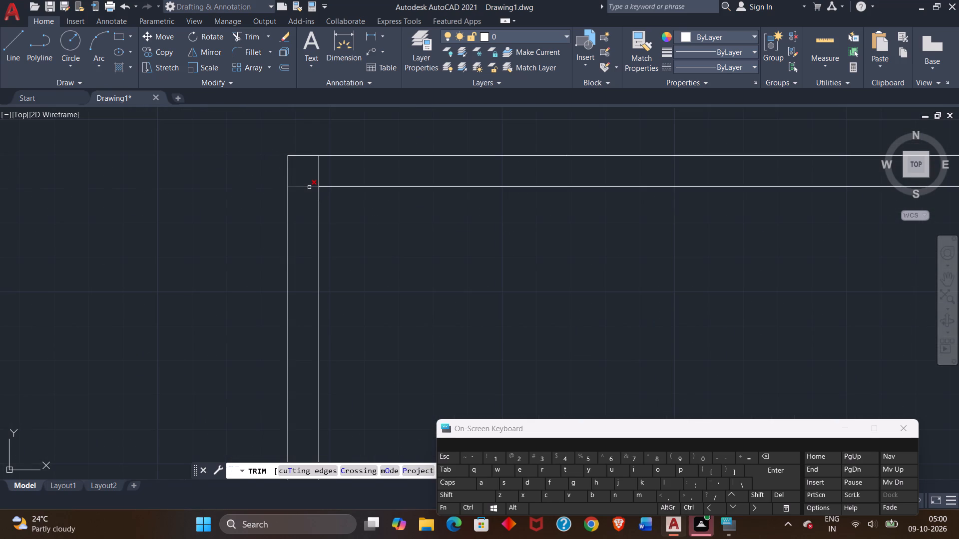
click(309, 187)
click(320, 174)
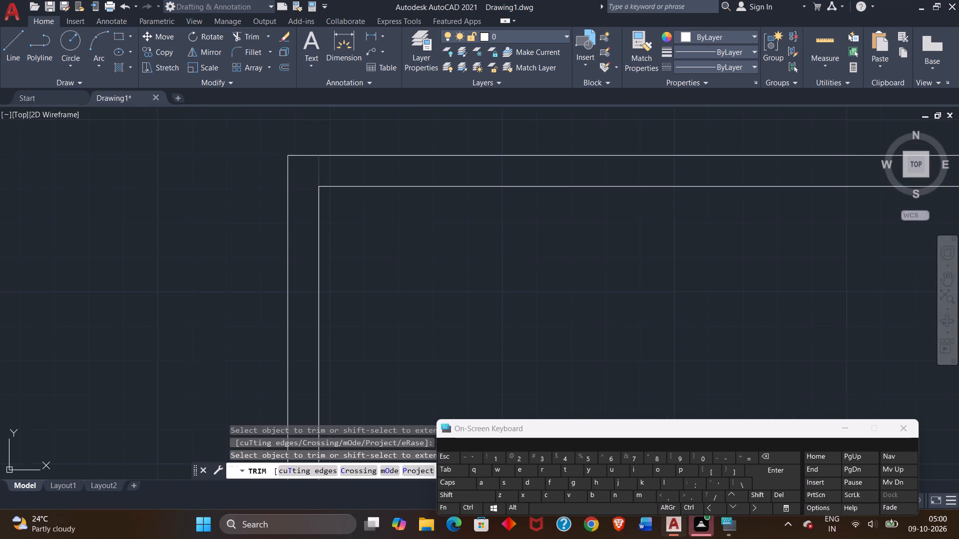
Trim the overlapping ends of the inner wall lines at the plan's top-right corner.
middle_drag(387, 235, 0, 201)
scroll(34, 203, down, 1)
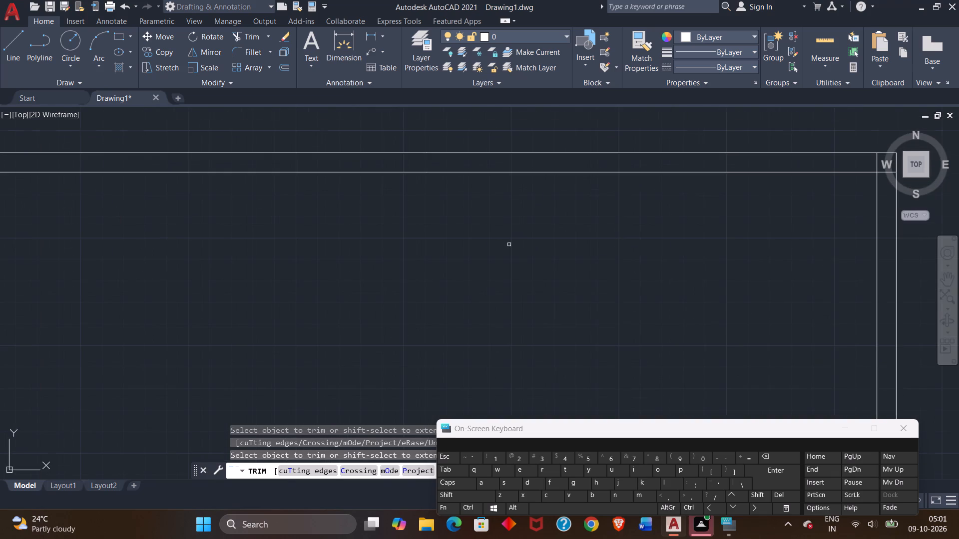
scroll(509, 245, down, 2)
middle_drag(564, 248, 426, 244)
scroll(513, 214, up, 3)
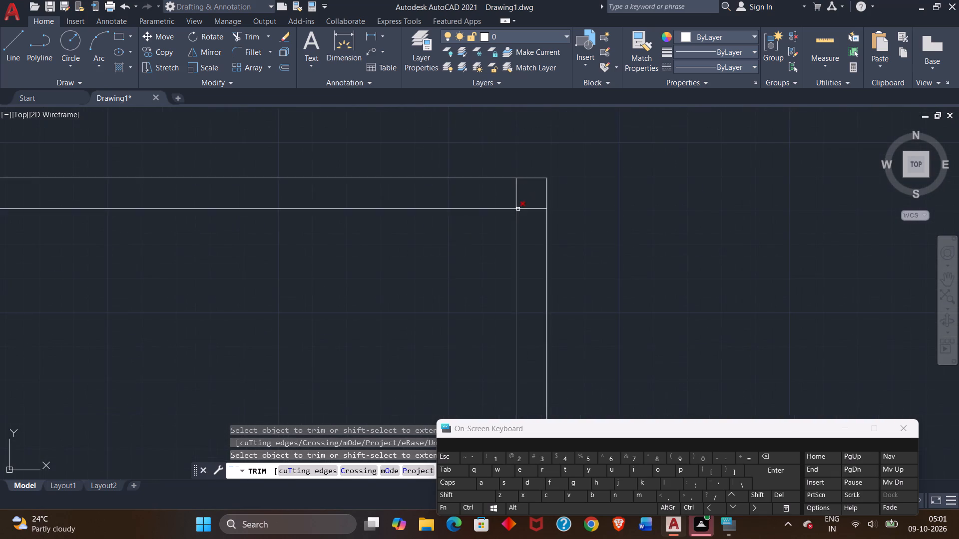
scroll(521, 204, up, 3)
click(492, 167)
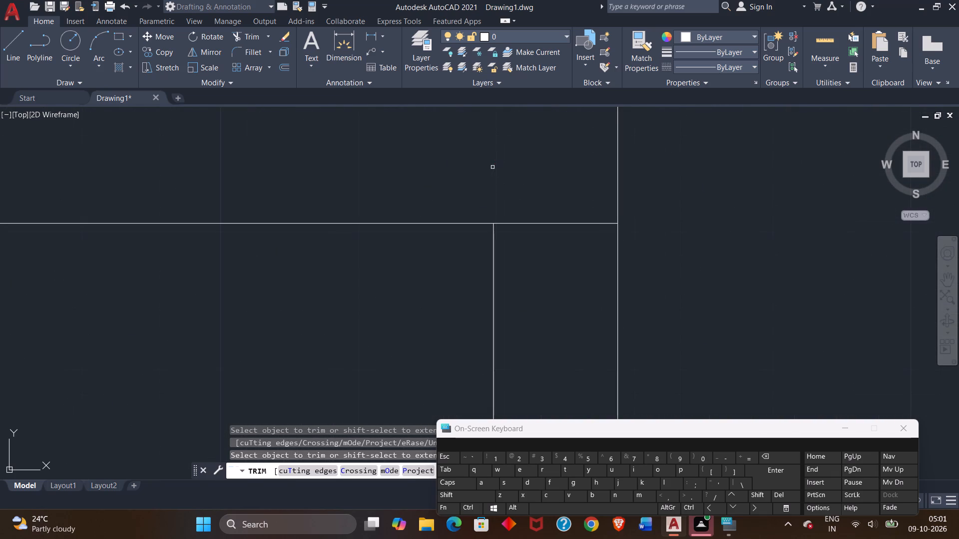
click(540, 223)
Trim the overlapping ends of the inner wall lines at the plan's bottom-left corner.
scroll(425, 279, down, 2)
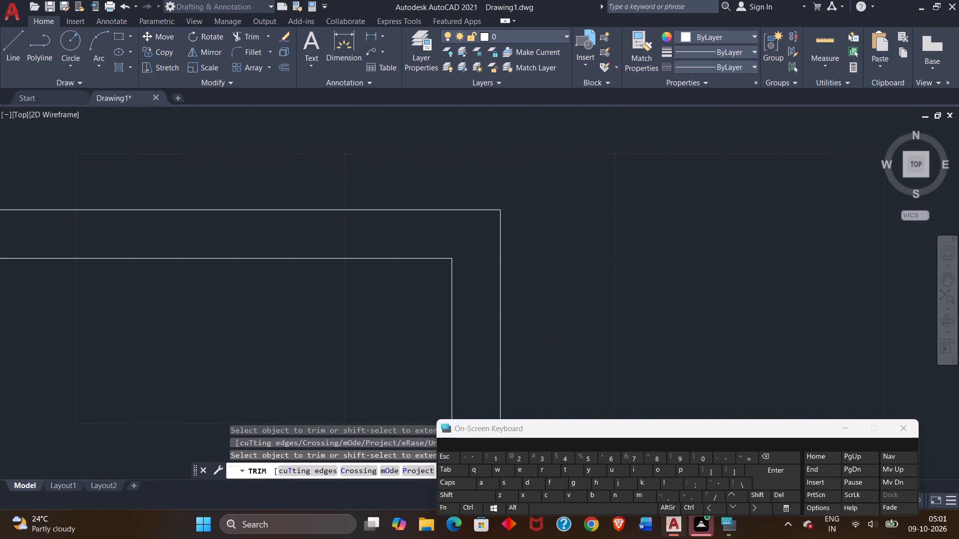
middle_drag(411, 300, 554, 127)
scroll(492, 242, down, 3)
middle_drag(448, 297, 465, 281)
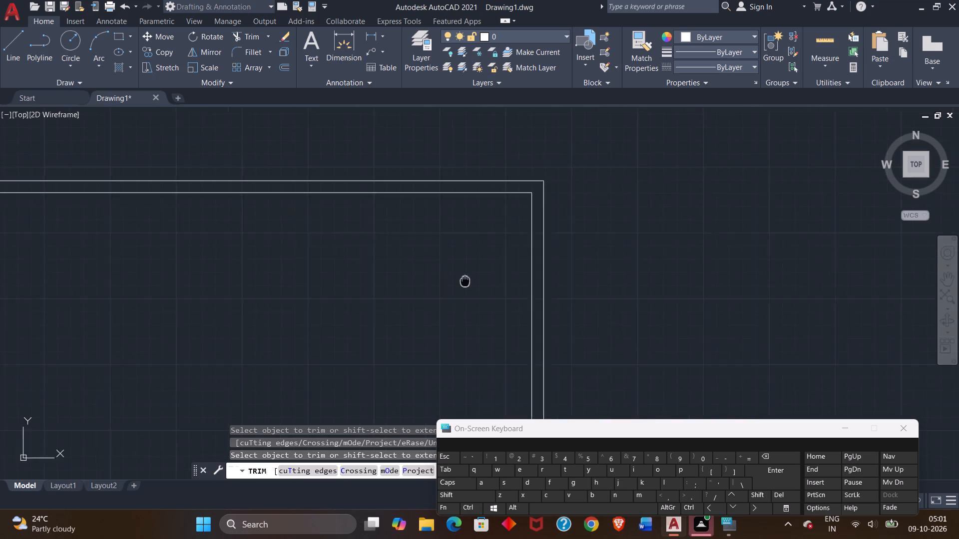
middle_drag(465, 281, 577, 123)
scroll(400, 296, down, 2)
middle_drag(400, 296, 437, 161)
scroll(314, 271, up, 5)
middle_drag(266, 264, 301, 385)
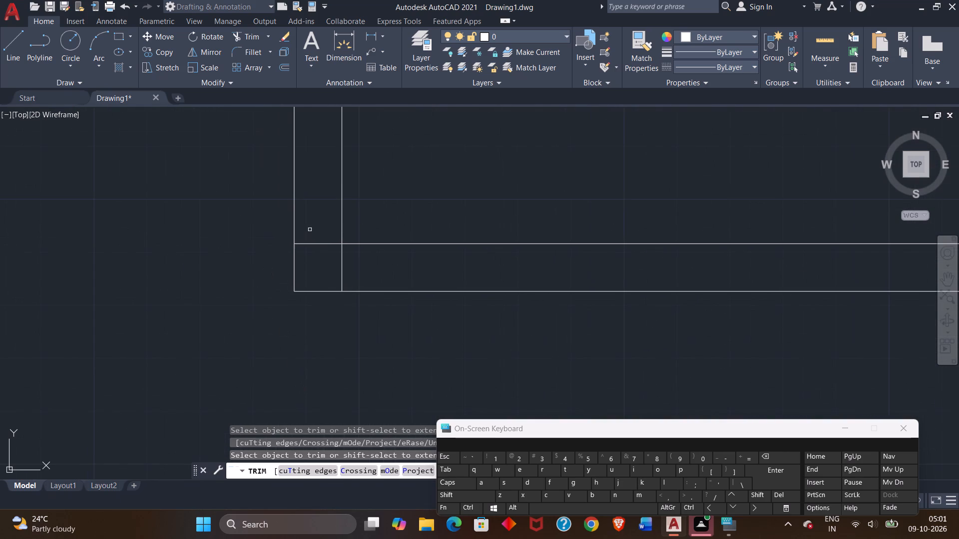
click(319, 244)
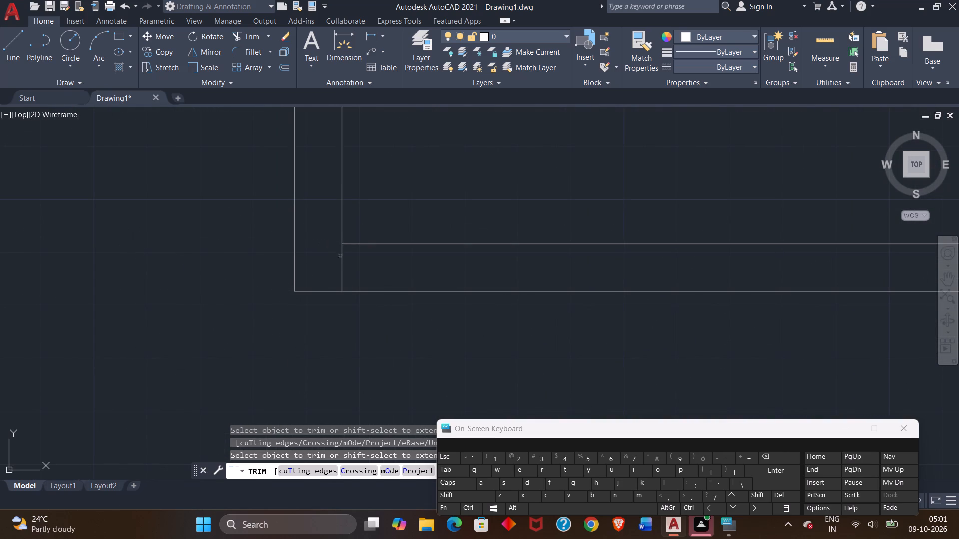
click(342, 263)
Trim the overlapping ends of the inner wall lines at the plan's bottom-right corner.
scroll(403, 264, down, 2)
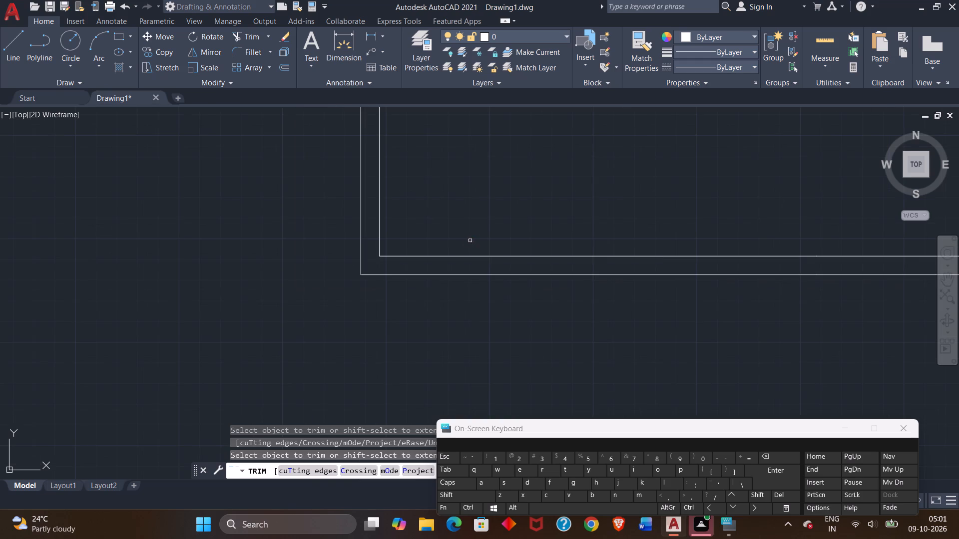
middle_drag(496, 219, 0, 221)
middle_drag(591, 231, 413, 218)
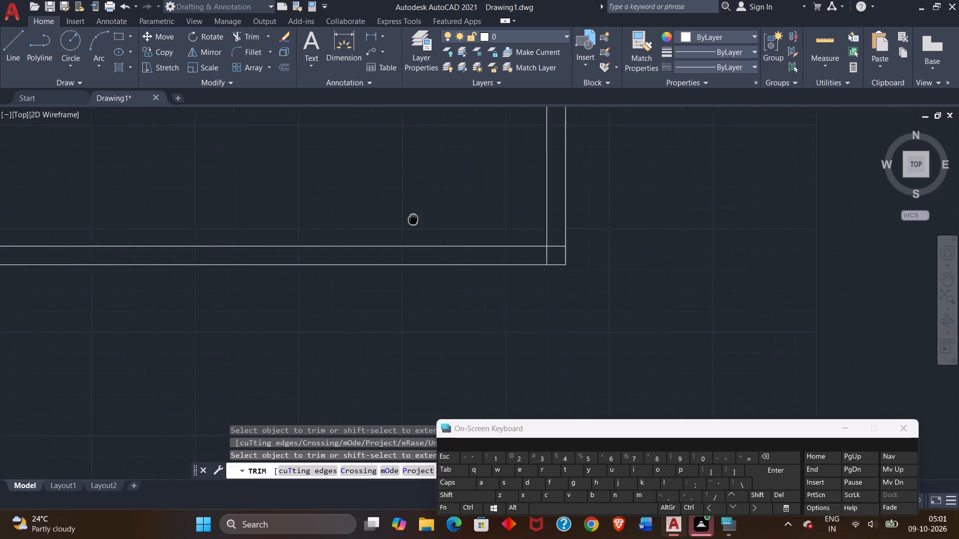
middle_drag(413, 218, 381, 214)
scroll(520, 253, up, 3)
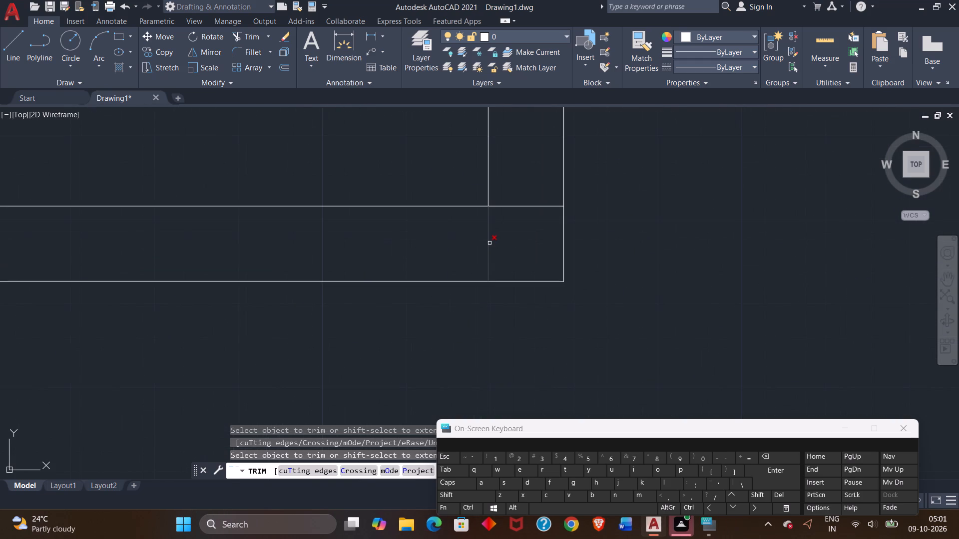
click(489, 243)
click(515, 208)
Draw an 11'1" line from the inner top-left wall corner, running right along the top wall's inner face.
scroll(586, 207, down, 5)
middle_drag(627, 191, 659, 339)
scroll(659, 339, down, 1)
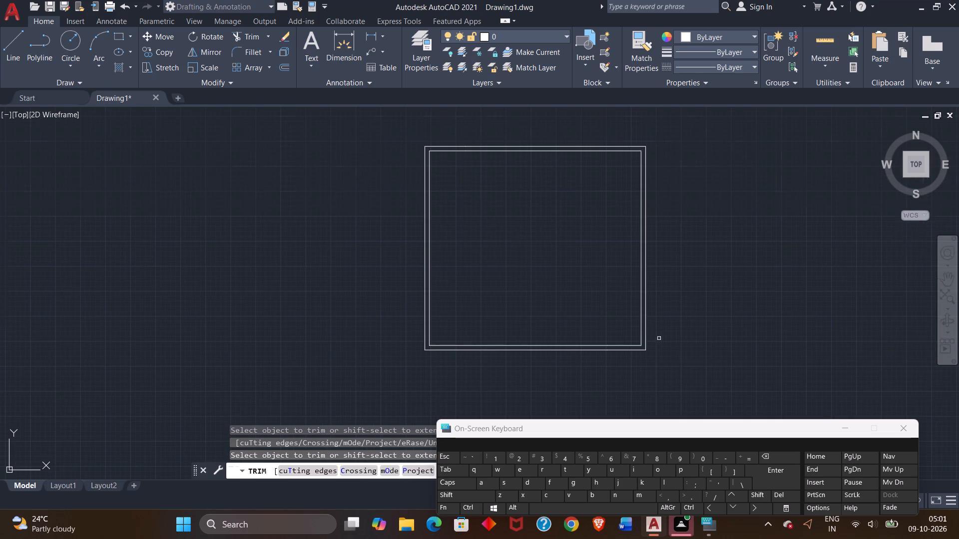
middle_drag(490, 250, 500, 274)
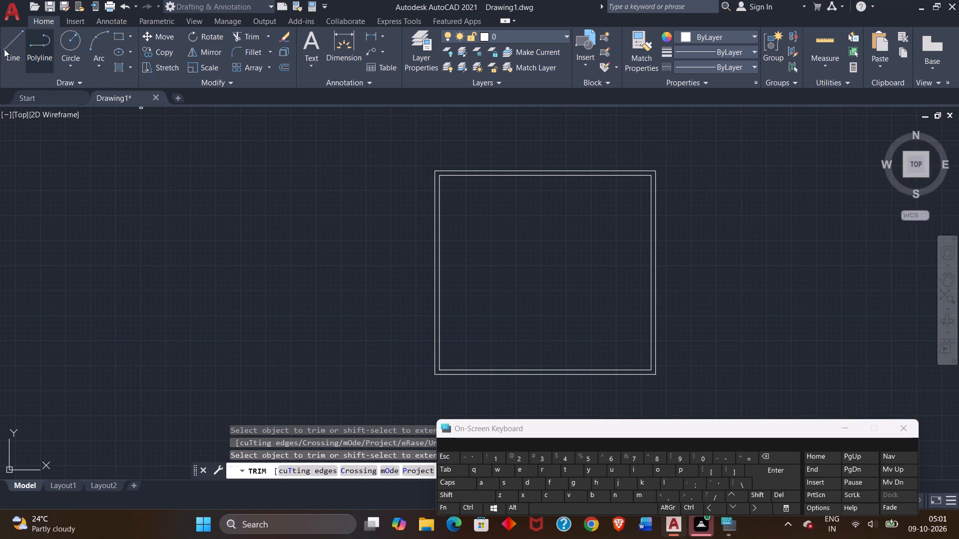
click(4, 48)
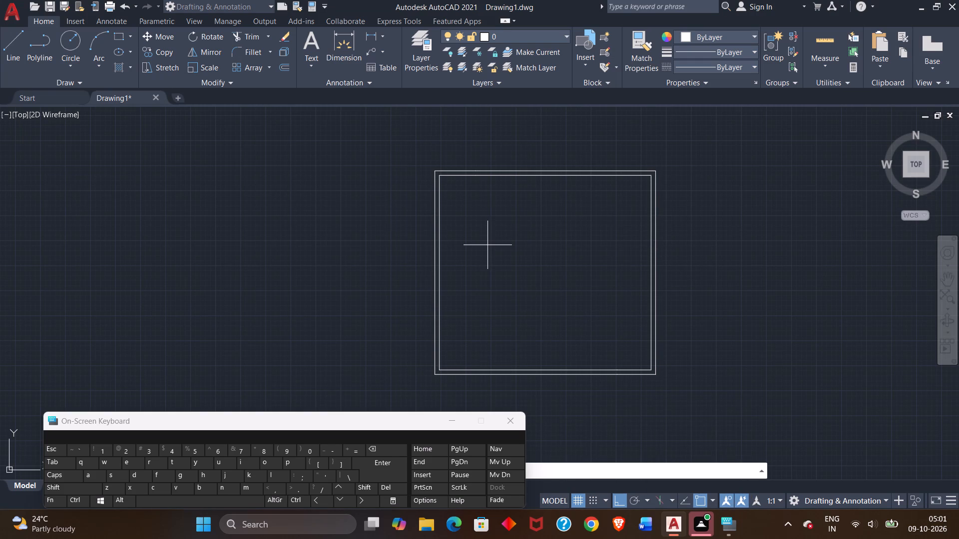
click(13, 43)
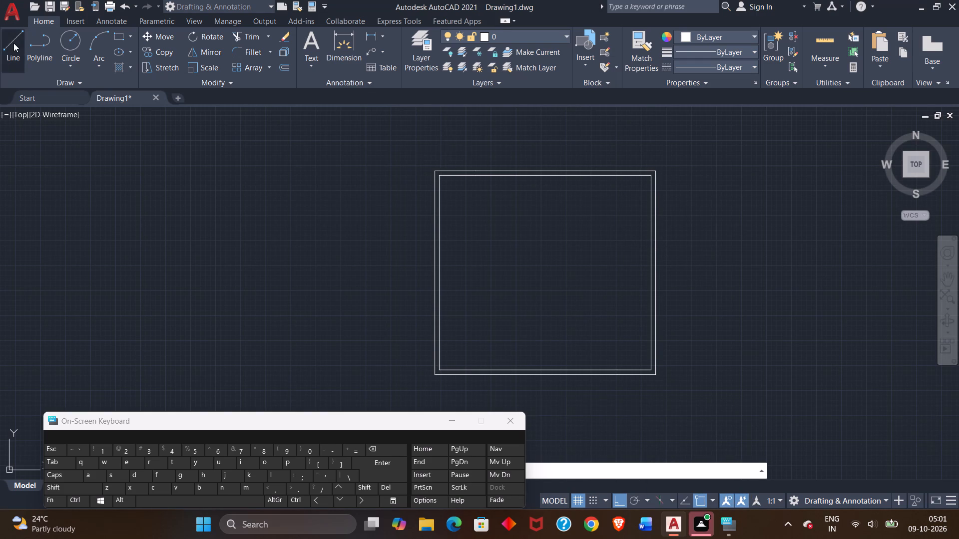
middle_drag(457, 203, 415, 196)
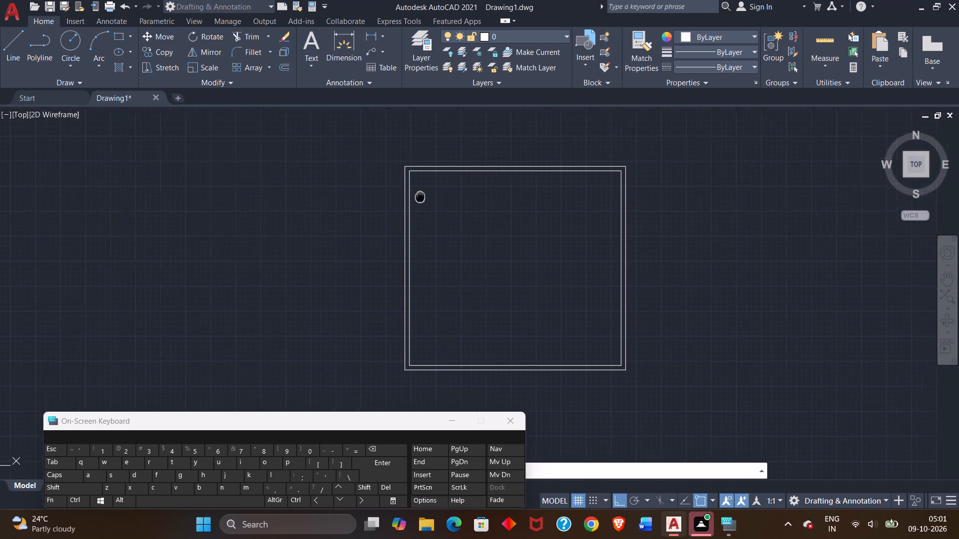
middle_drag(415, 196, 357, 163)
scroll(340, 136, up, 4)
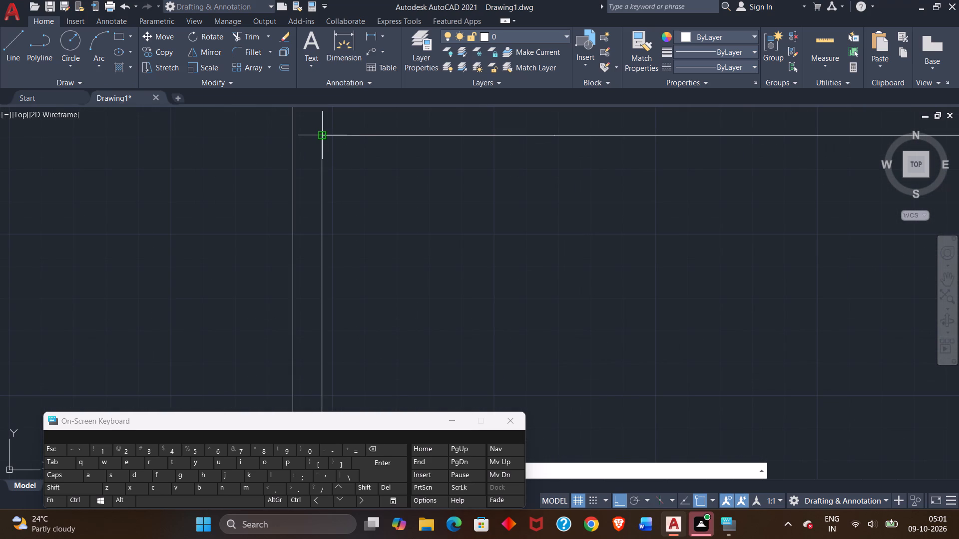
click(323, 137)
text(11'1)
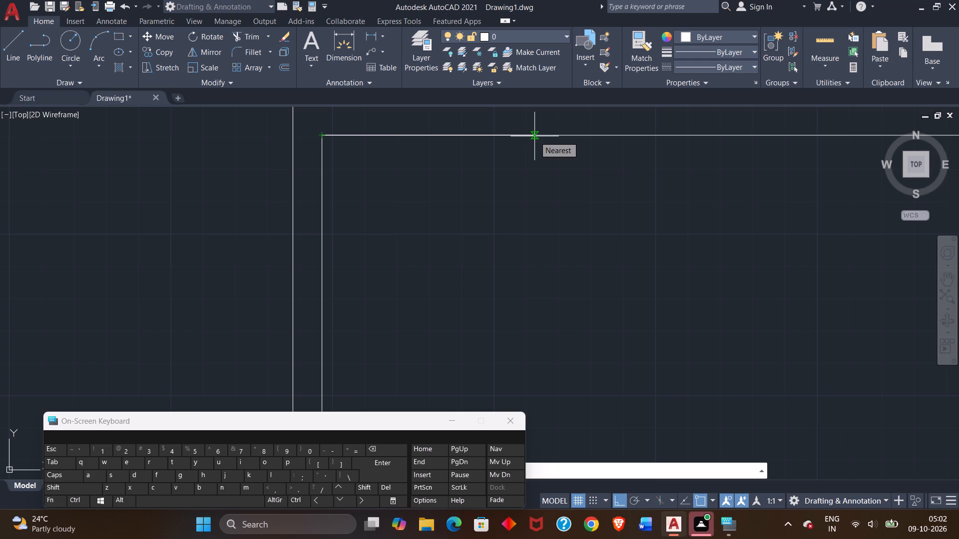
text(":Z)
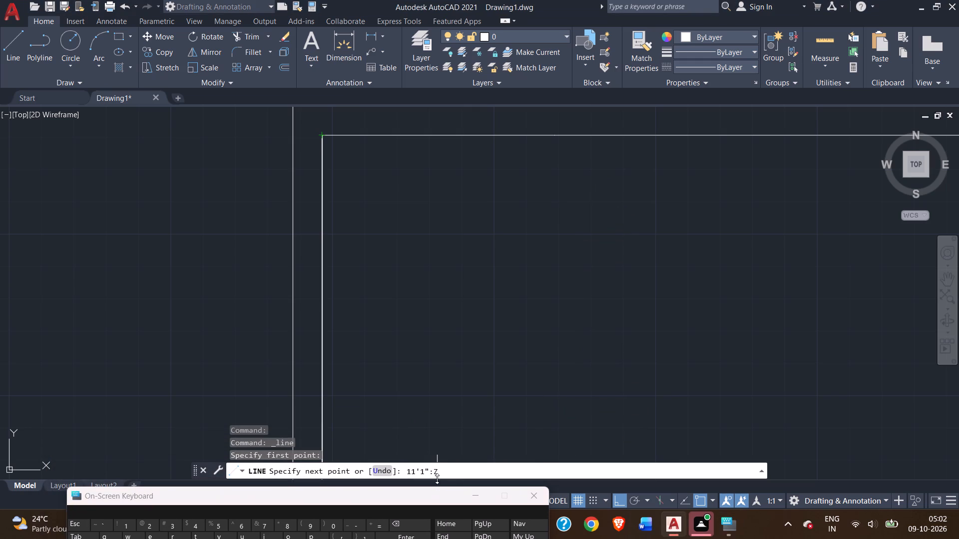
key(BackSpace)
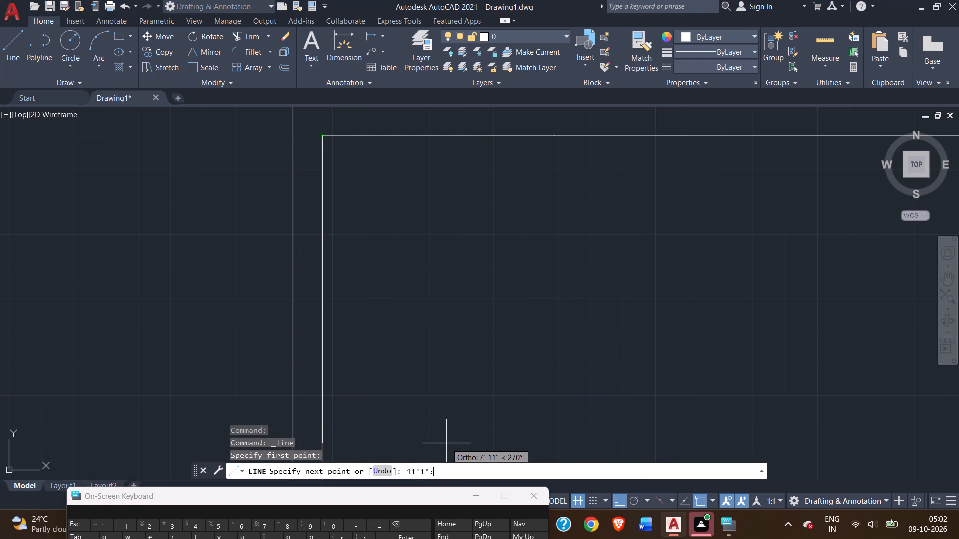
key(BackSpace)
scroll(741, 165, down, 3)
middle_drag(770, 202, 475, 160)
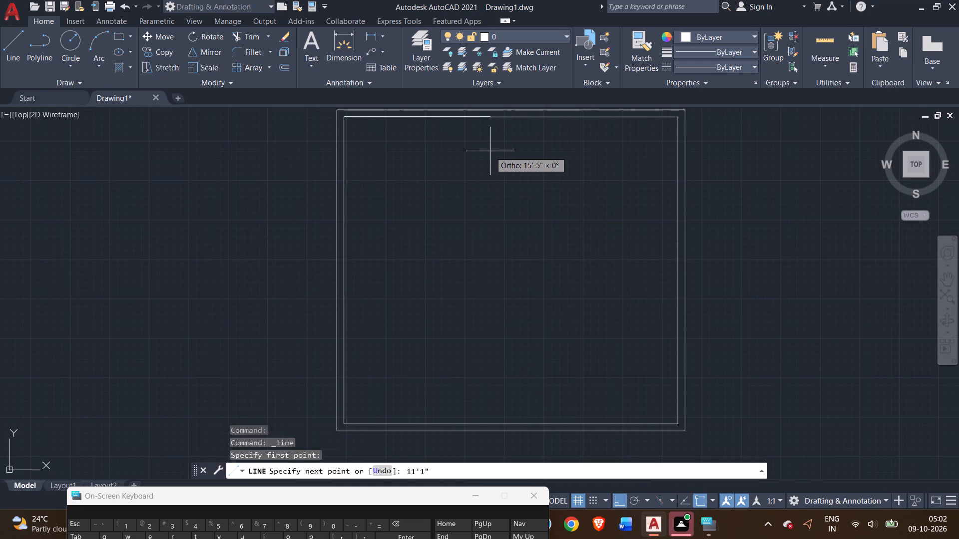
key(Return)
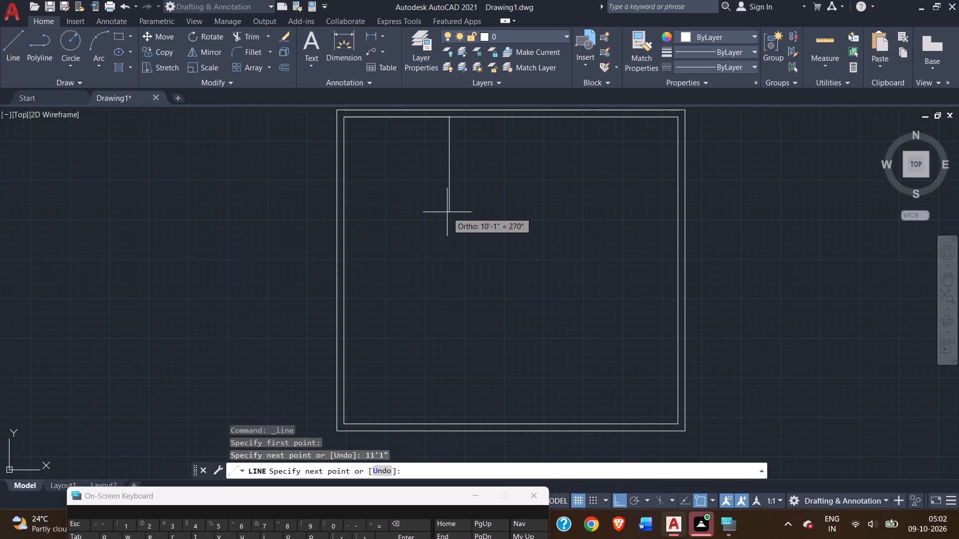
Continue the line 15'7" straight down from the end of the 11'1" segment, as the first room's right side.
text(15')
key(7)
key(shift+quotedbl)
key(Return)
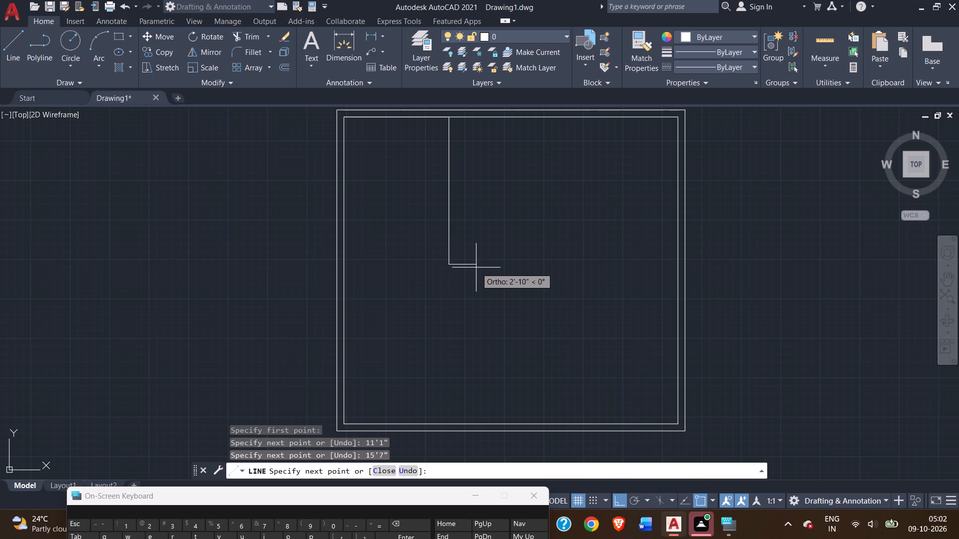
Continue the line 9" right and back up to the top wall's inner face, completing the first room's 9" partition.
scroll(476, 268, up, 1)
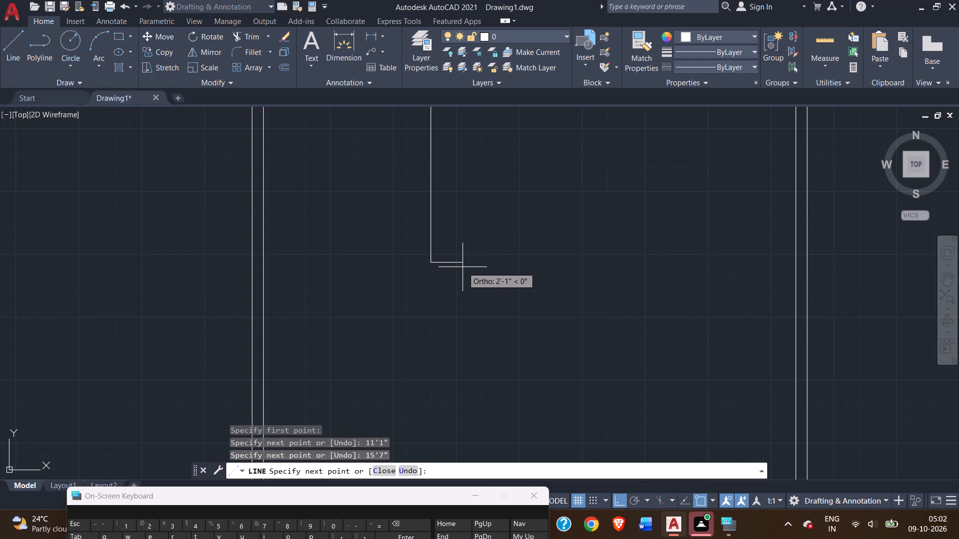
key(9)
key(shift+quotedbl)
key(Return)
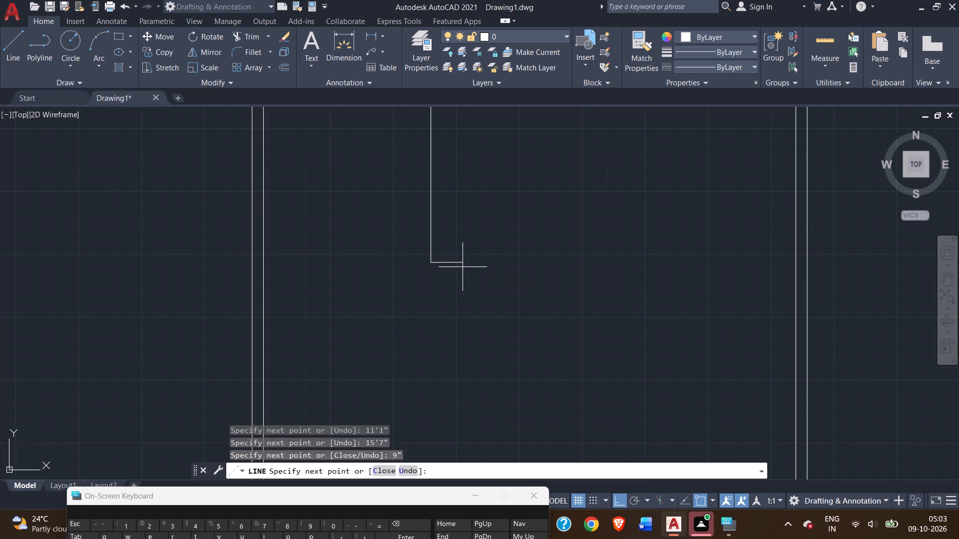
middle_drag(463, 180, 472, 328)
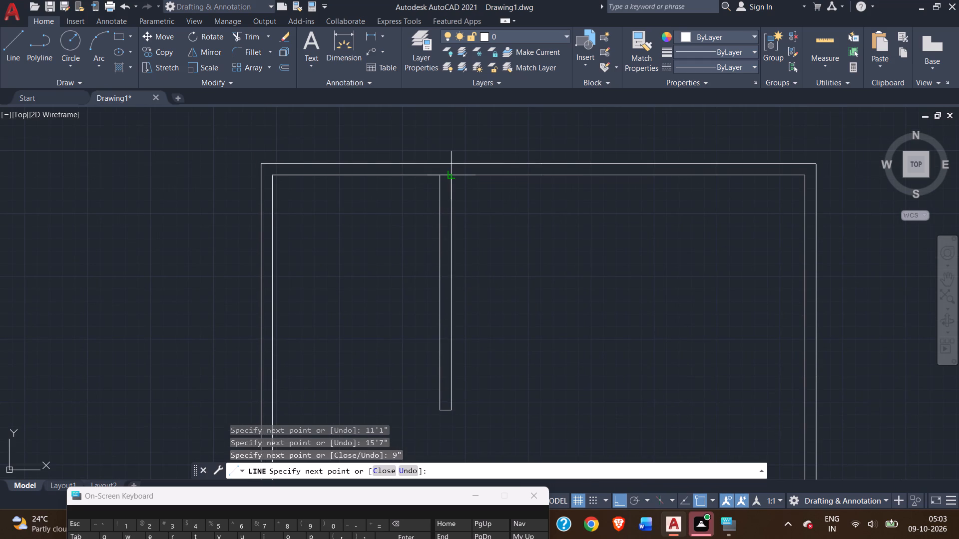
click(451, 175)
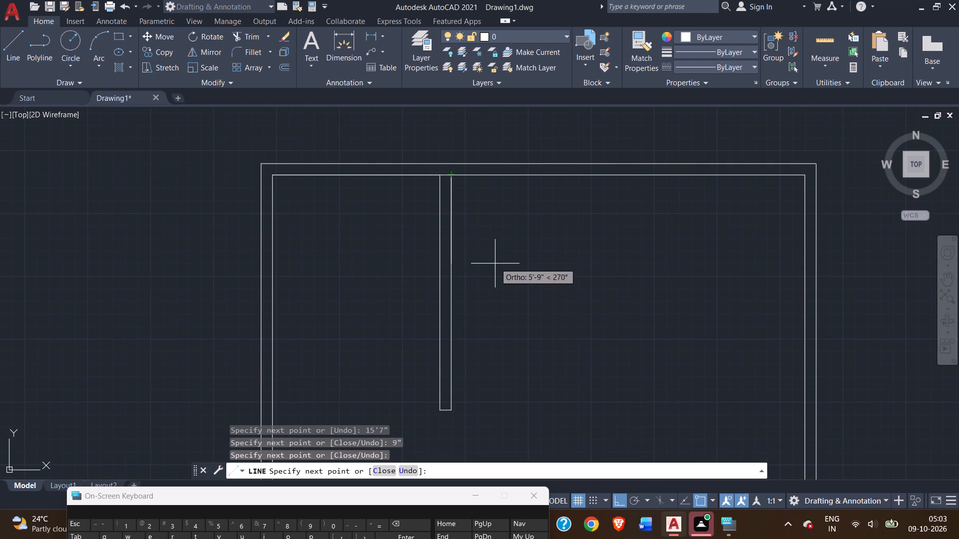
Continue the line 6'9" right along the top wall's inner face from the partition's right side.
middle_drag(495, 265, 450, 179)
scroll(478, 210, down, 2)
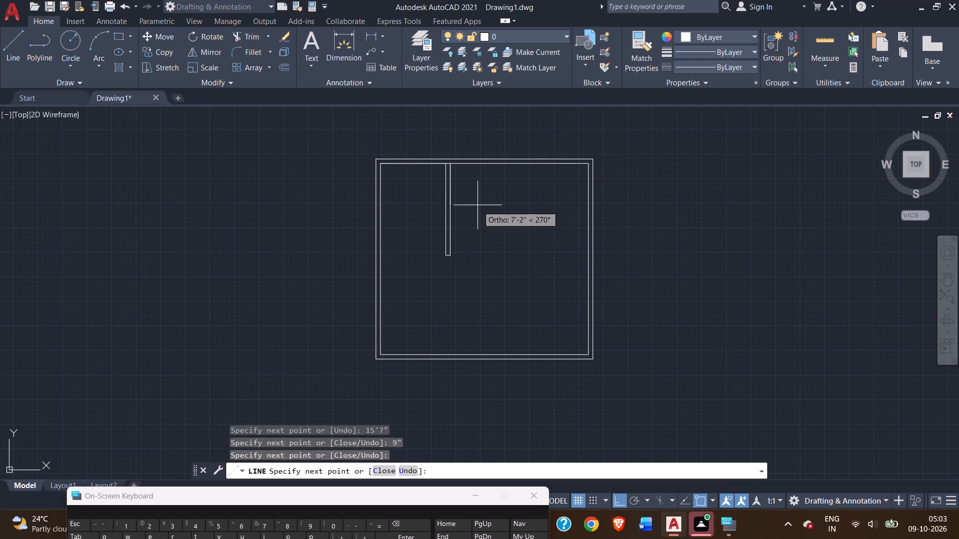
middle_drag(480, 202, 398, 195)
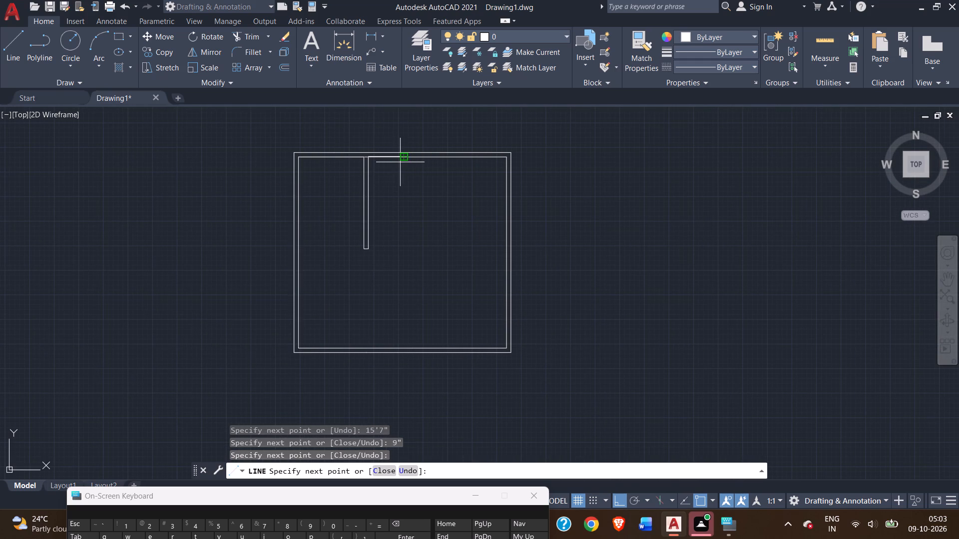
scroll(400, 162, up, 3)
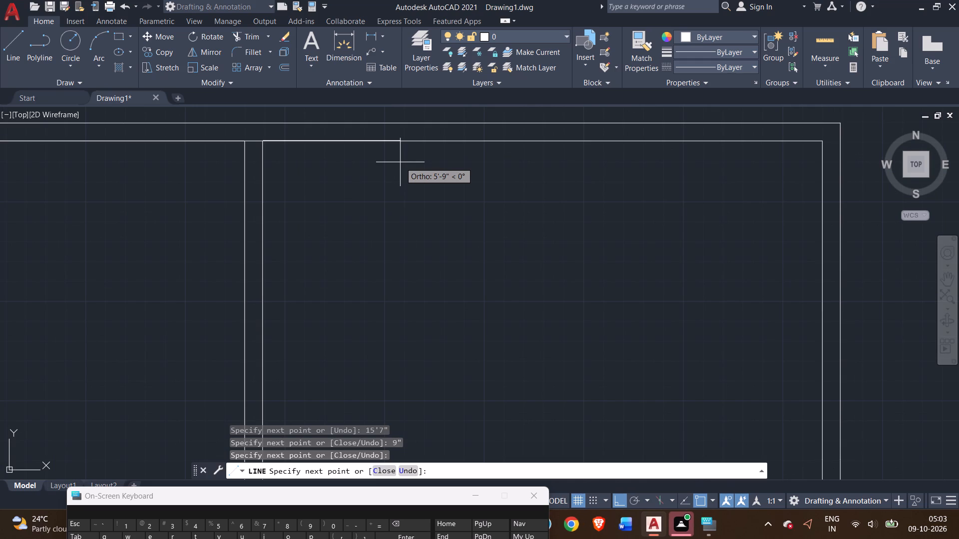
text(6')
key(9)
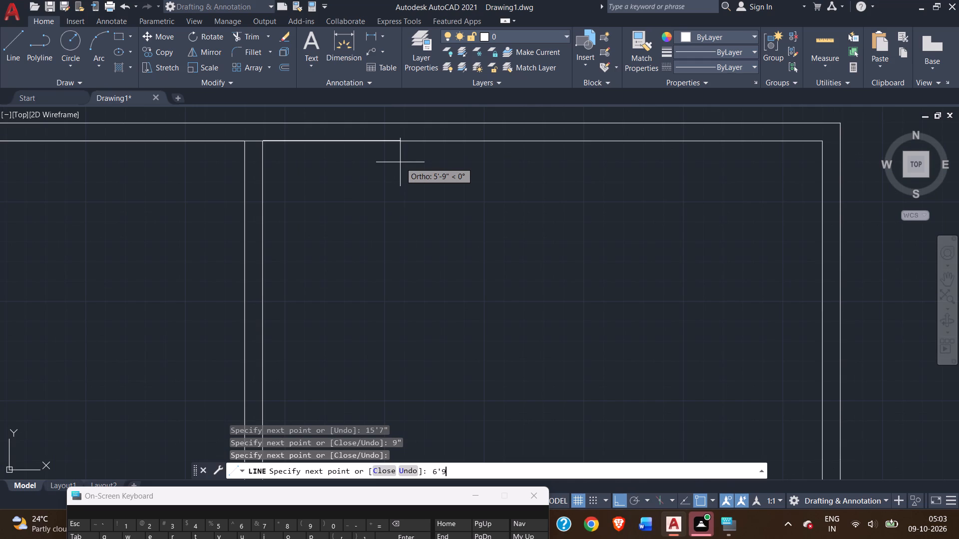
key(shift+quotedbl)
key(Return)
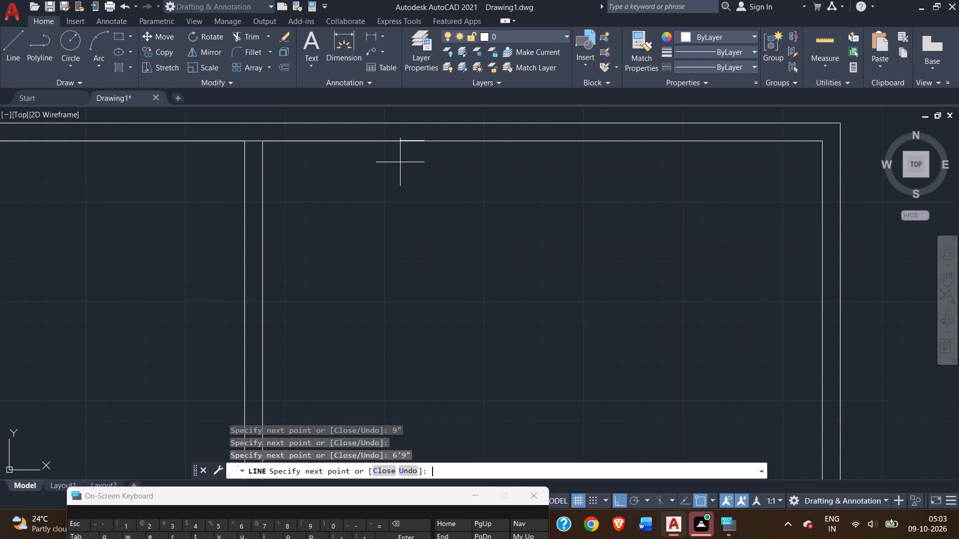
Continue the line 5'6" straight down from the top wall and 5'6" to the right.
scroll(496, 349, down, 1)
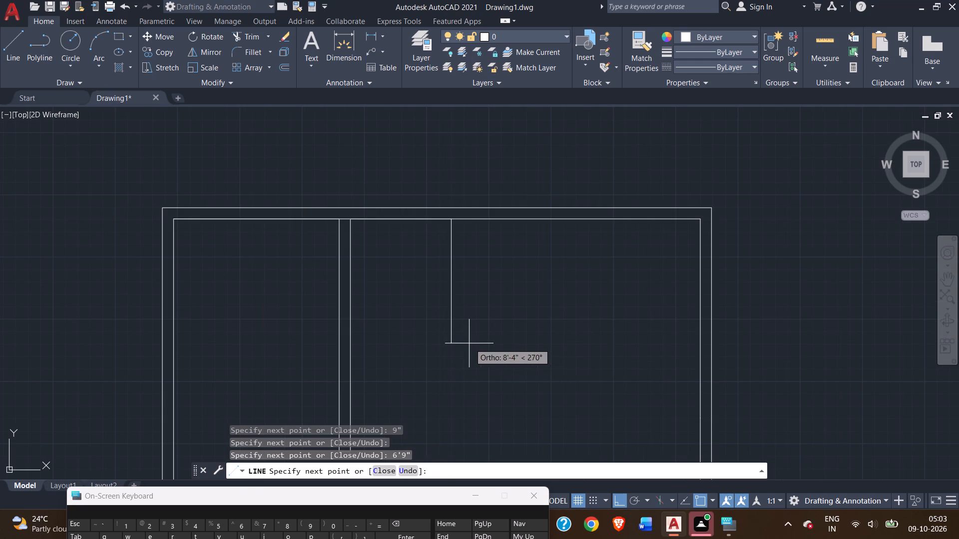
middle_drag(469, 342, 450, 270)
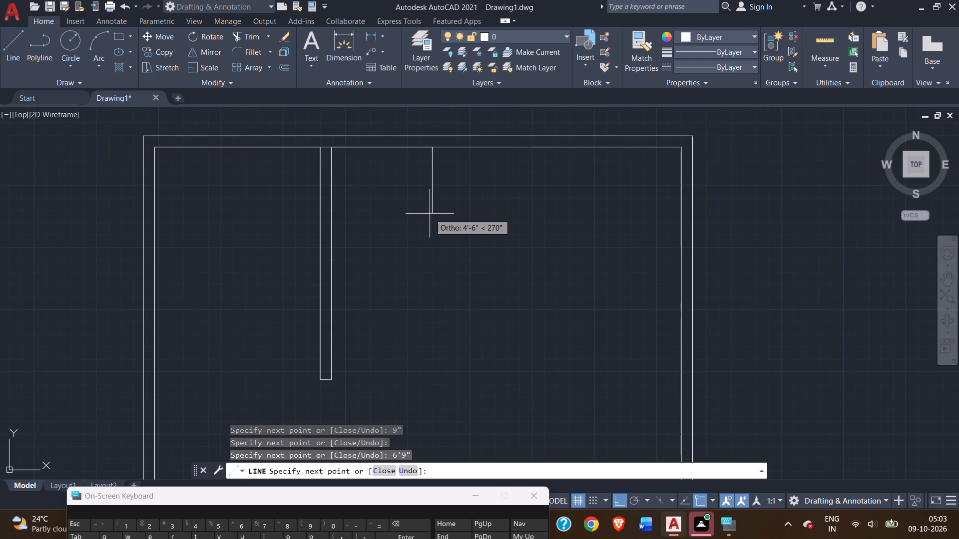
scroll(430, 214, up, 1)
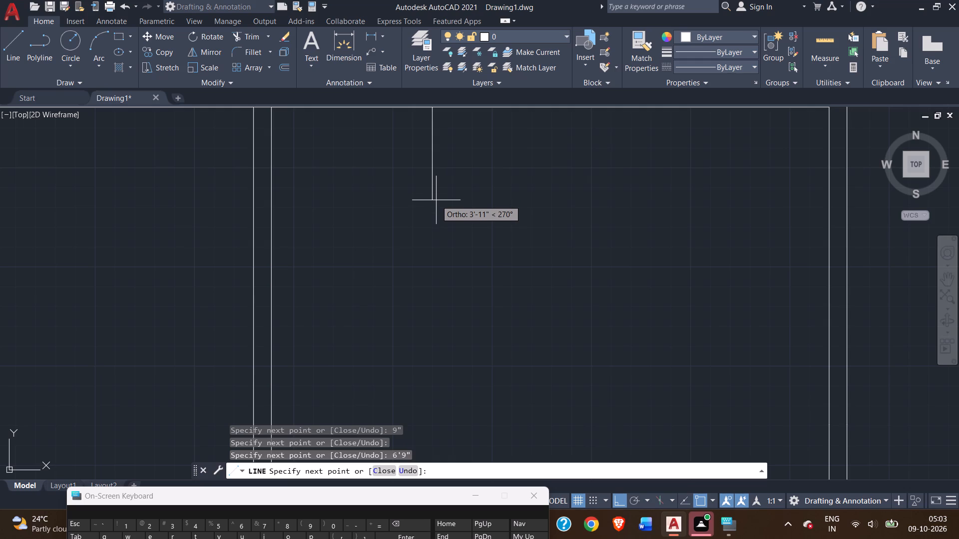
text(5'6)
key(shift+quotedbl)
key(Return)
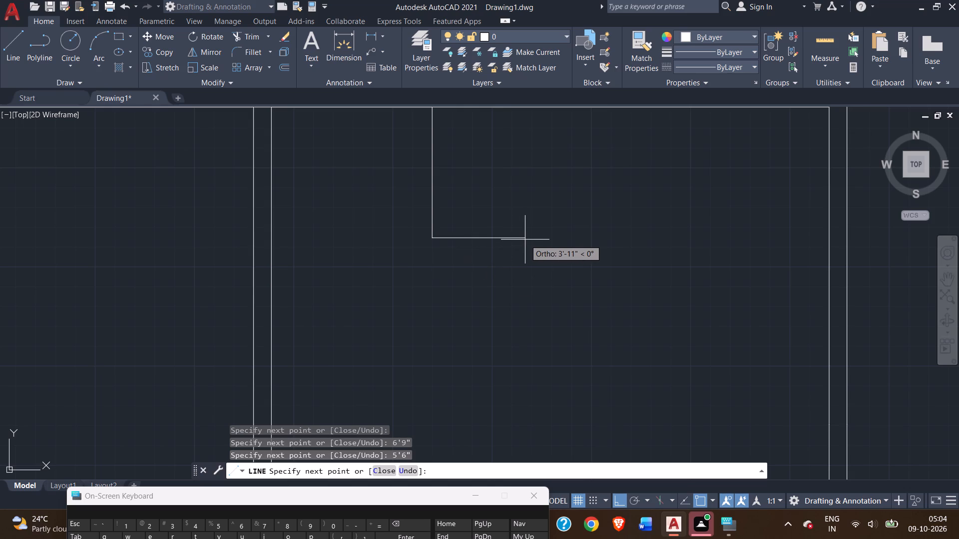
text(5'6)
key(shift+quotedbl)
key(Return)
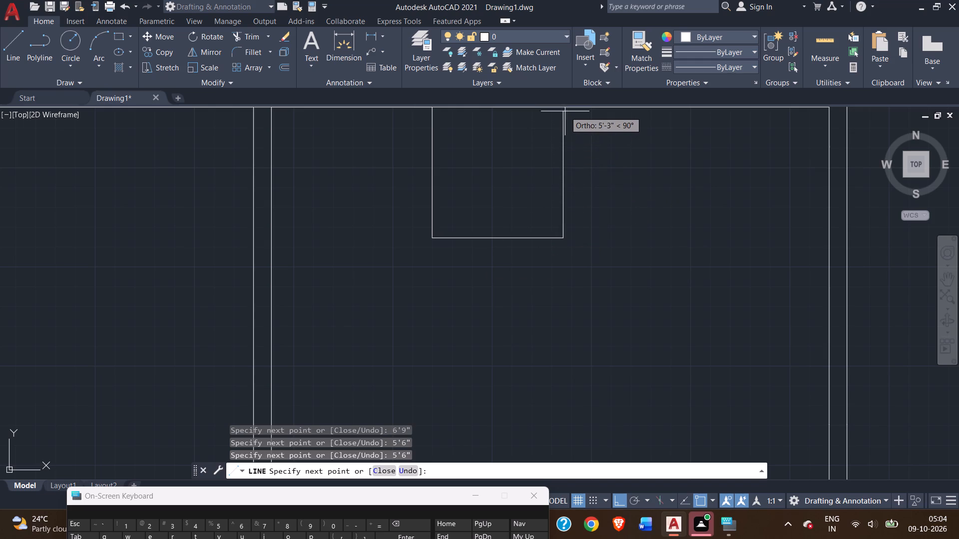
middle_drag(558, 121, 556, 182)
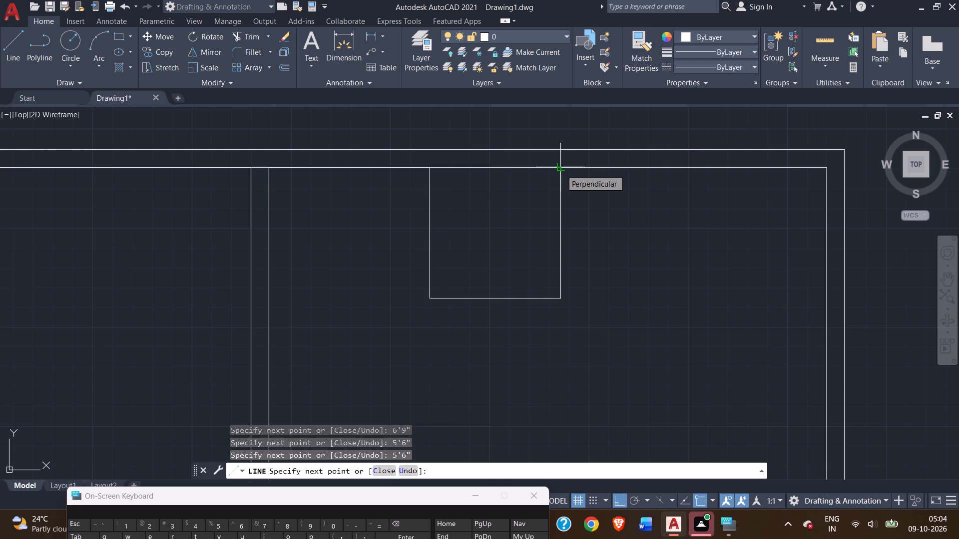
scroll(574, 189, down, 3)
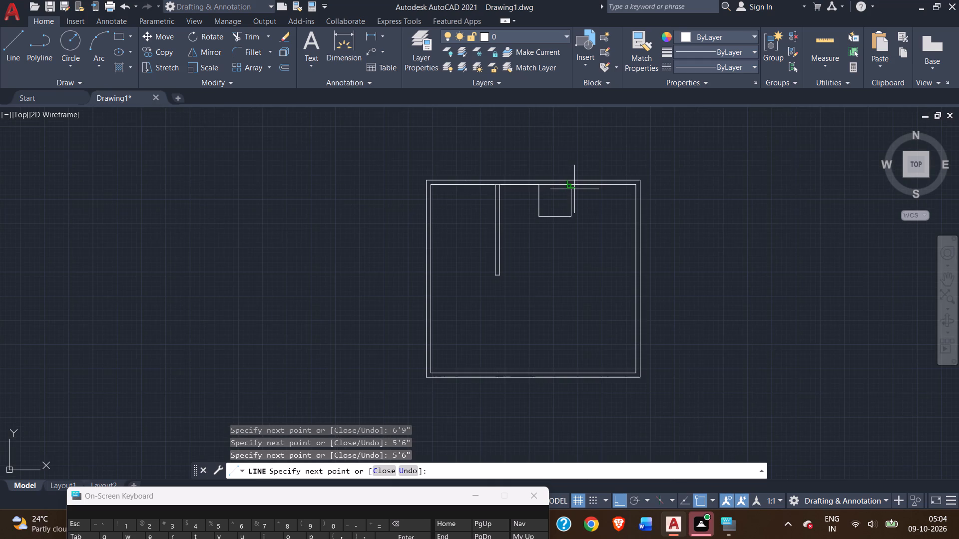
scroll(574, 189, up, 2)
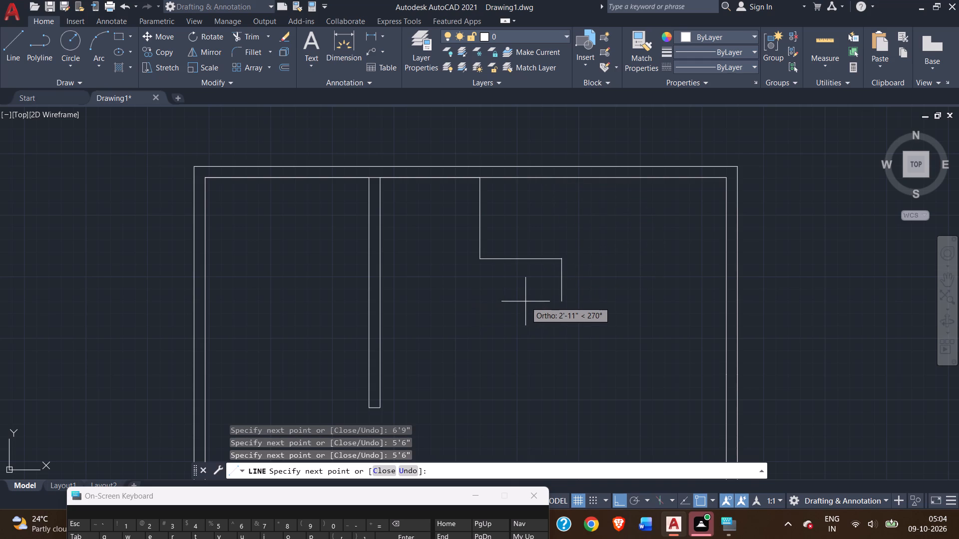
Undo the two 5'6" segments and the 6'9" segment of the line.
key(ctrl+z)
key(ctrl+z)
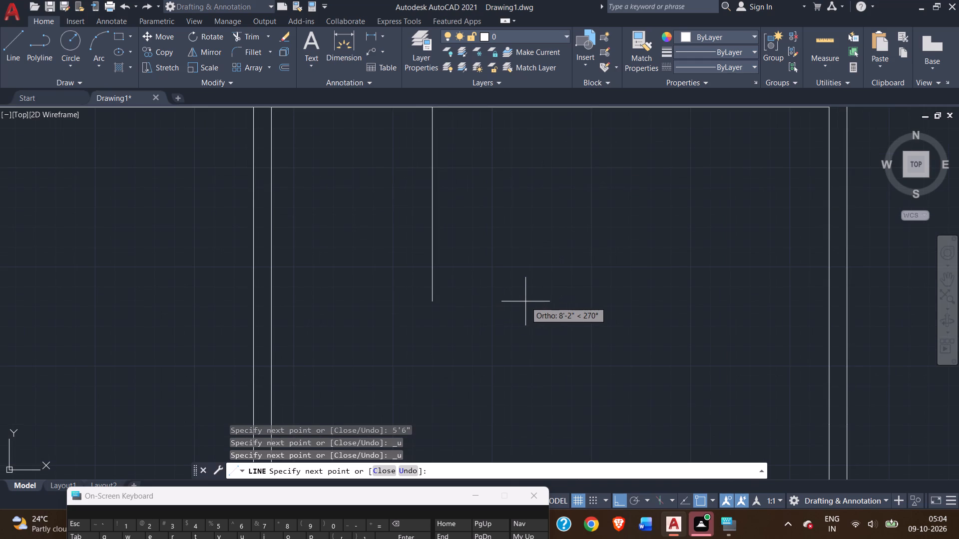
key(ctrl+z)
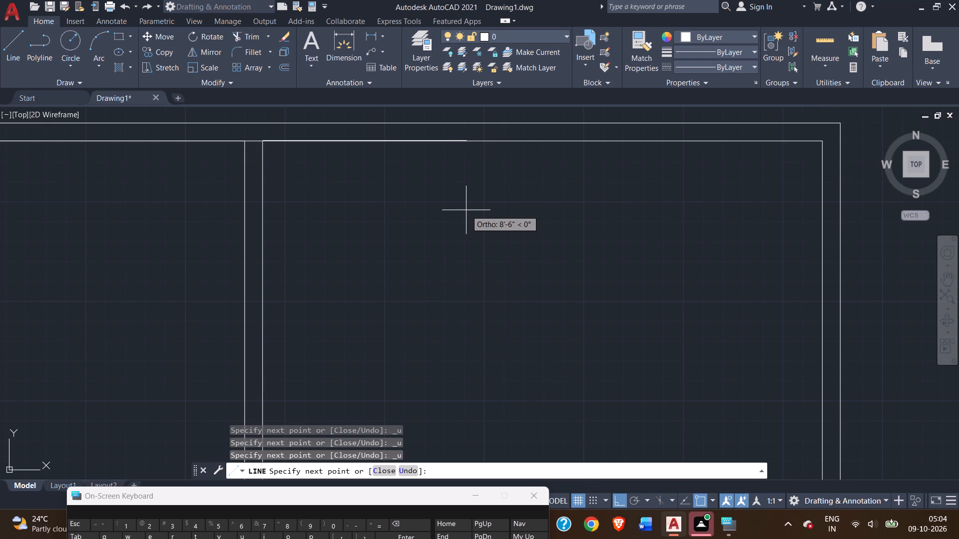
Draw the line 6'9" right along the top wall's inner face from the first partition, and continue it 8'6" straight down.
text(6'9)
key(shift+quotedbl)
key(Return)
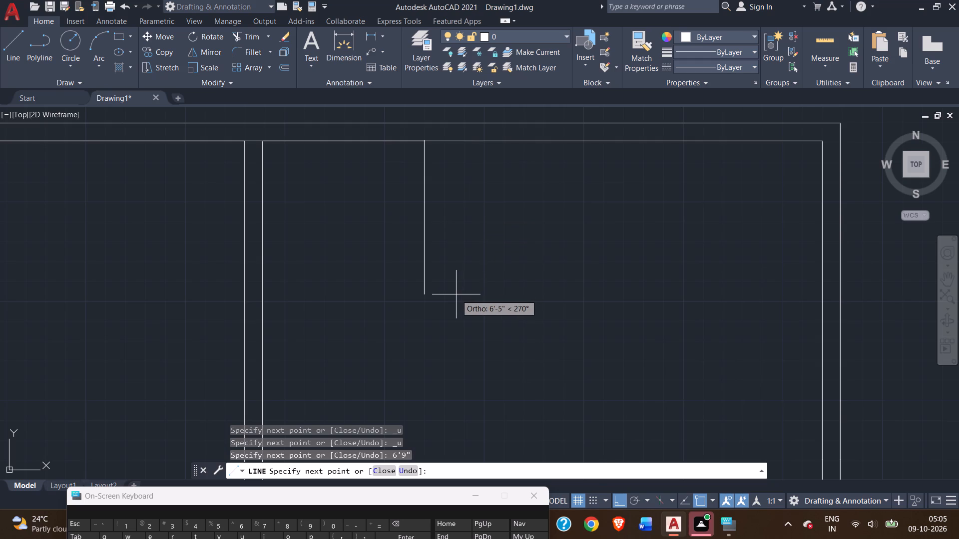
scroll(456, 294, down, 2)
middle_drag(455, 345, 441, 298)
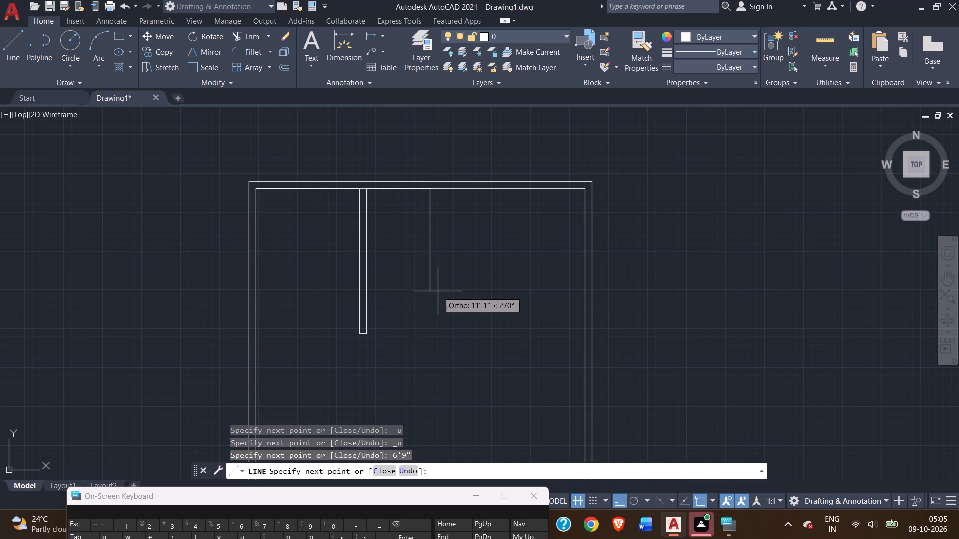
text(8'6)
key(shift+quotedbl)
key(Return)
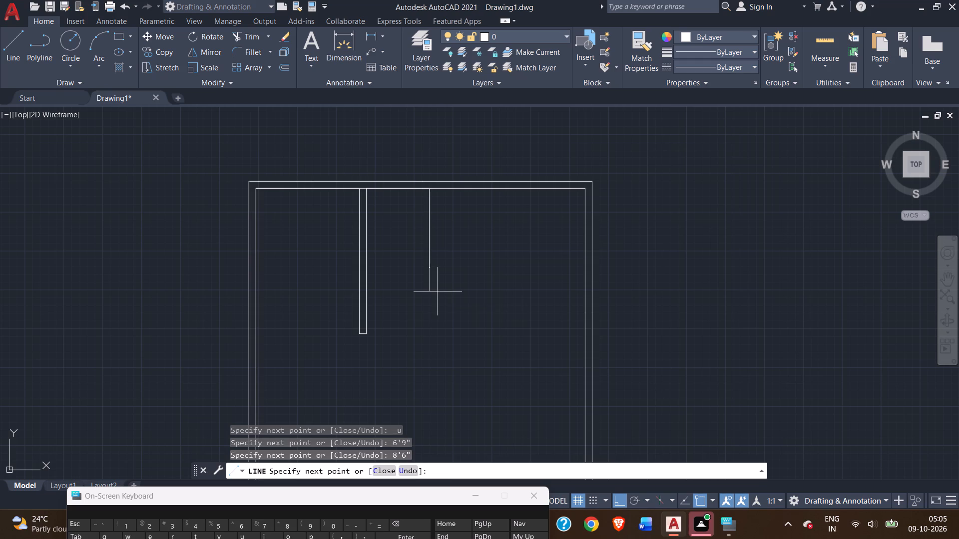
Continue the line 9" right and back up to the top wall's inner face, completing the second 9" partition.
scroll(441, 263, up, 2)
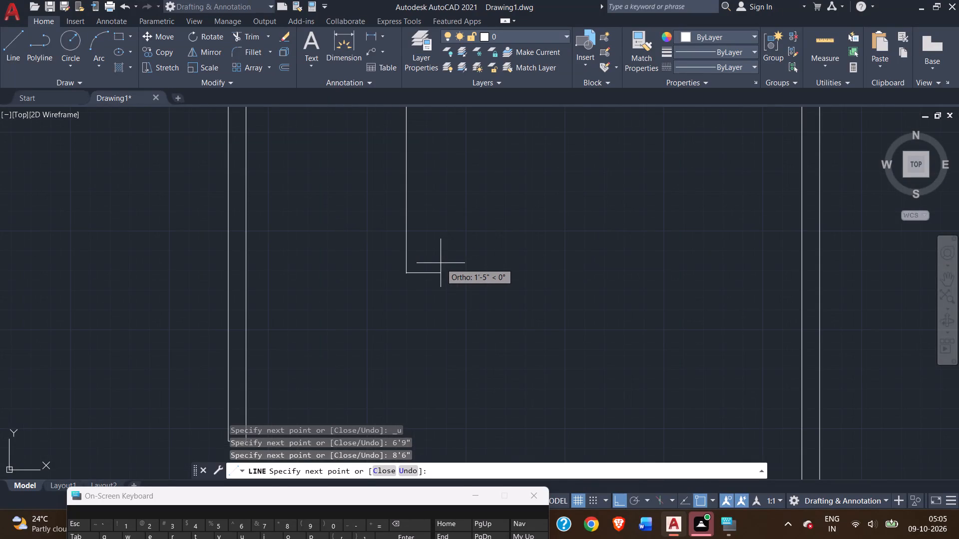
key(9)
key(shift+quotedbl)
key(Return)
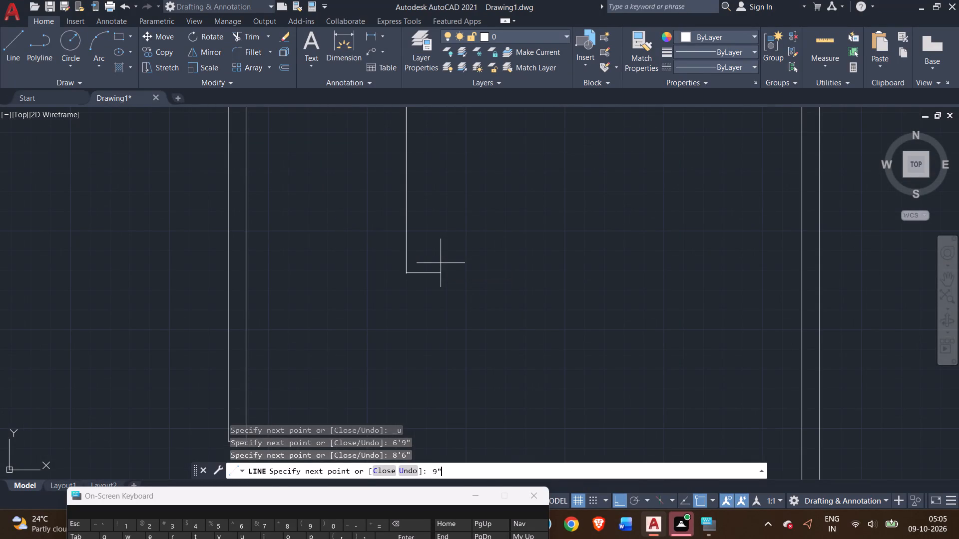
middle_drag(426, 144, 429, 263)
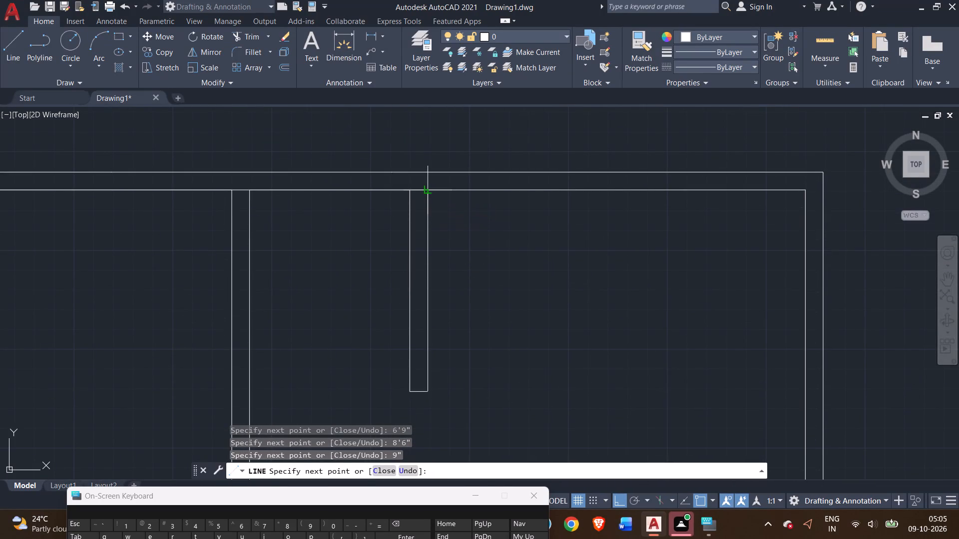
click(426, 190)
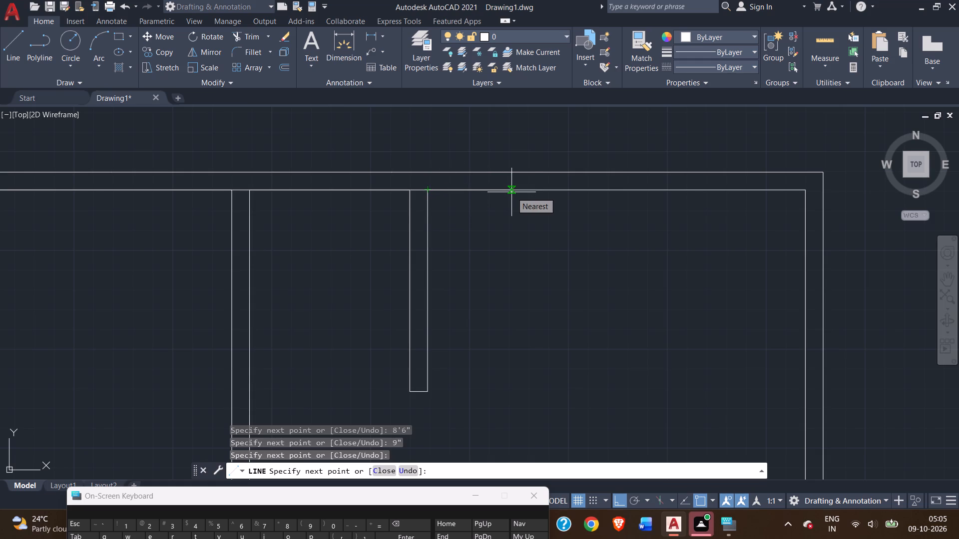
Continue the line 5' right along the top wall, and straight down to align with the second partition's bottom end.
text(5')
key(Return)
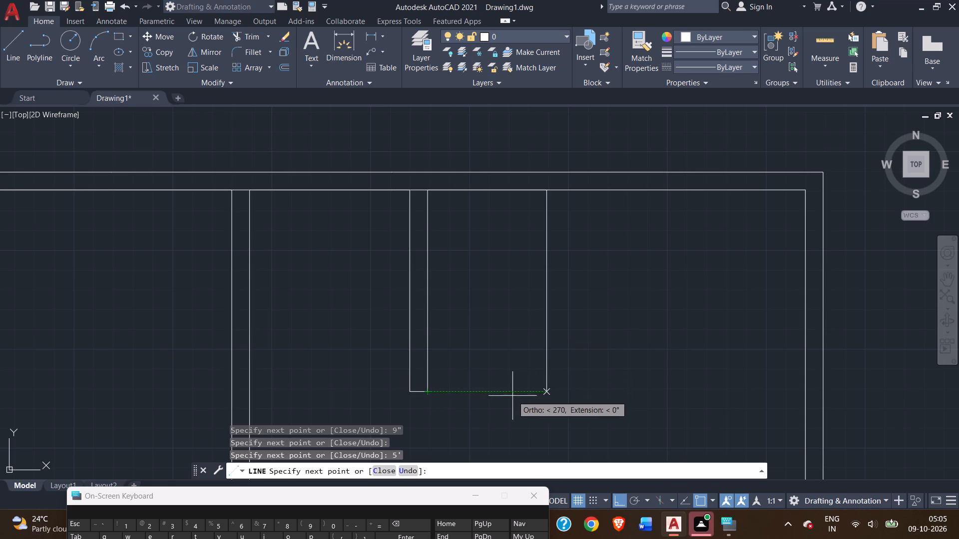
click(546, 392)
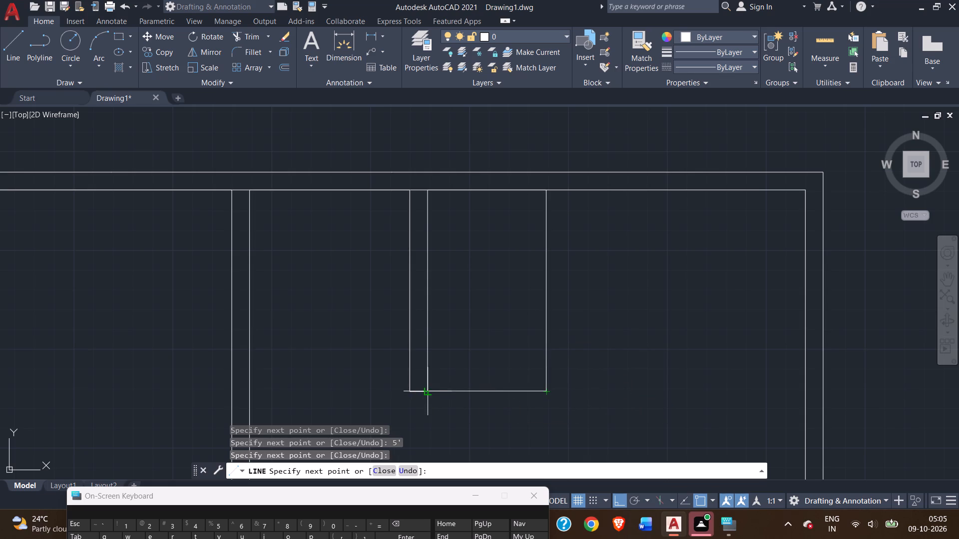
scroll(428, 393, up, 3)
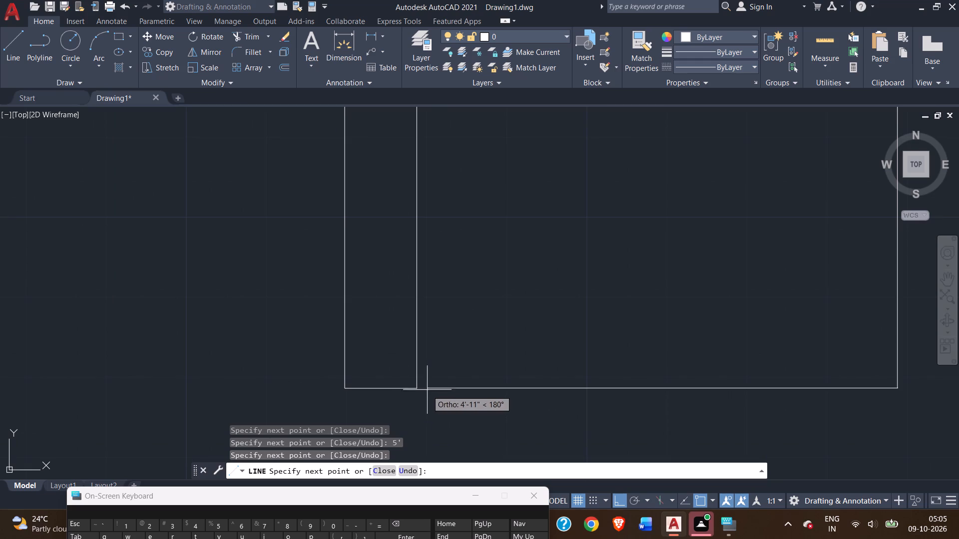
scroll(613, 385, down, 3)
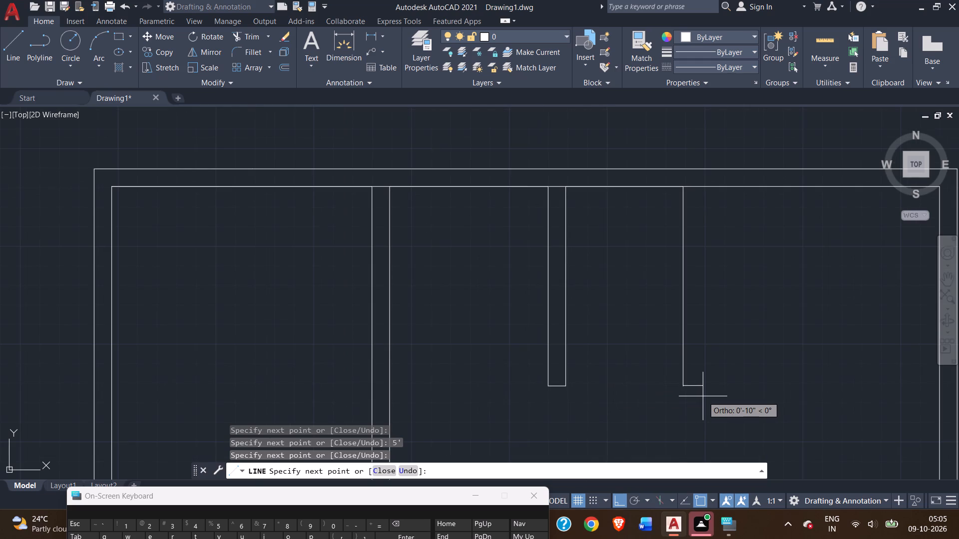
Continue the line 4" right and back up to the top wall's inner face, completing the third partition, and end the line.
key(4)
key(shift+quotedbl)
key(Return)
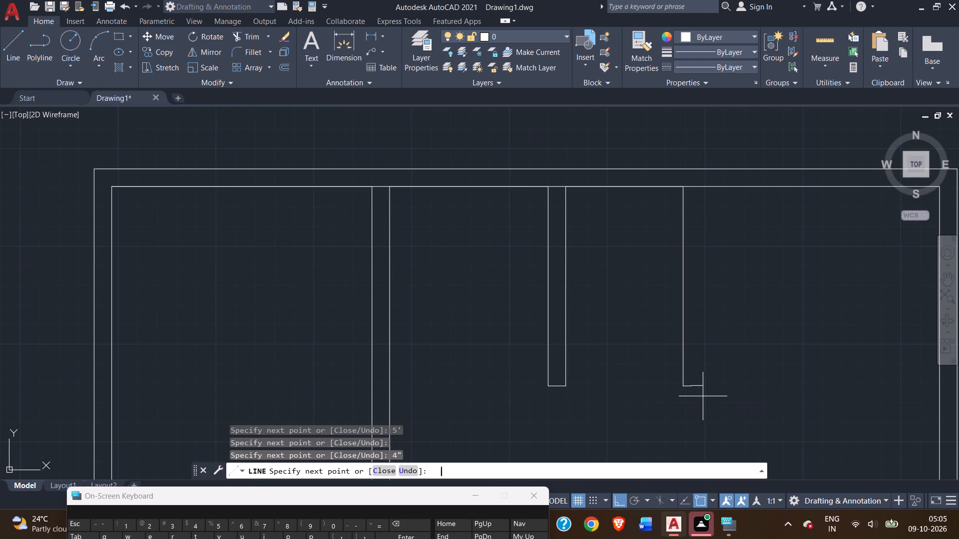
click(689, 187)
right_click(731, 222)
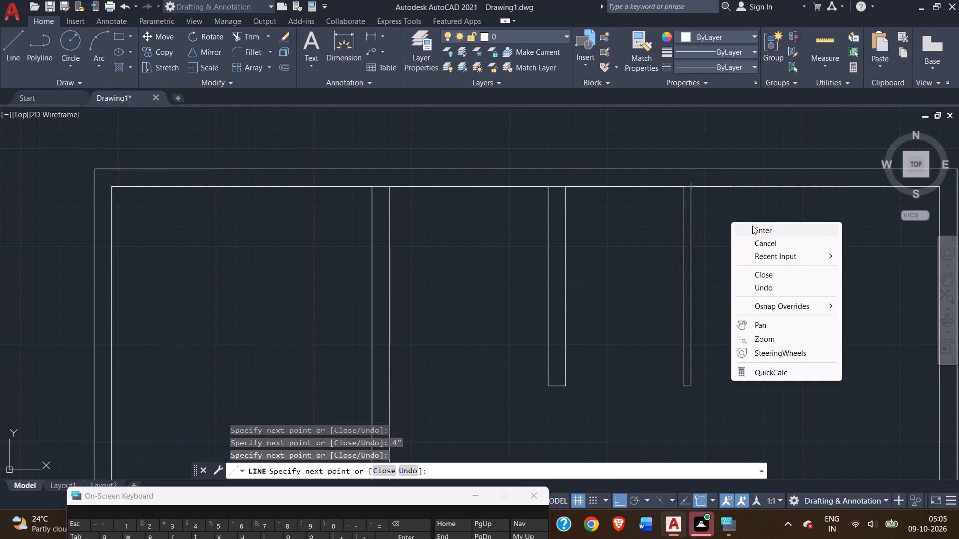
click(752, 226)
Draw a 13'4" line straight down the right wall's inner face from the inner top-right corner.
middle_drag(732, 226, 545, 224)
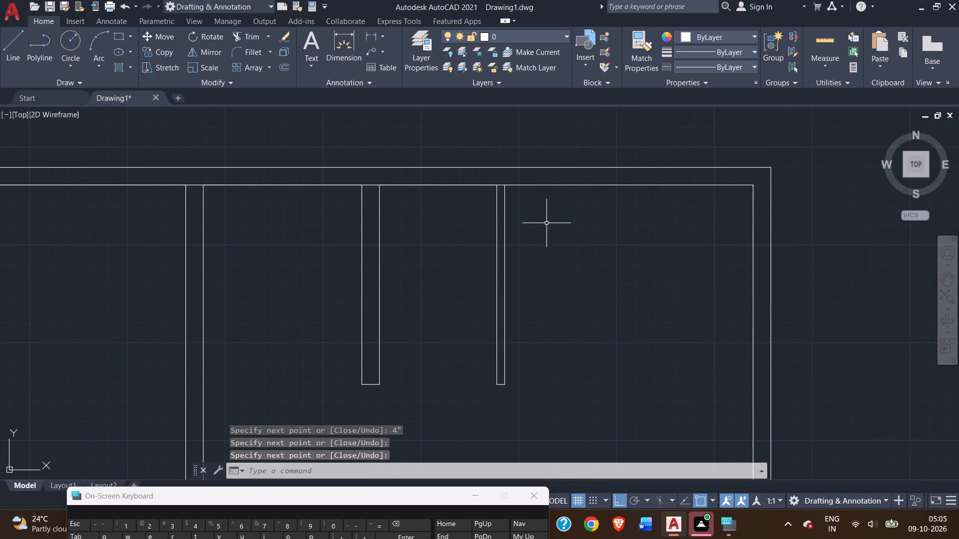
scroll(594, 224, down, 2)
middle_drag(594, 256, 560, 216)
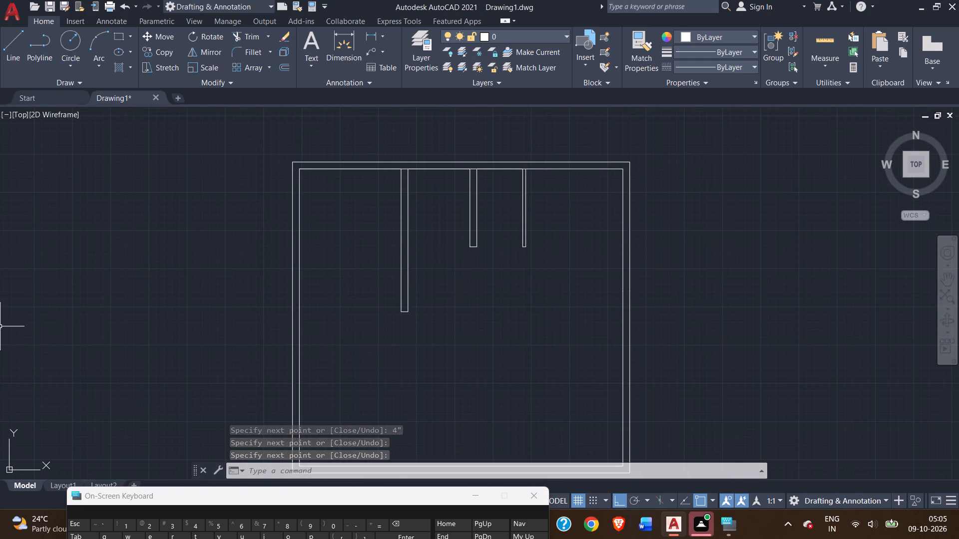
click(10, 51)
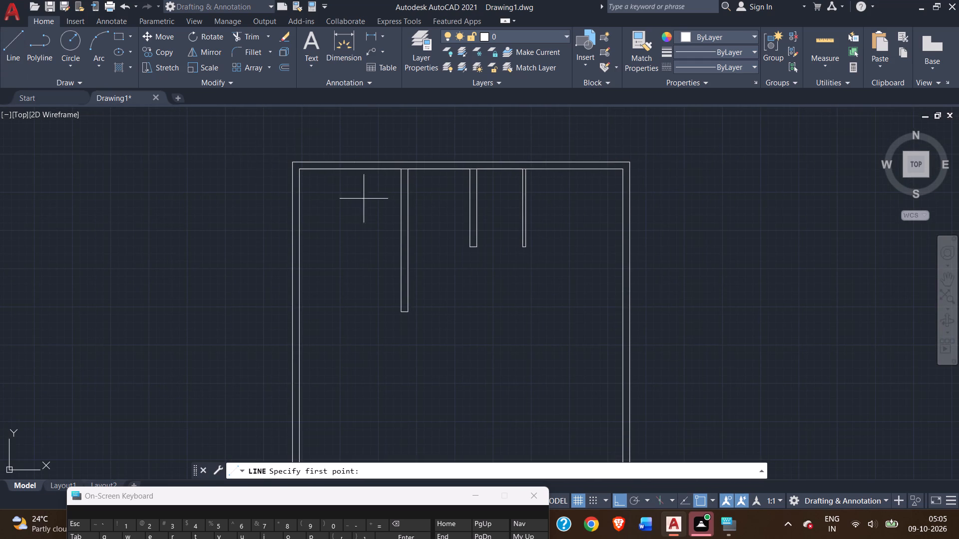
middle_drag(596, 211, 532, 146)
middle_drag(606, 147, 616, 181)
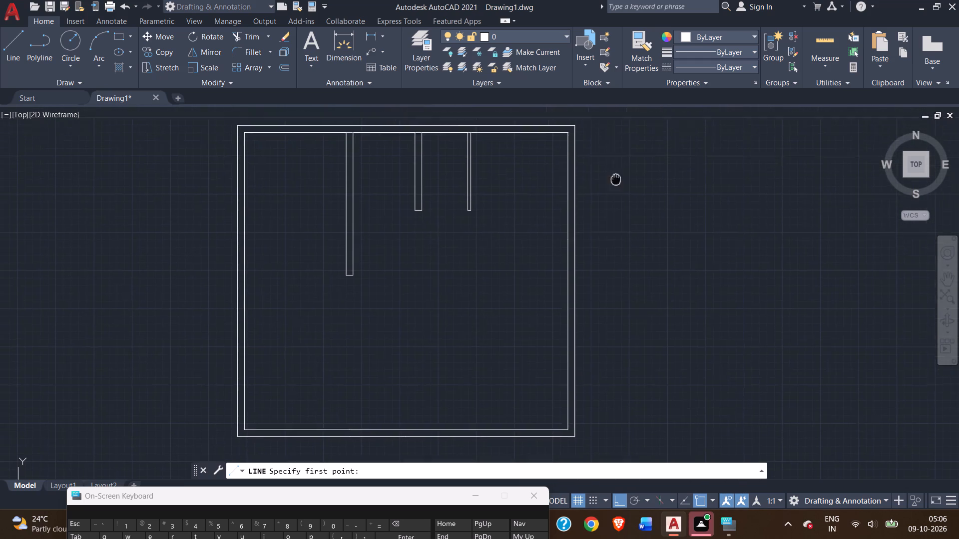
middle_drag(616, 181, 623, 220)
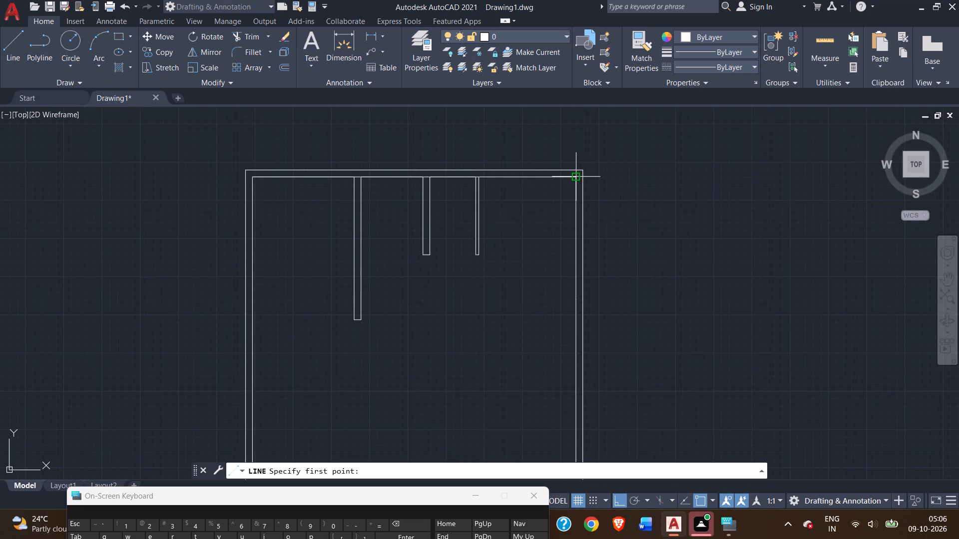
click(575, 180)
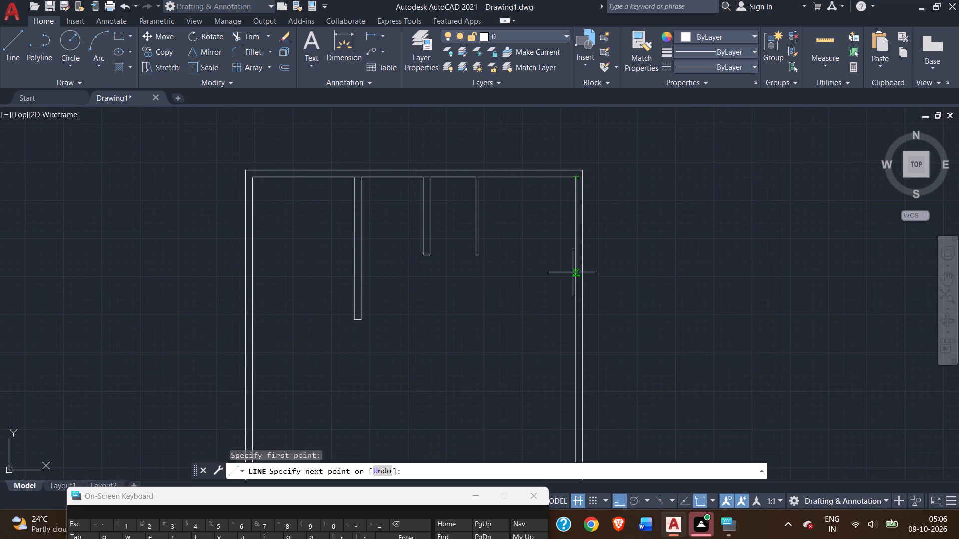
middle_drag(570, 300, 525, 202)
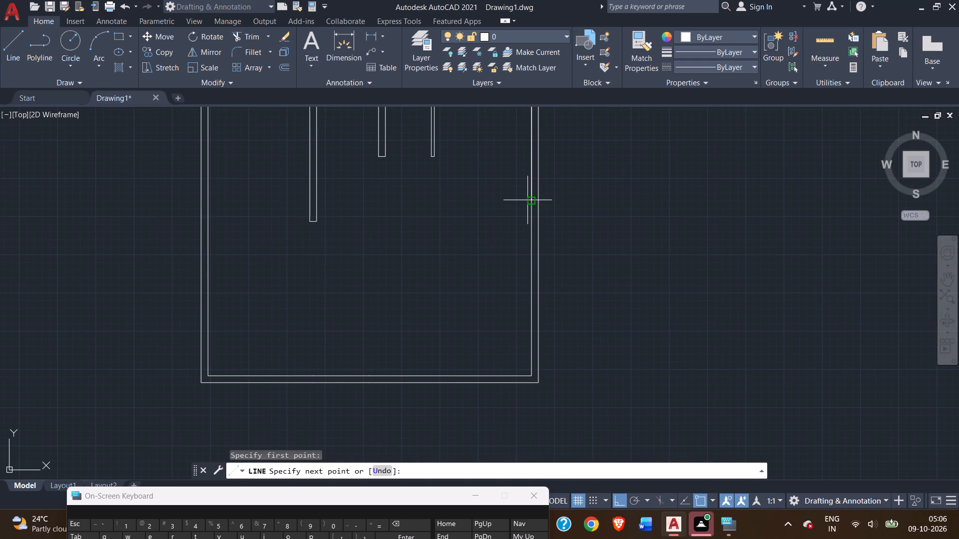
middle_drag(527, 200, 530, 237)
scroll(530, 237, up, 1)
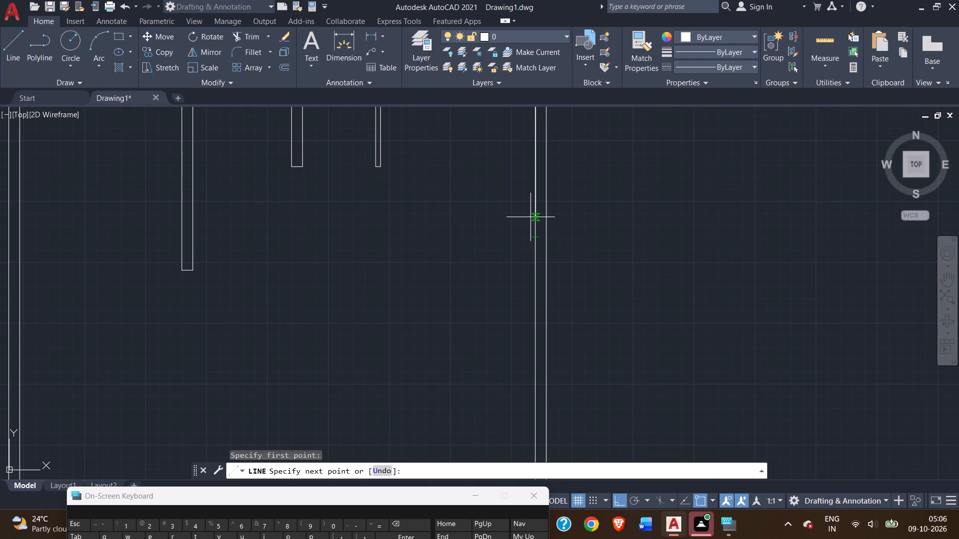
text(13'4)
key(shift+quotedbl)
key(Return)
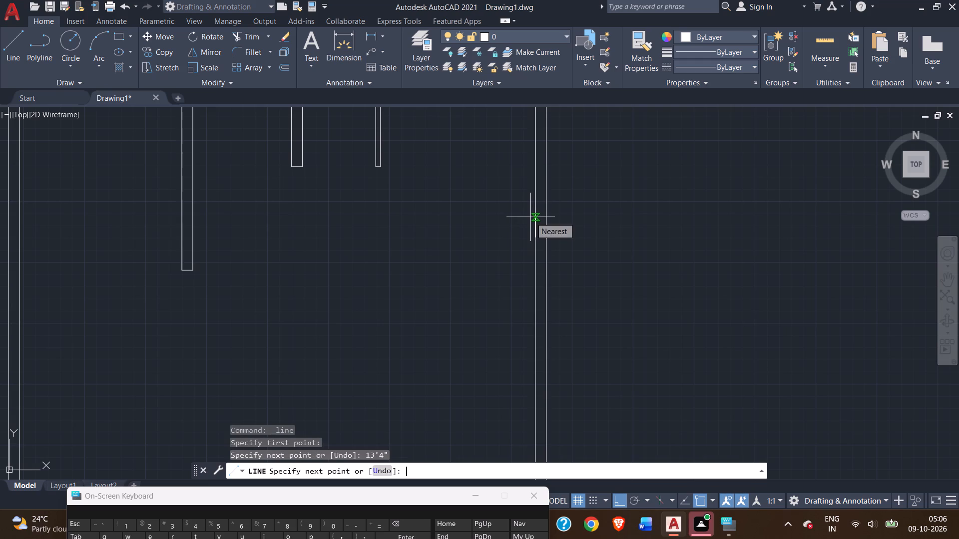
scroll(444, 237, down, 2)
middle_drag(448, 237, 434, 271)
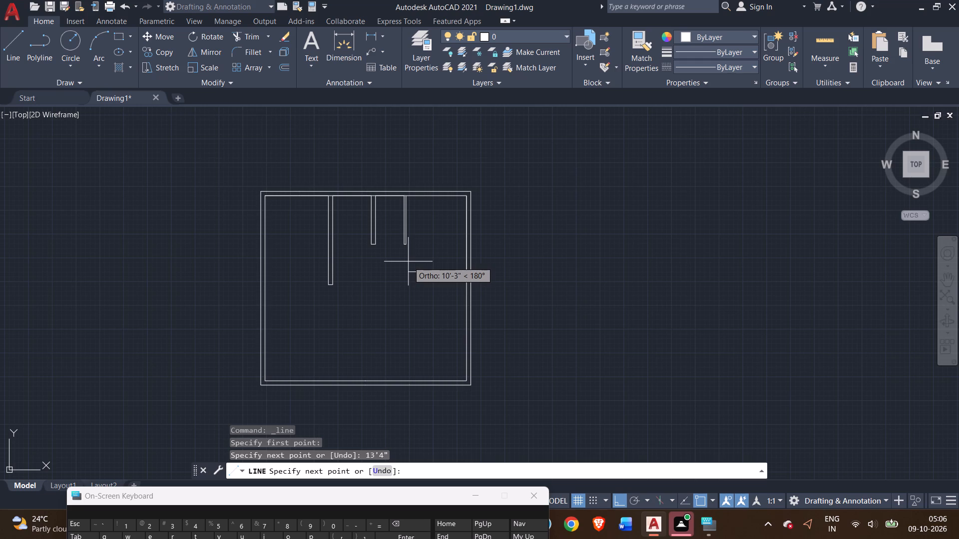
scroll(406, 264, up, 1)
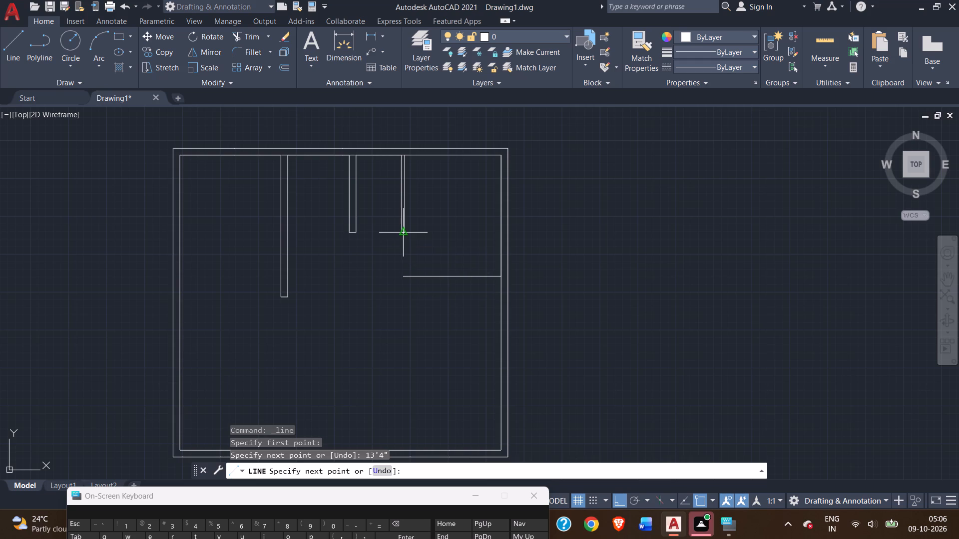
scroll(406, 234, up, 2)
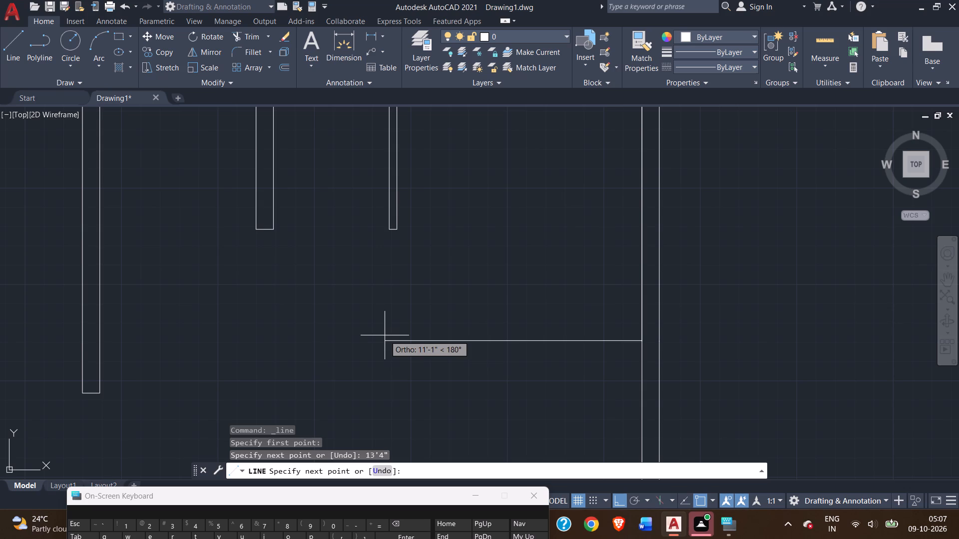
right_click(478, 340)
click(506, 351)
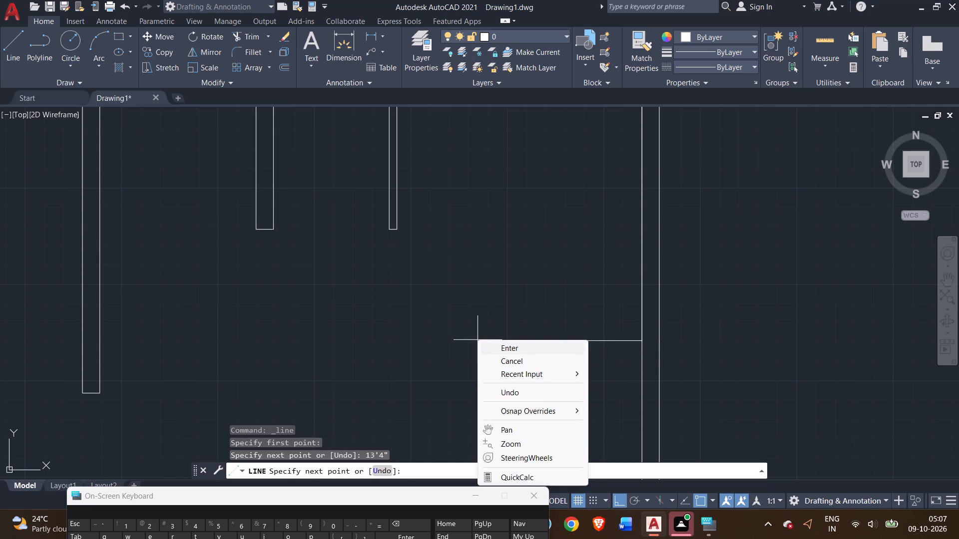
Check the clear width along the top wall between the 4" partition and the right wall, without placing a dimension.
click(339, 49)
middle_drag(434, 156, 435, 184)
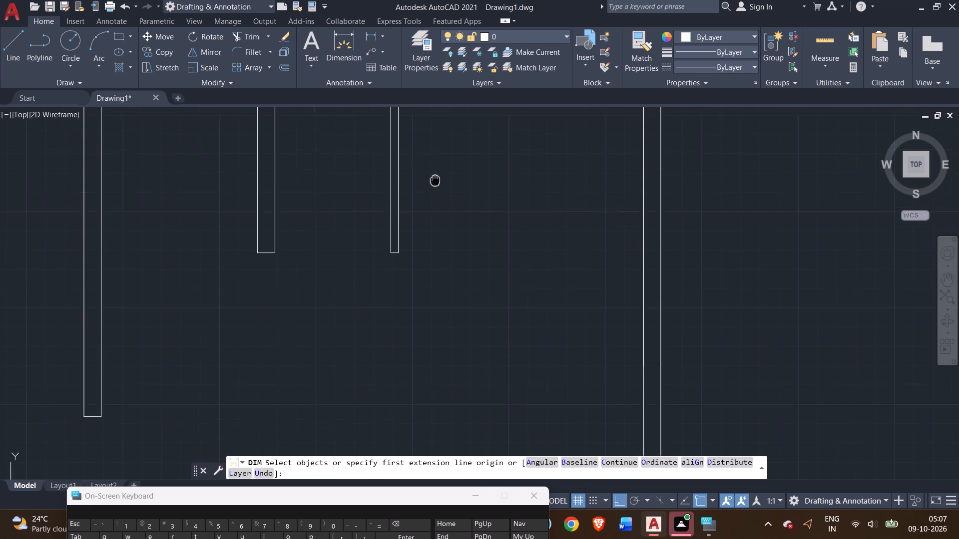
middle_drag(435, 184, 443, 298)
click(408, 176)
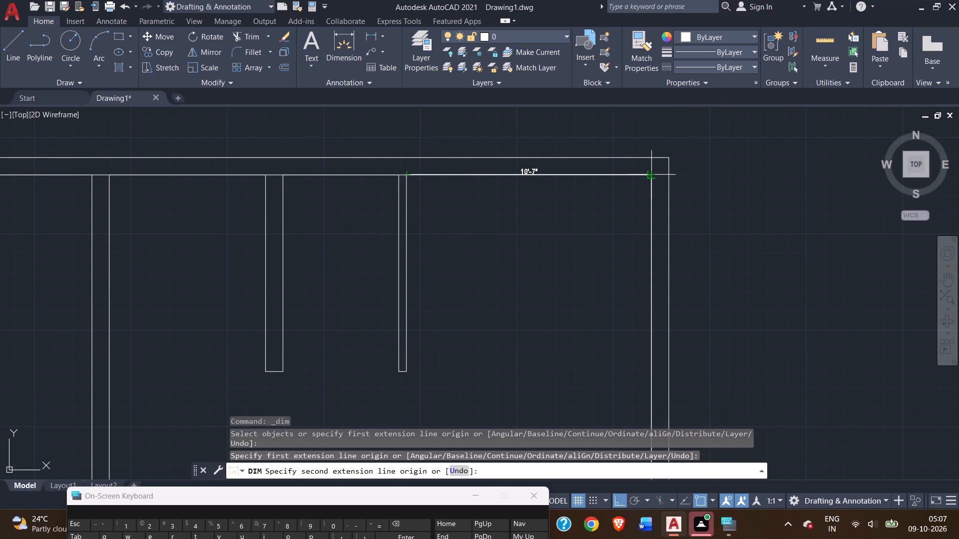
right_click(531, 200)
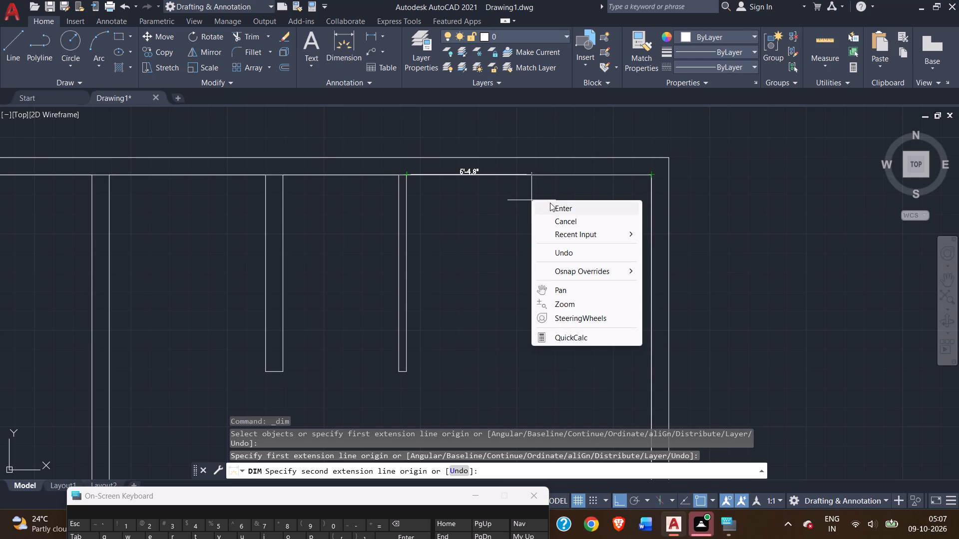
click(551, 206)
Check the clear width along the top wall from the inner top-left corner to the first partition, without placing a dimension.
scroll(484, 225, down, 2)
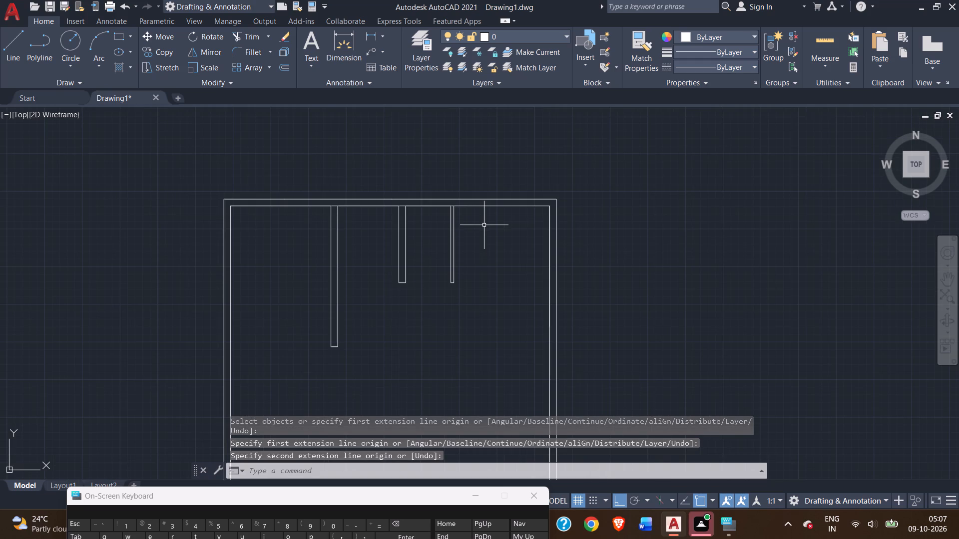
middle_drag(486, 225, 489, 178)
click(338, 54)
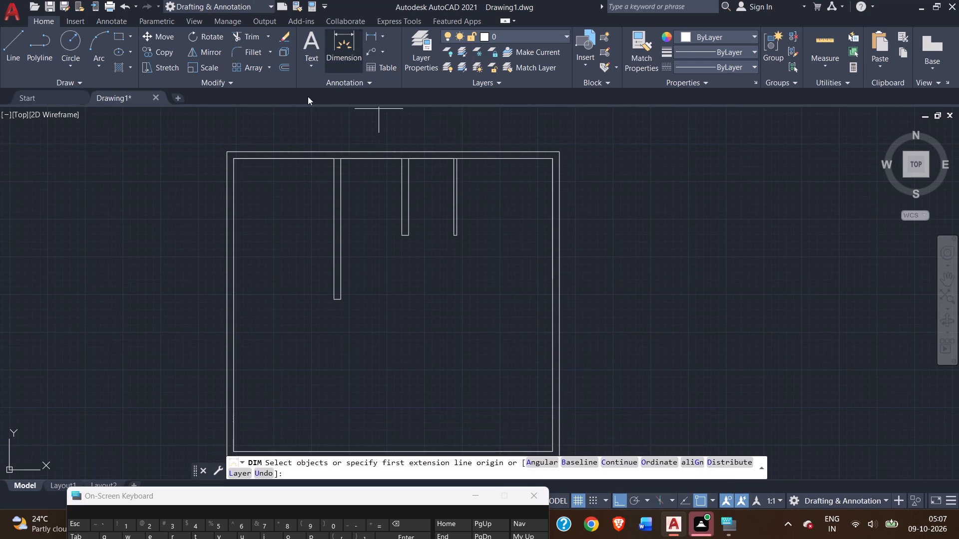
scroll(237, 160, up, 2)
click(225, 160)
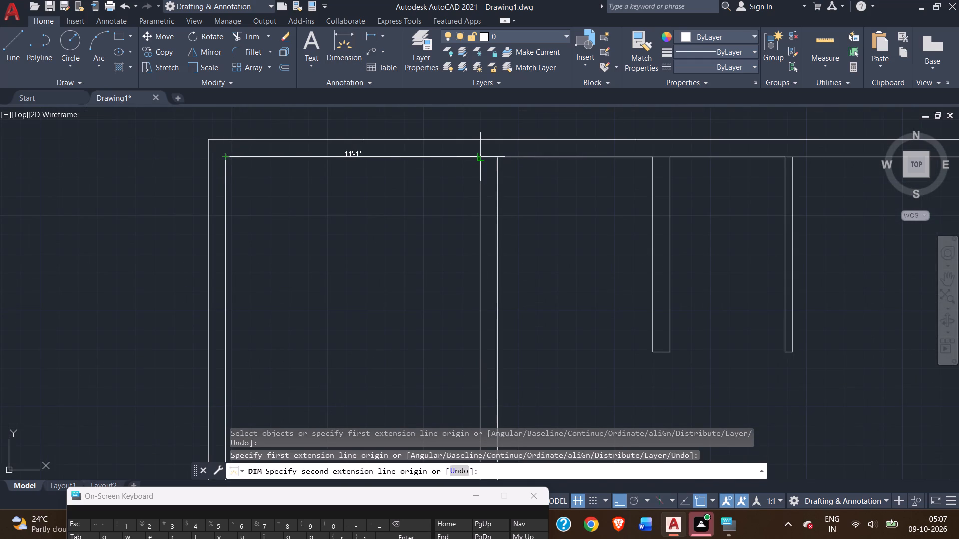
right_click(376, 201)
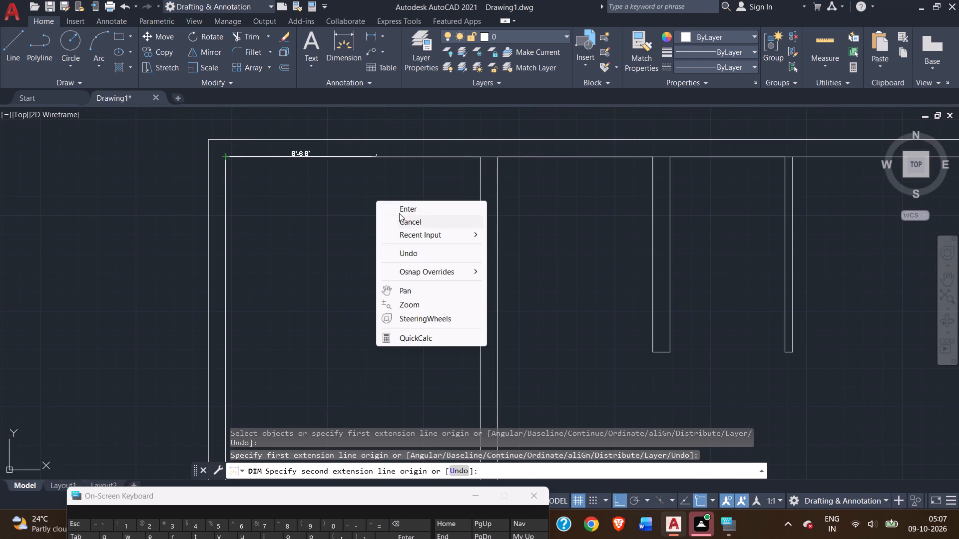
click(399, 213)
Check the clear width along the top wall between the first and second partitions, without placing a dimension.
middle_drag(366, 119, 214, 117)
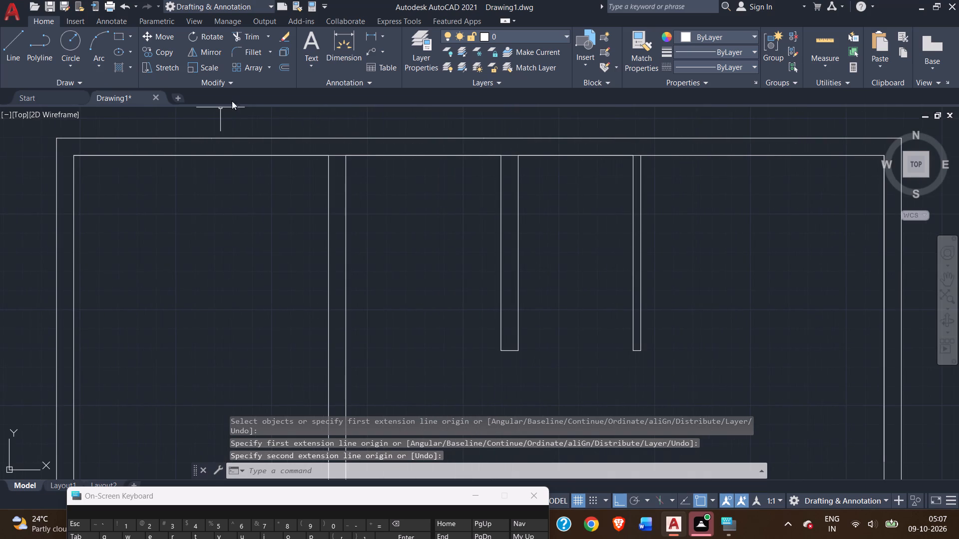
click(337, 54)
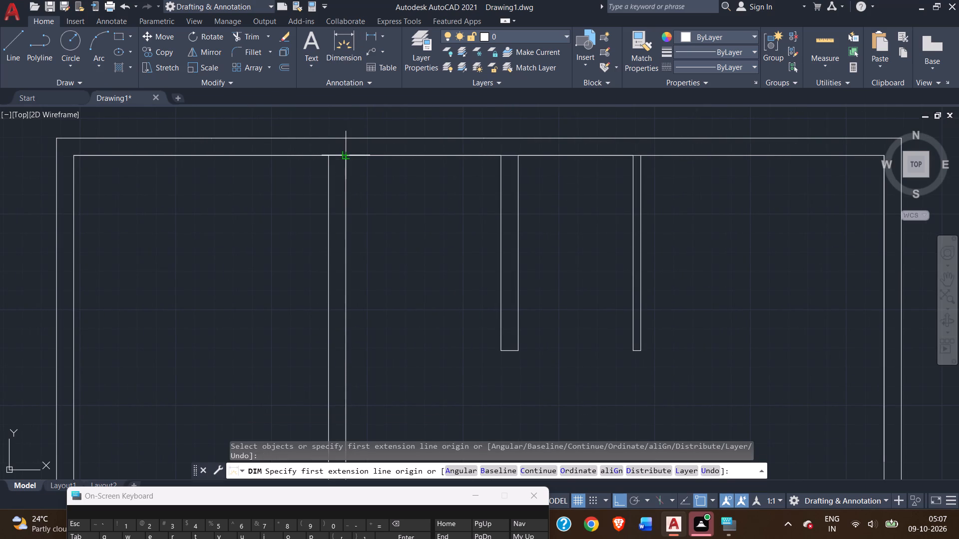
click(345, 156)
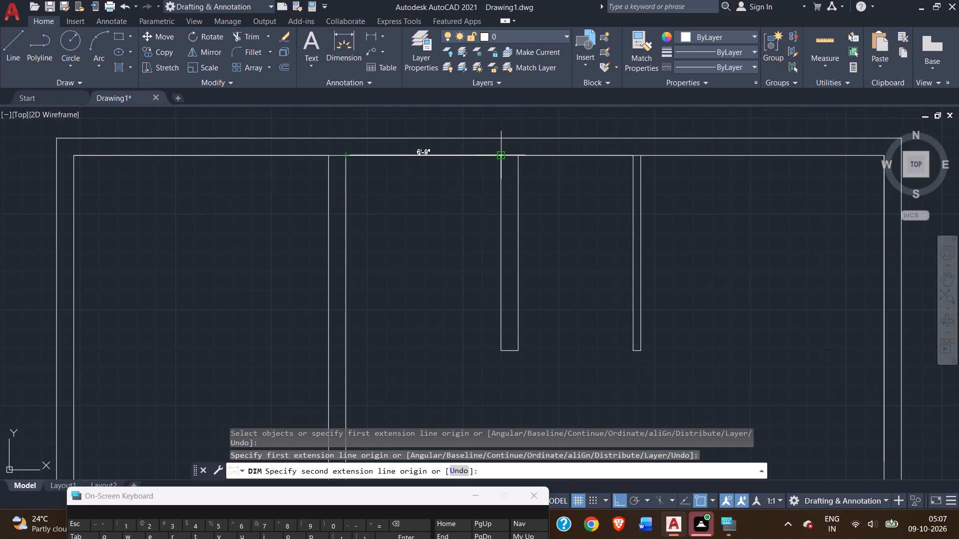
right_click(462, 178)
click(481, 183)
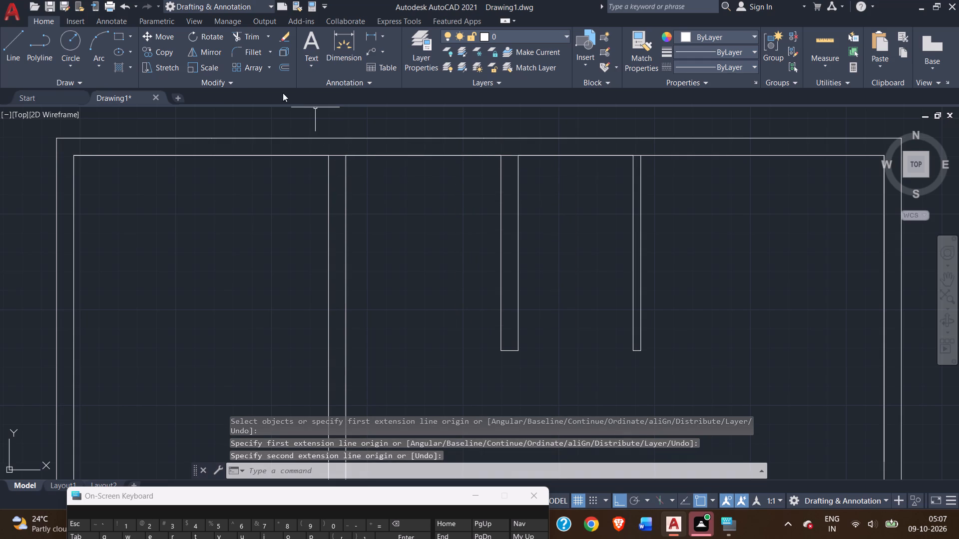
Check the clear width along the top wall between the second partition and the 4" partition, without placing a dimension.
click(340, 52)
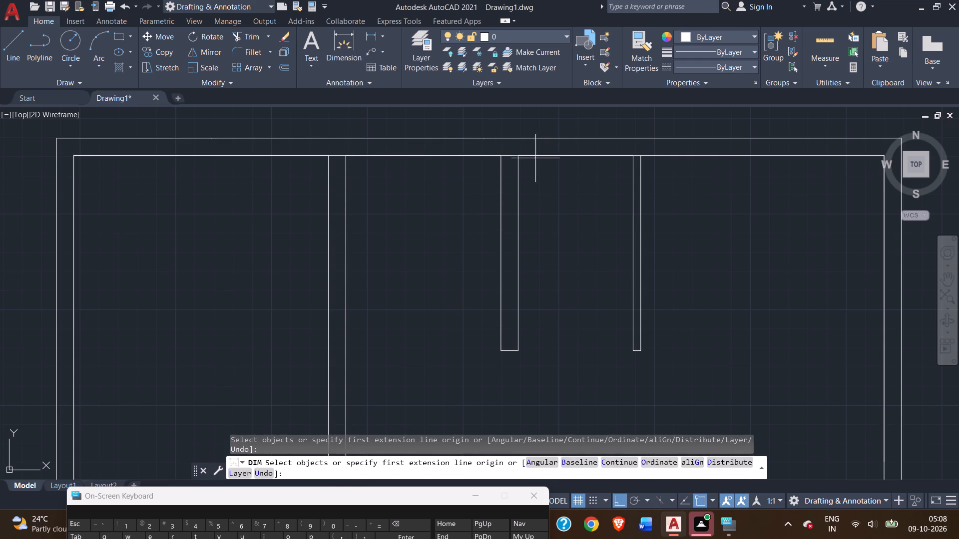
click(519, 155)
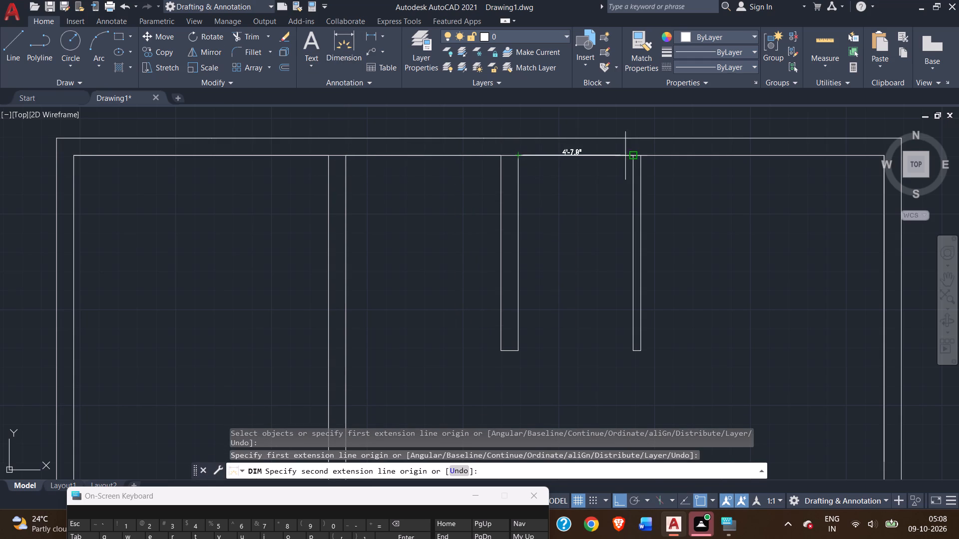
right_click(609, 175)
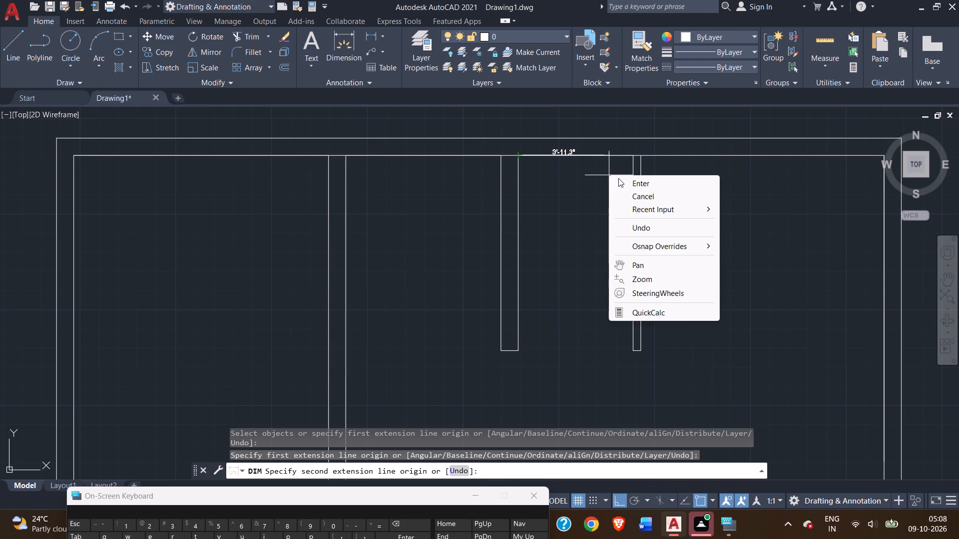
click(625, 180)
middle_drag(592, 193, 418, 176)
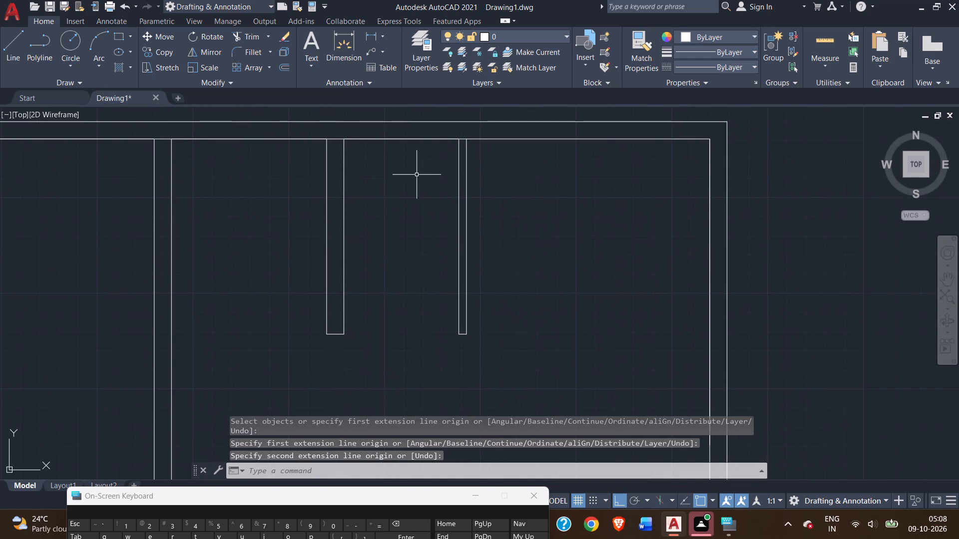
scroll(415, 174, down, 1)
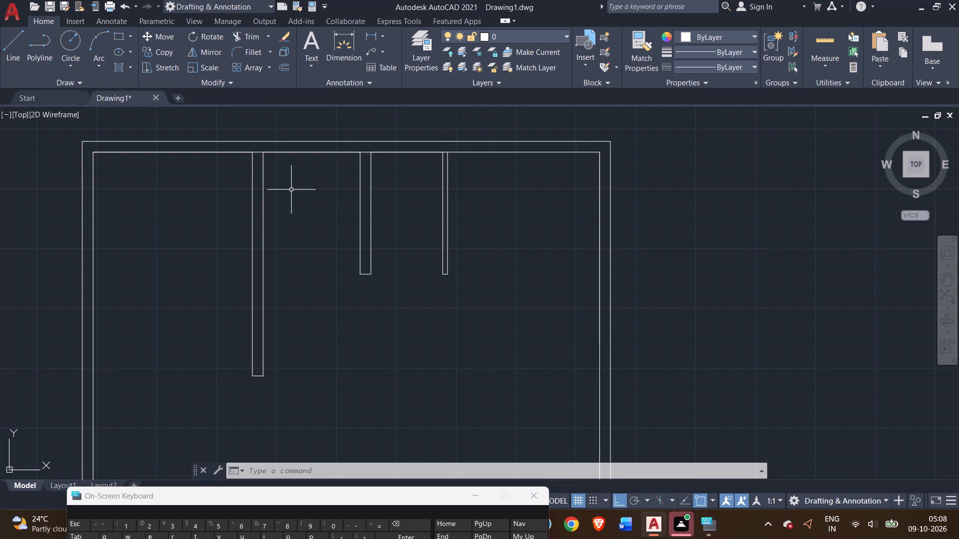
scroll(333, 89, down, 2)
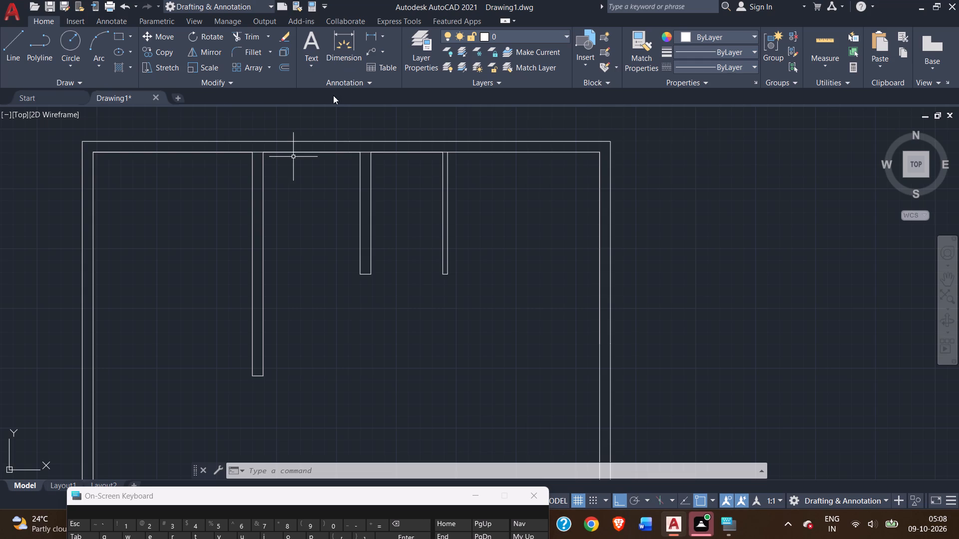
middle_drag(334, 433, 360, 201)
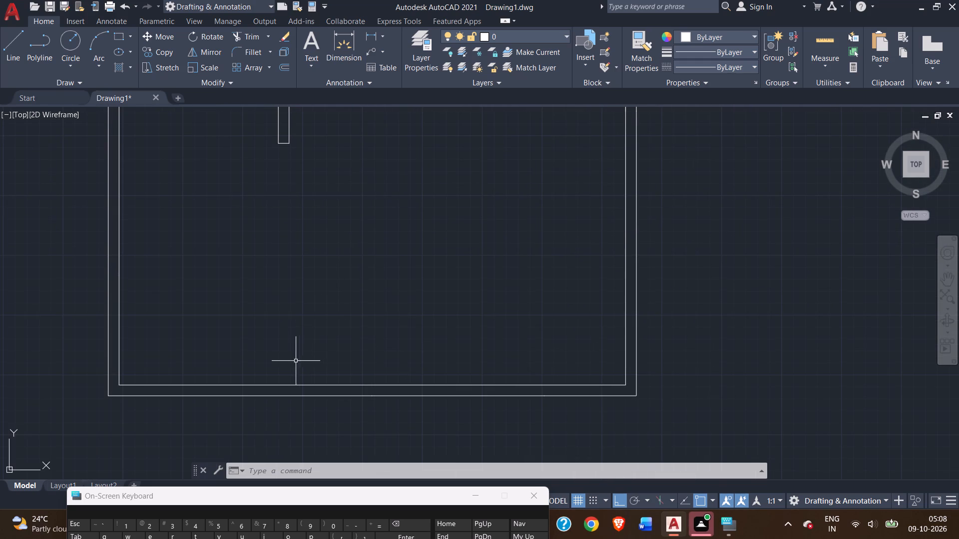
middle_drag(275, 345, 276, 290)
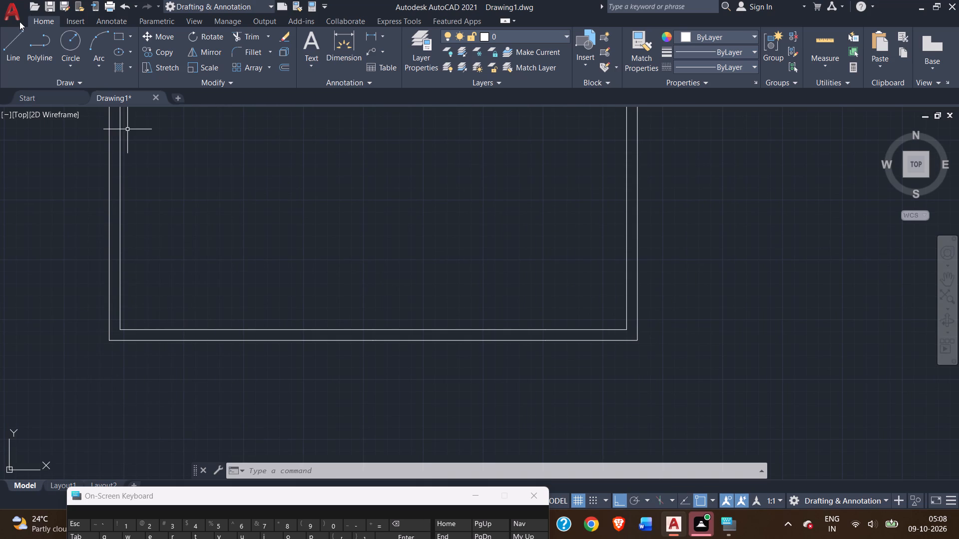
Draw a 9" wide, 4' high partition on the inner bottom wall line, starting 11'6" from the inner bottom-left corner.
click(10, 45)
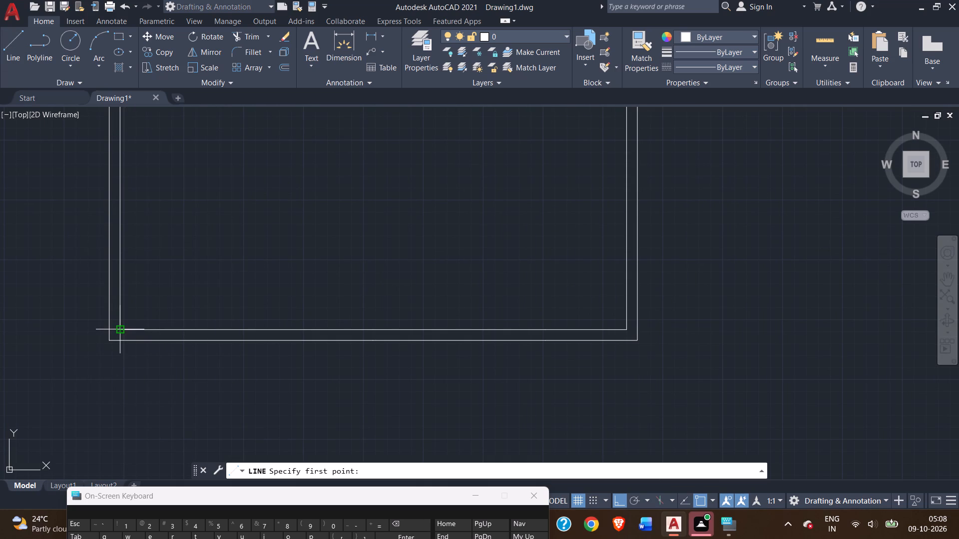
click(118, 328)
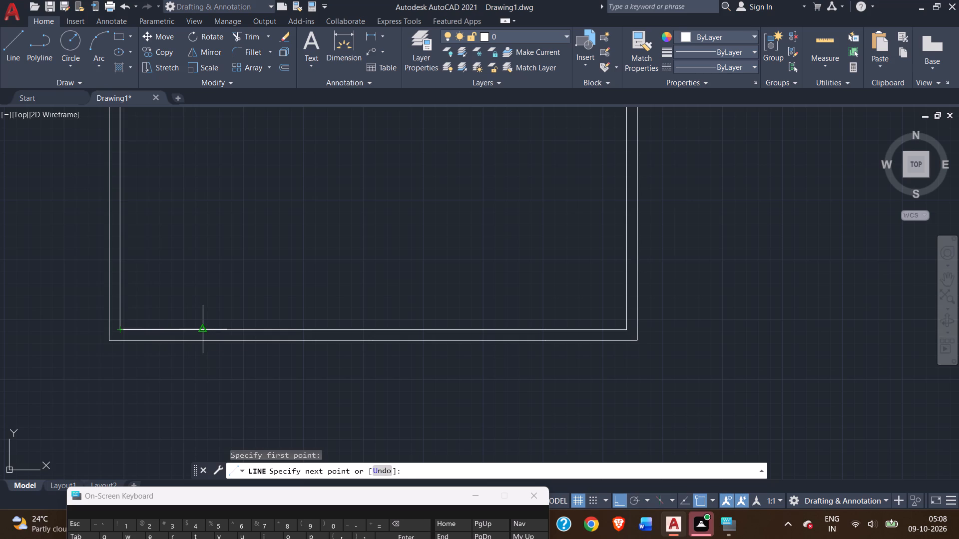
text(11'6)
key(shift+quotedbl)
key(Return)
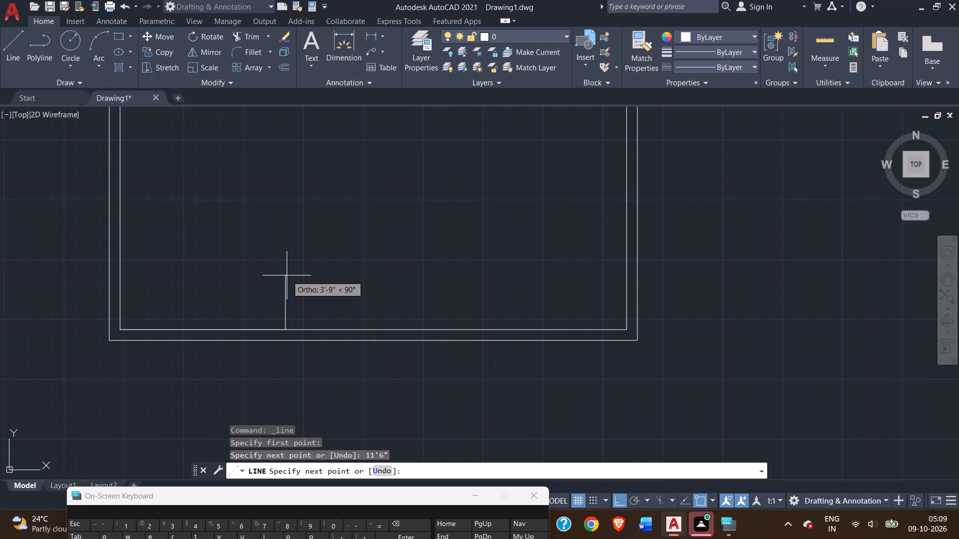
text(4')
key(Return)
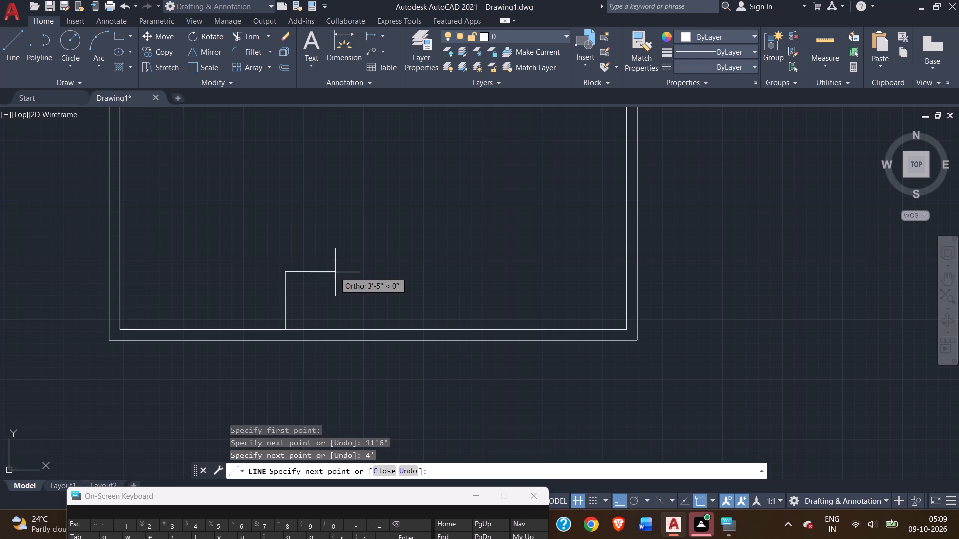
key(9)
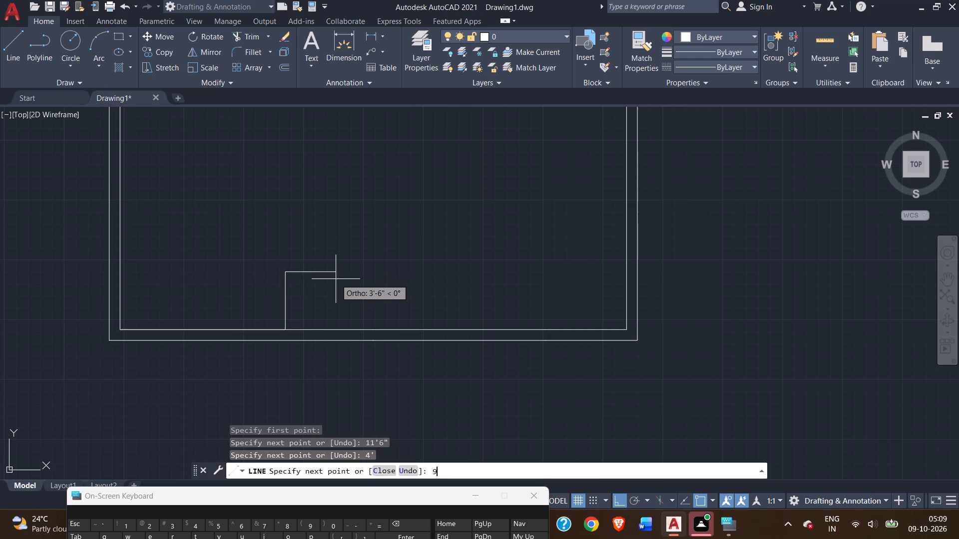
key(shift+quotedbl)
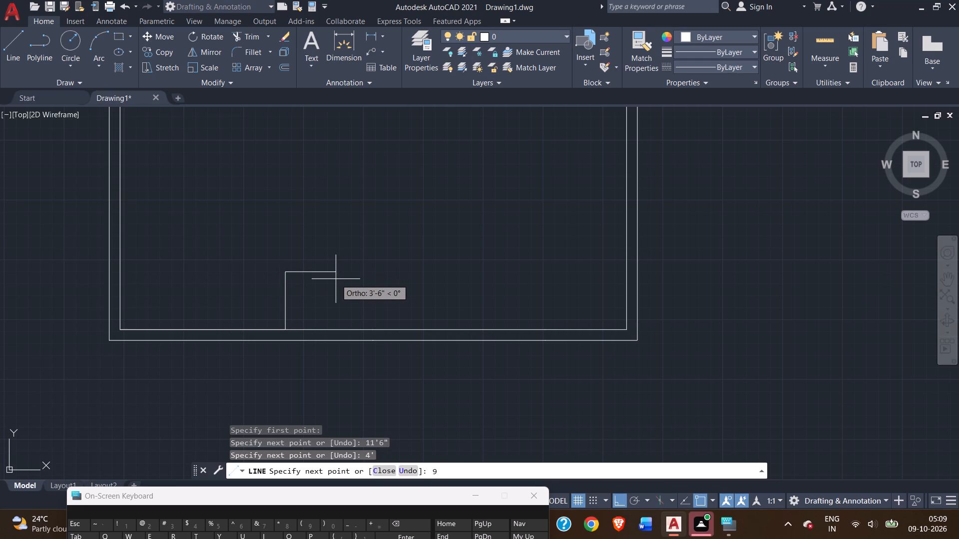
key(Return)
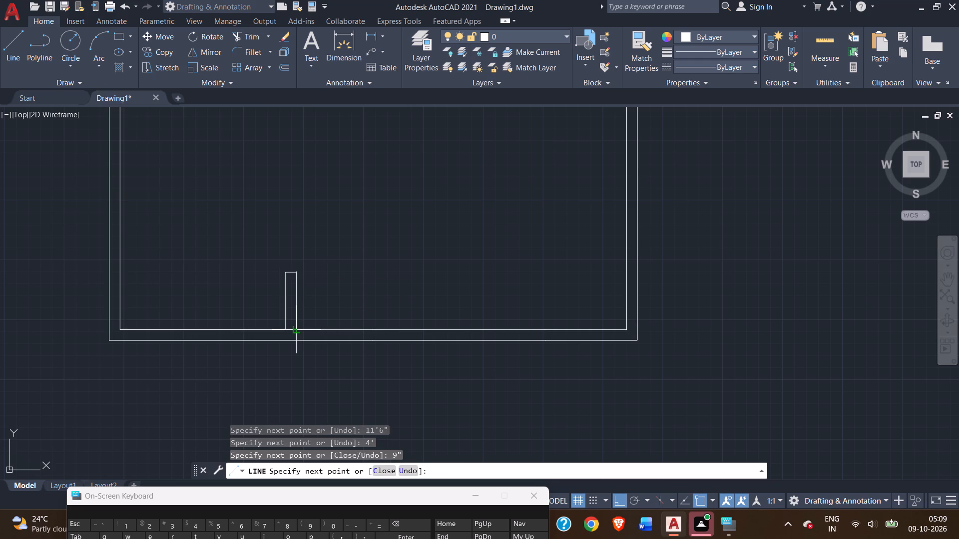
click(296, 327)
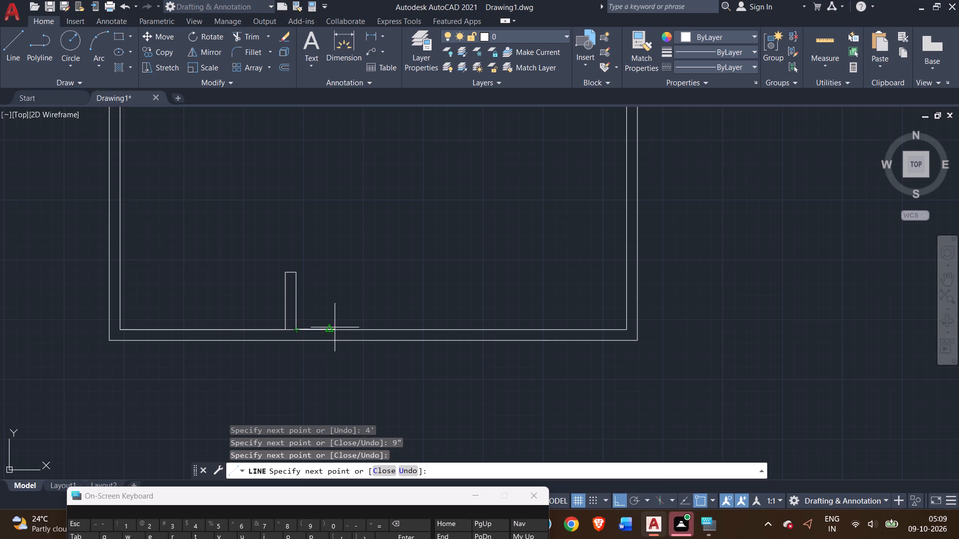
Continue 5' along the bottom wall from the 9" partition and draw a 6" wide partition 12'6" high.
text(5')
key(Return)
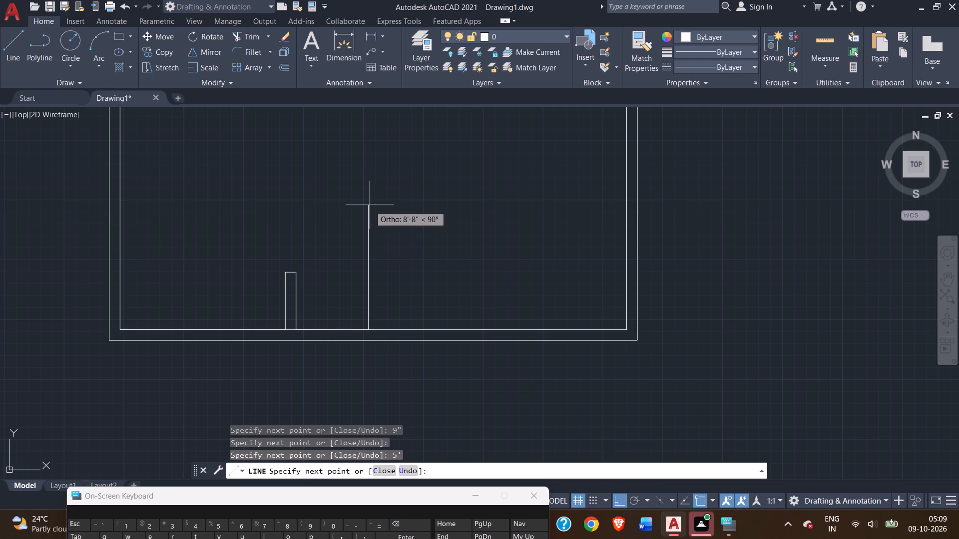
scroll(367, 194, up, 1)
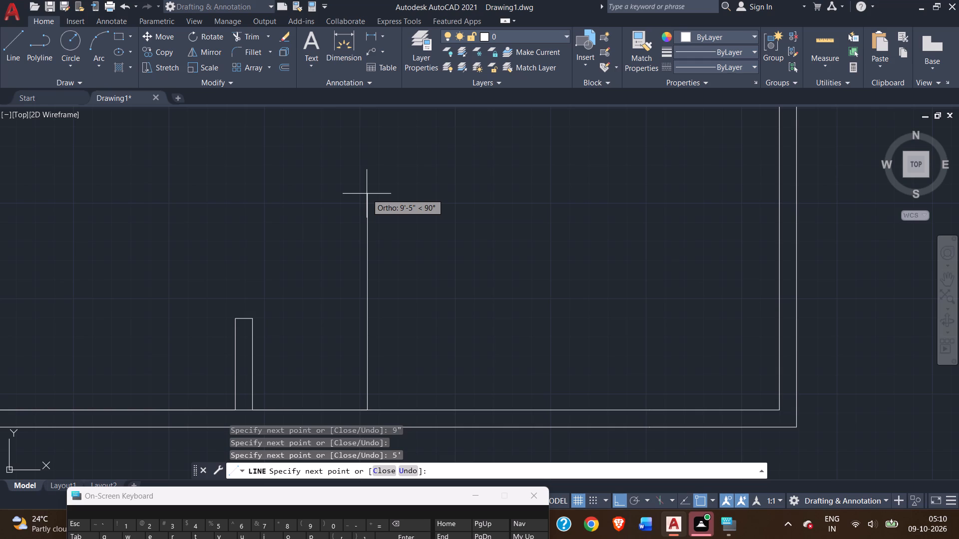
text(12')
key(6)
key(shift+quotedbl)
key(Return)
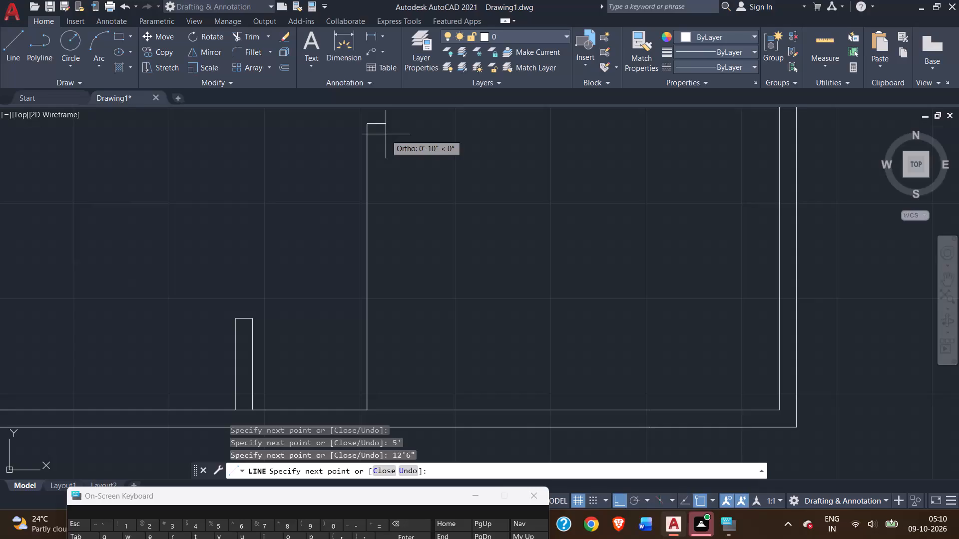
key(6)
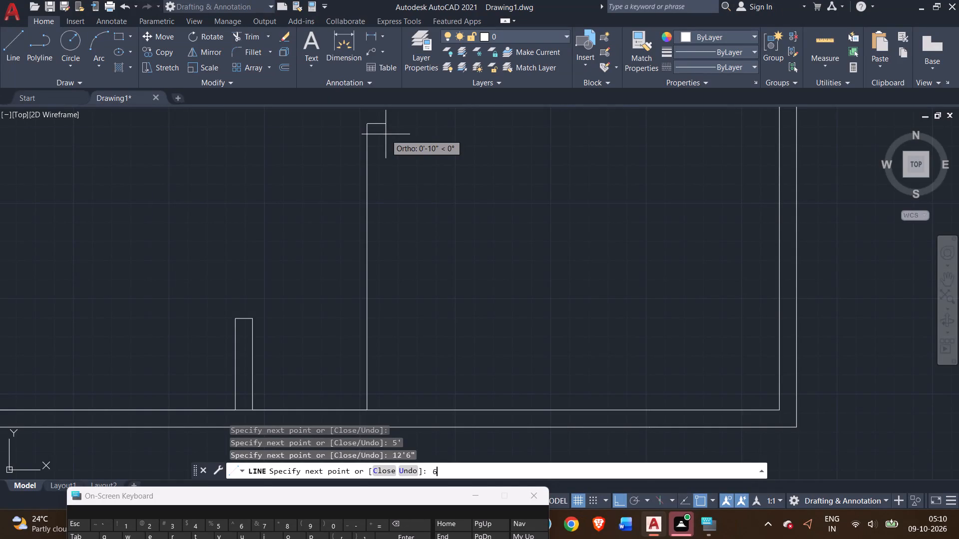
key(shift+quotedbl)
key(Return)
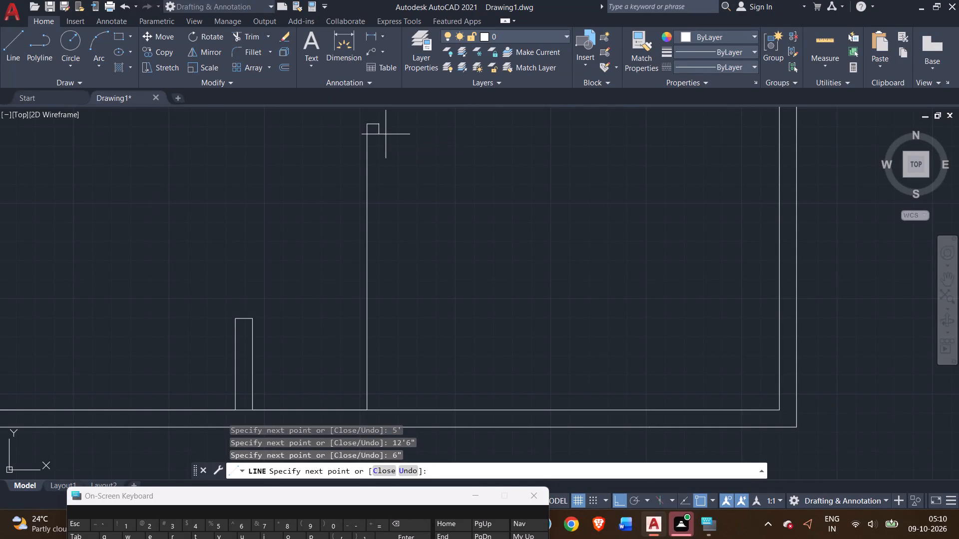
click(378, 413)
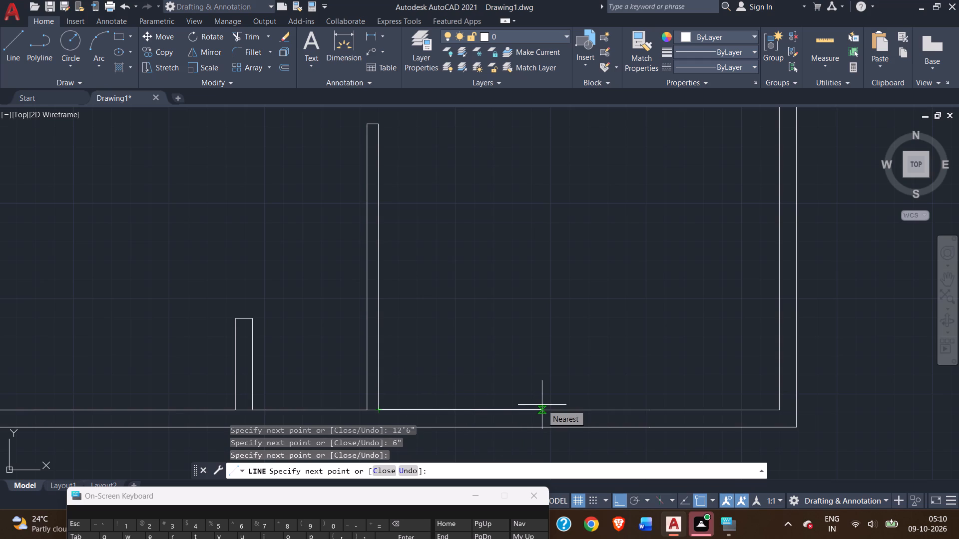
Continue 11'4" along the bottom wall from the 6" partition and draw a 4" wide partition 9'4" high, ending the line.
text(11'4)
key(shift+quotedbl)
key(Return)
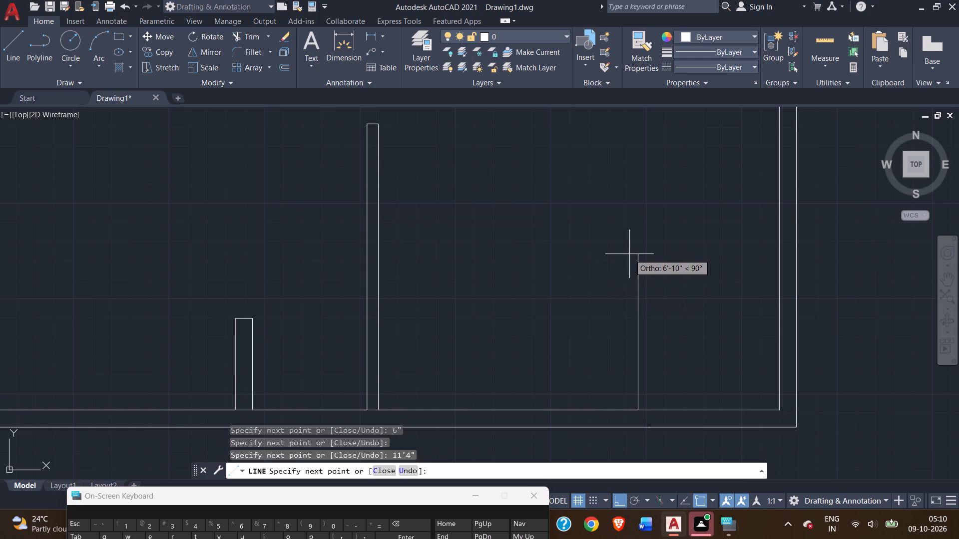
text(9')
key(Return)
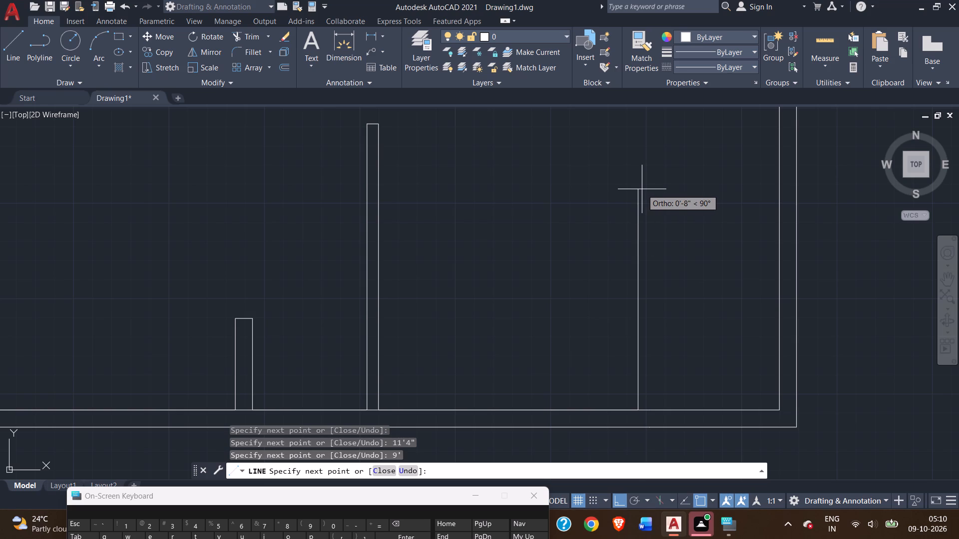
key(4)
key(shift+quotedbl)
key(Return)
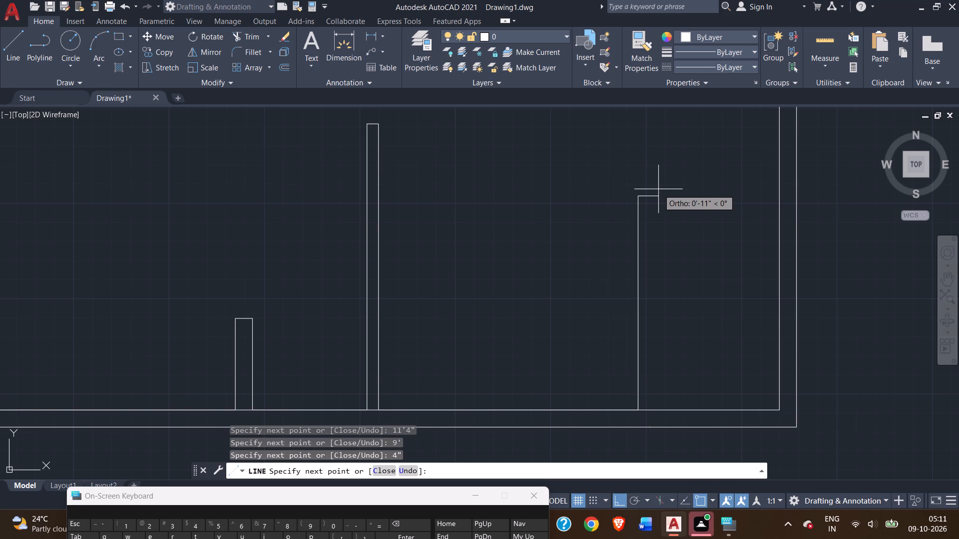
key(4)
key(shift+quotedbl)
key(Return)
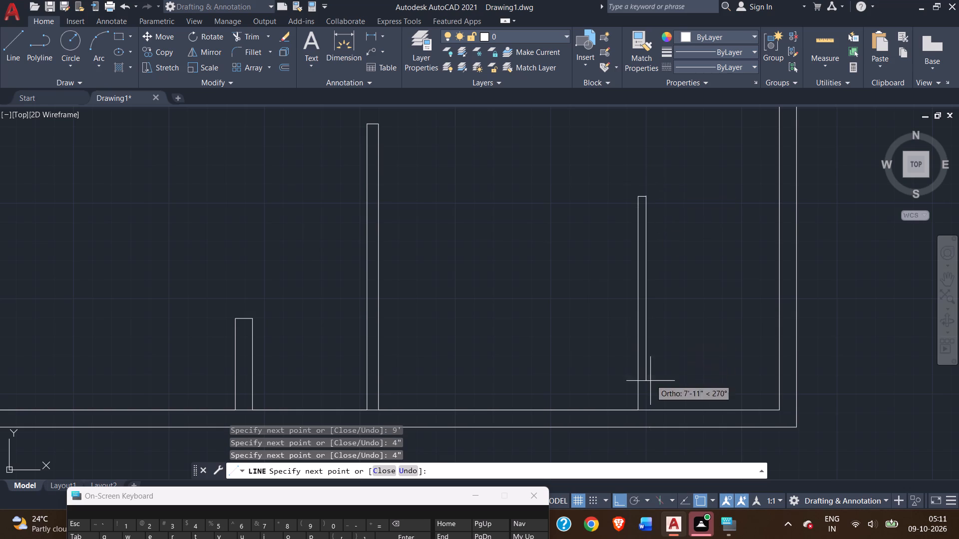
click(646, 408)
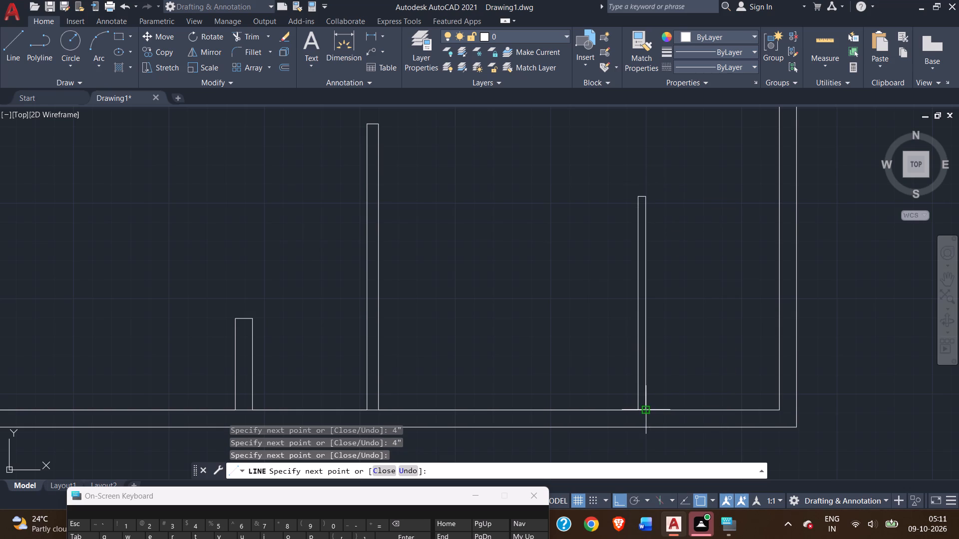
right_click(668, 379)
click(712, 229)
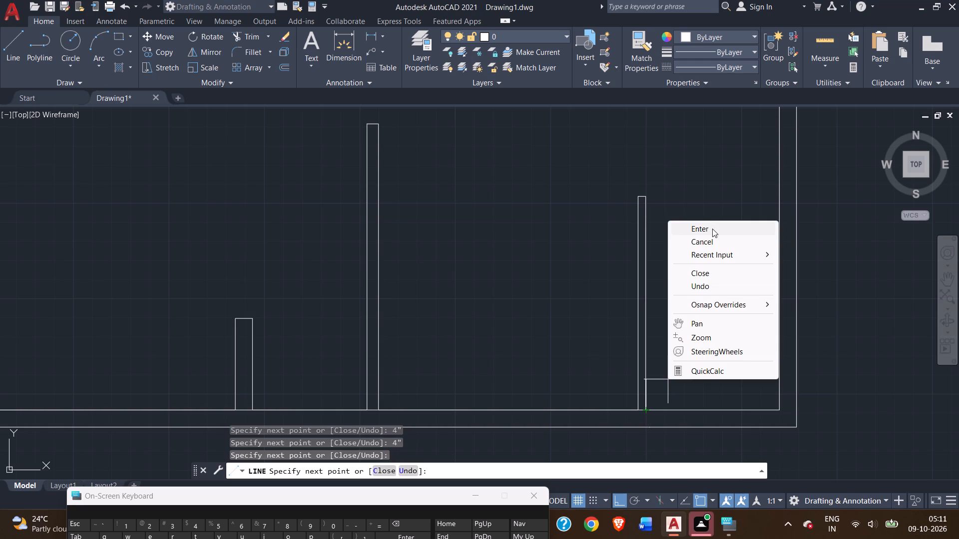
Check the gap between the 4" partition and the right wall, previewing a 5' span along the bottom wall without placing a dimension.
click(341, 49)
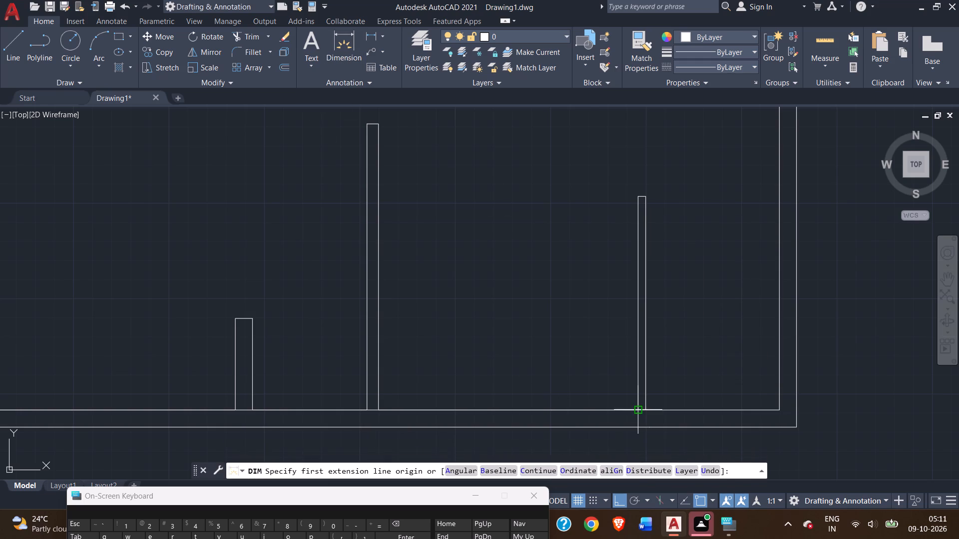
click(645, 409)
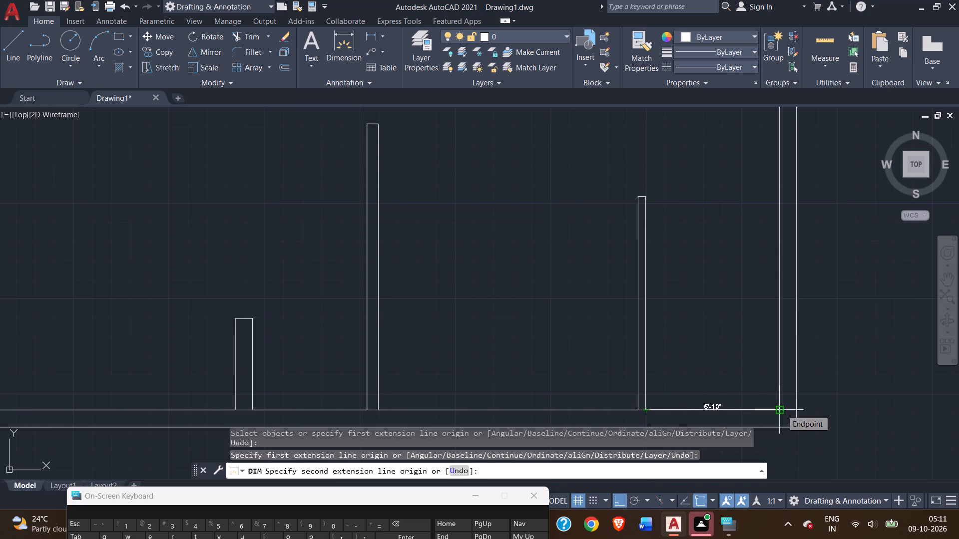
scroll(782, 410, up, 2)
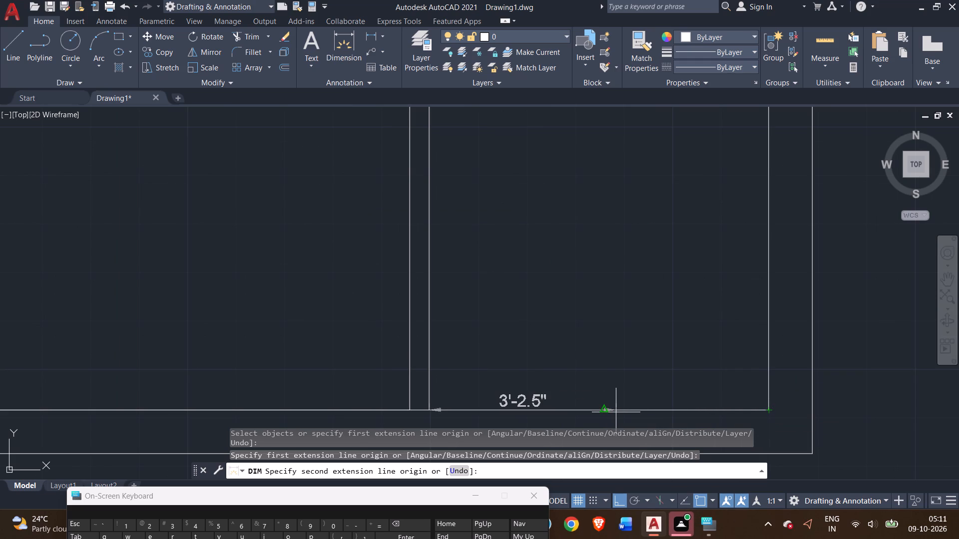
key(5)
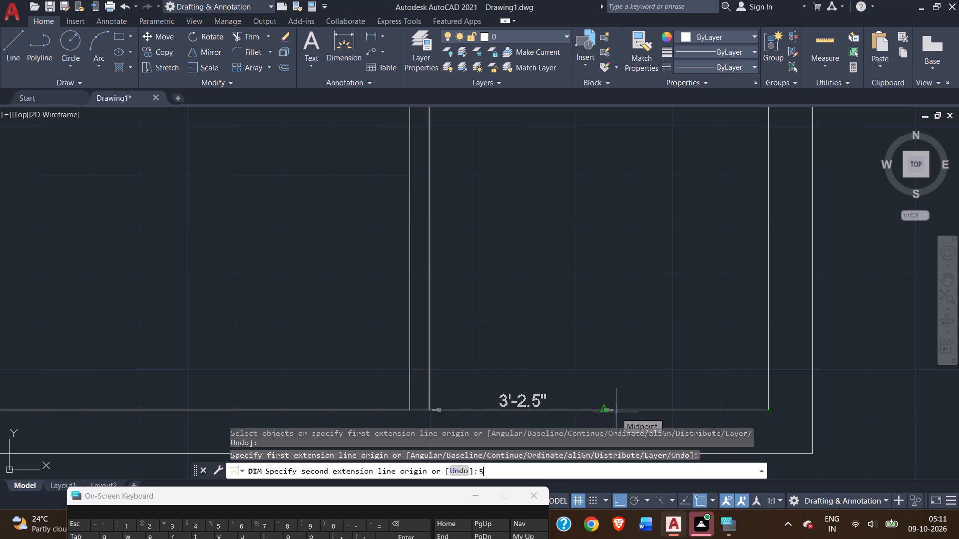
key(apostrophe)
key(Return)
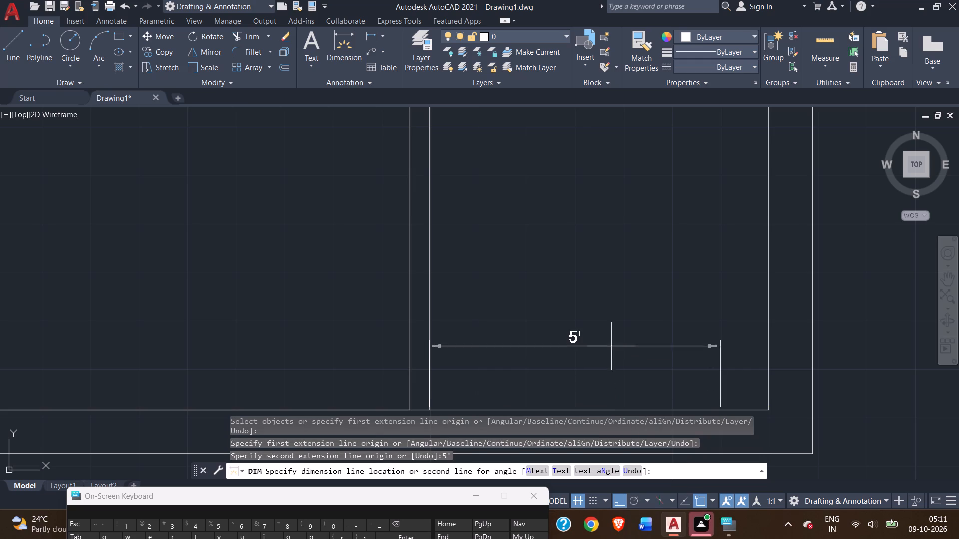
right_click(611, 278)
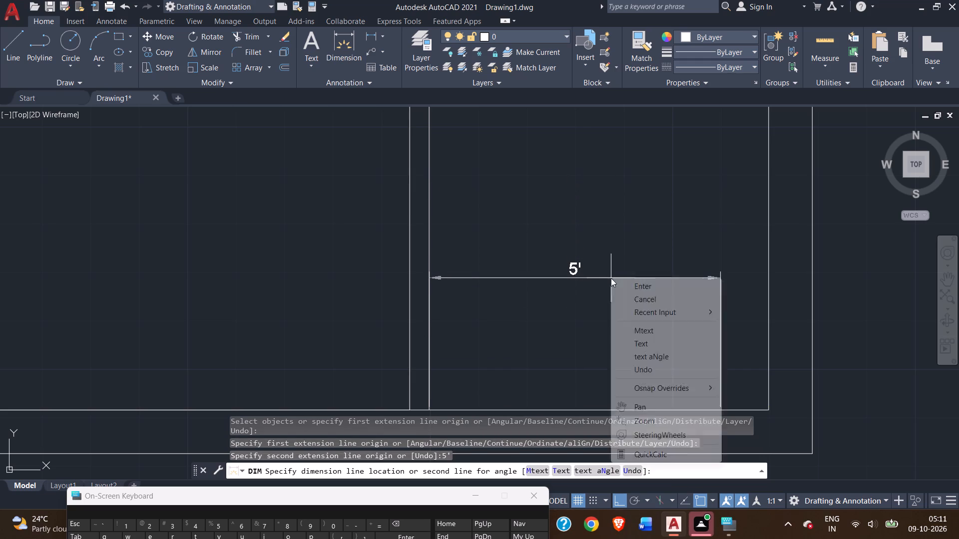
click(630, 282)
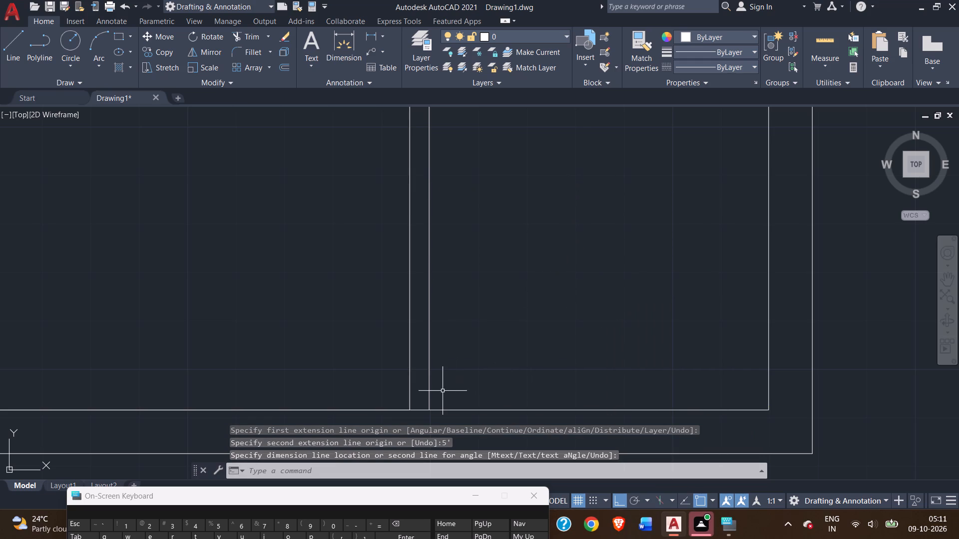
Continue 5' along the bottom wall from the 4" partition and draw another 4" wide partition level with the first one's top.
click(5, 52)
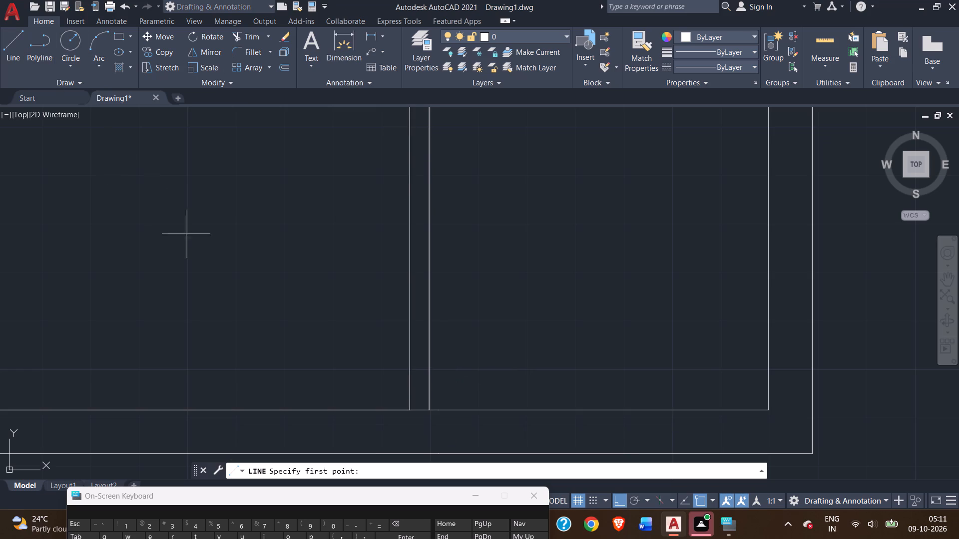
click(428, 409)
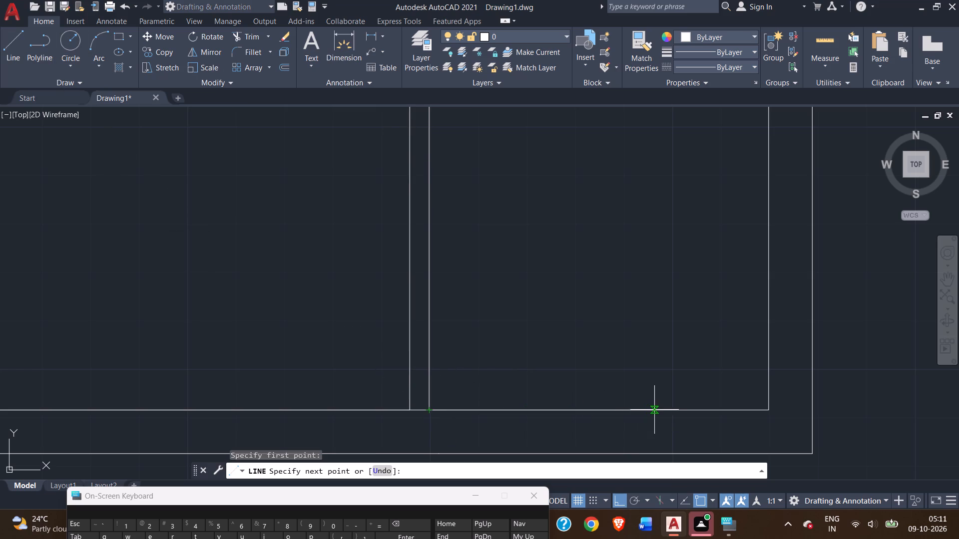
text(5')
key(Return)
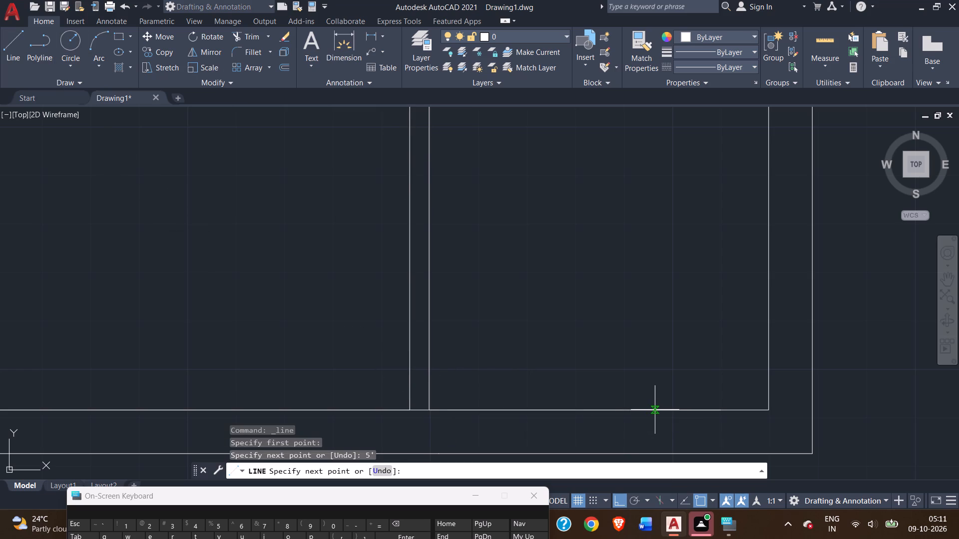
middle_drag(661, 208, 681, 367)
scroll(678, 293, down, 2)
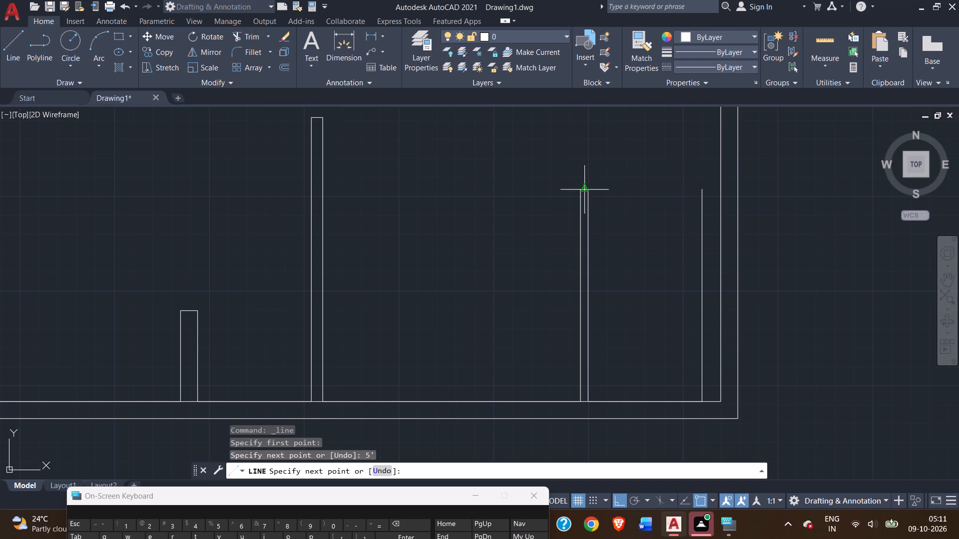
click(702, 189)
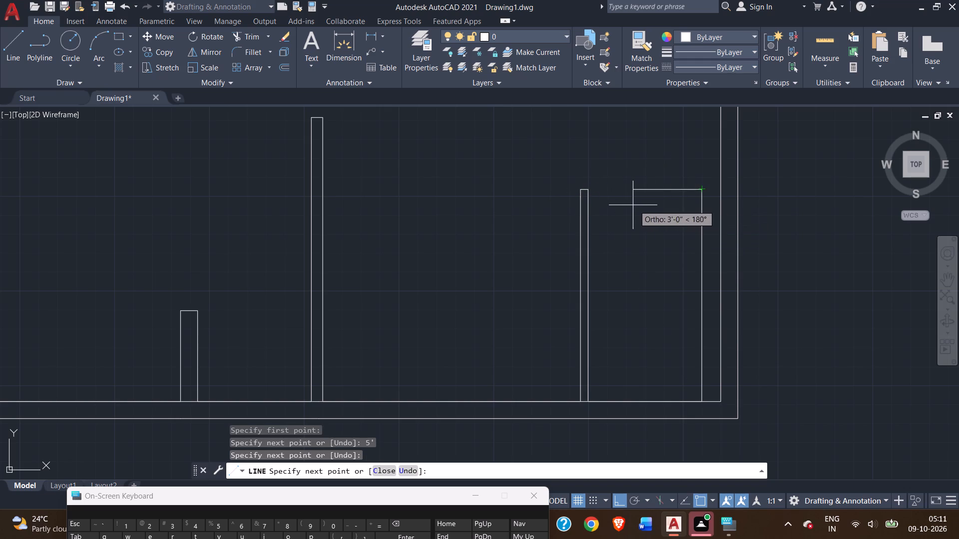
scroll(641, 194, down, 3)
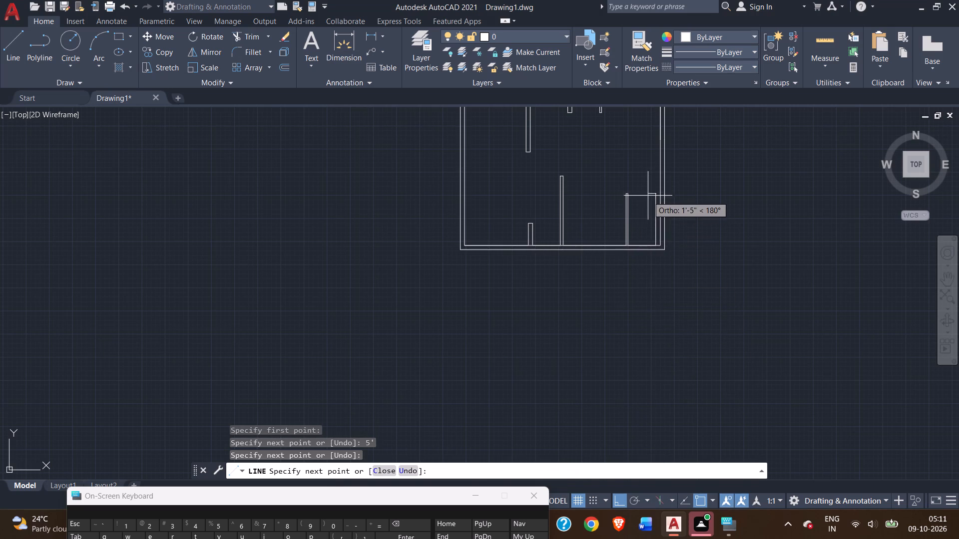
scroll(648, 192, up, 5)
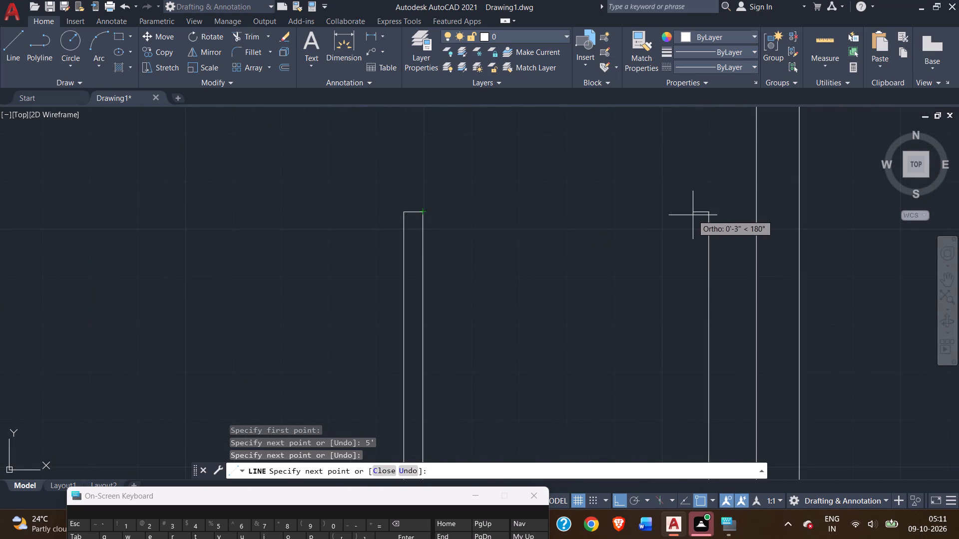
scroll(720, 218, down, 1)
middle_drag(720, 218, 694, 208)
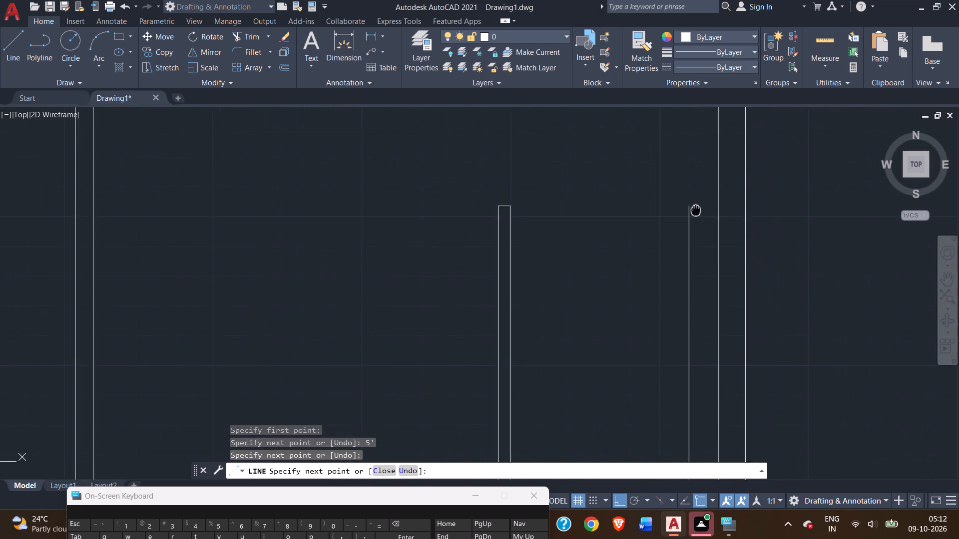
middle_drag(694, 208, 621, 154)
scroll(620, 155, down, 2)
scroll(630, 159, up, 2)
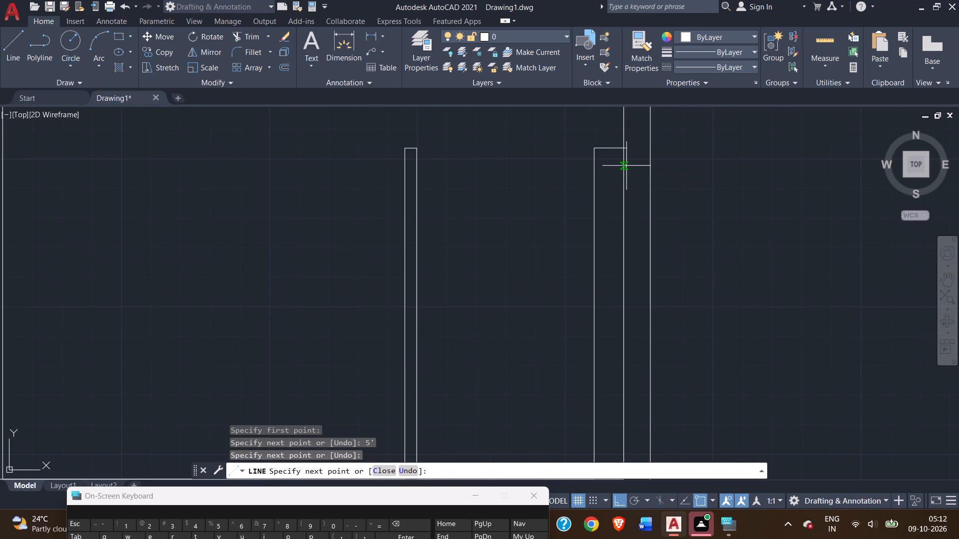
middle_drag(613, 161, 607, 145)
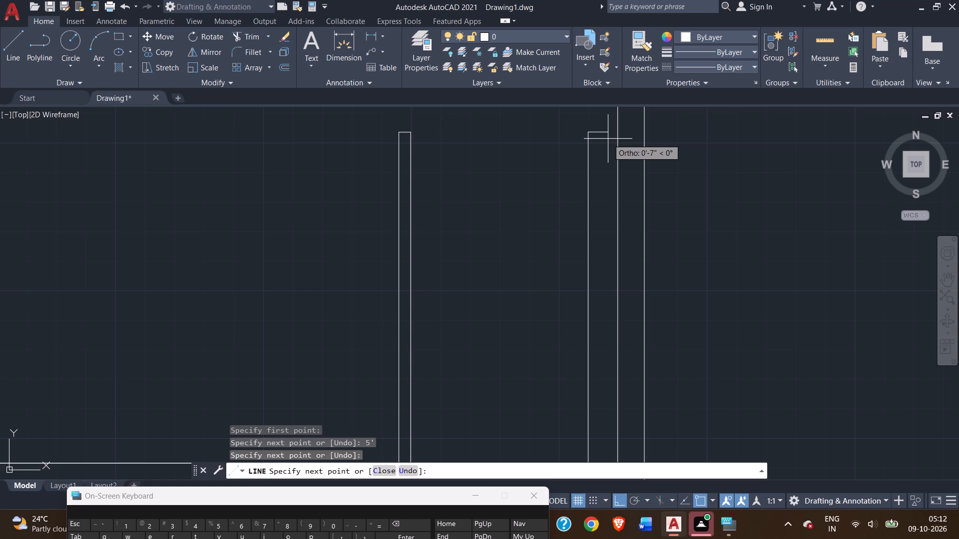
key(4)
key(shift+quotedbl)
key(Return)
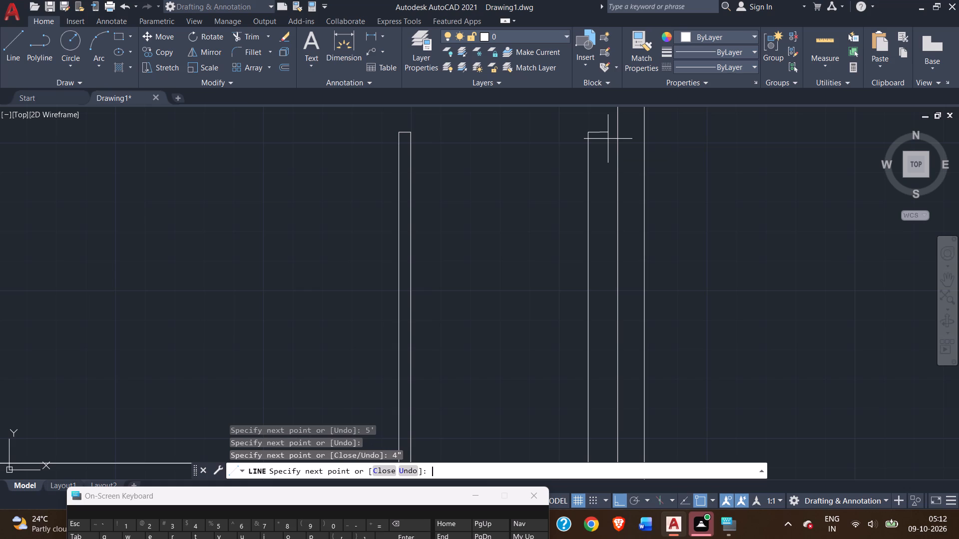
middle_drag(607, 249, 571, 85)
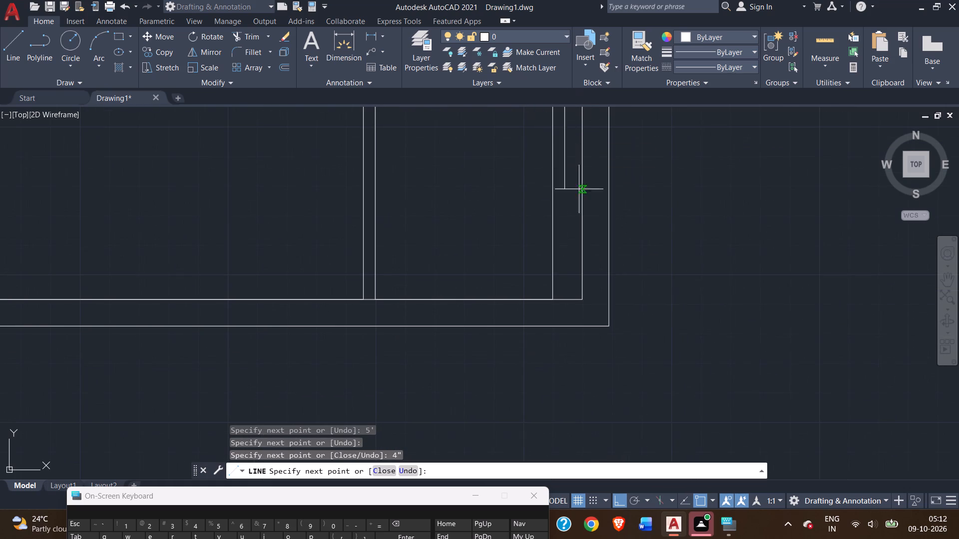
click(565, 297)
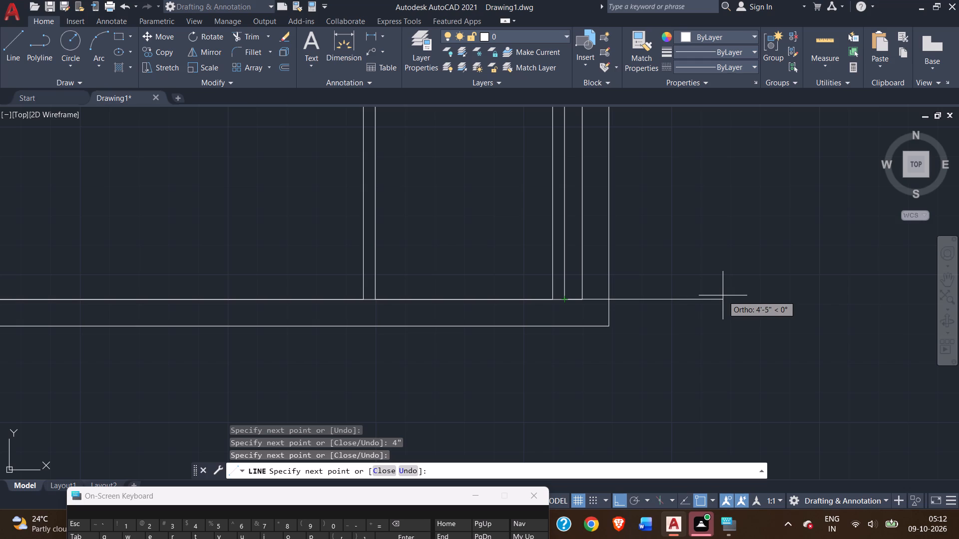
Extend the inner bottom wall line 5'8" plus 9" outward, drop 9", and return to the old outer bottom-right corner, ending the line.
key(5)
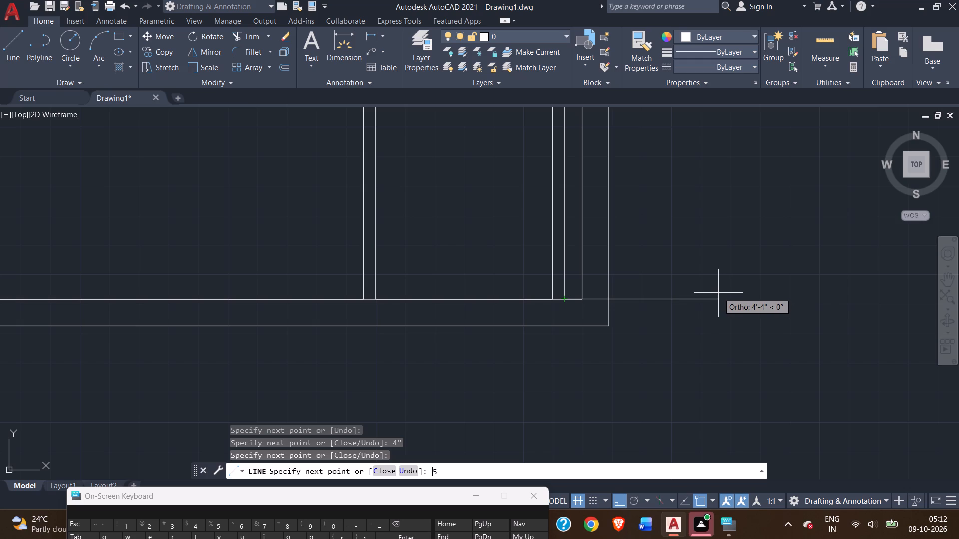
key(apostrophe)
key(8)
key(shift+quotedbl)
key(Return)
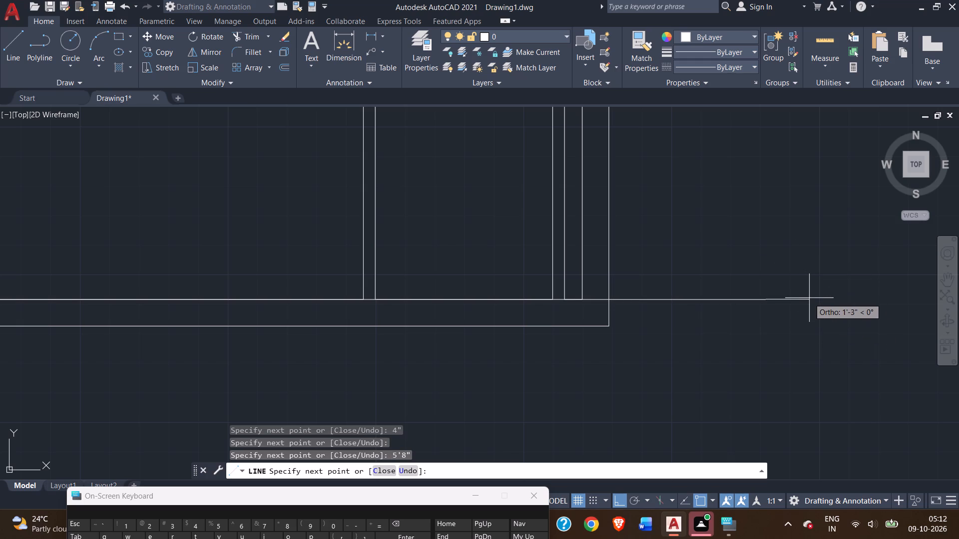
key(9)
key(shift+quotedbl)
key(Return)
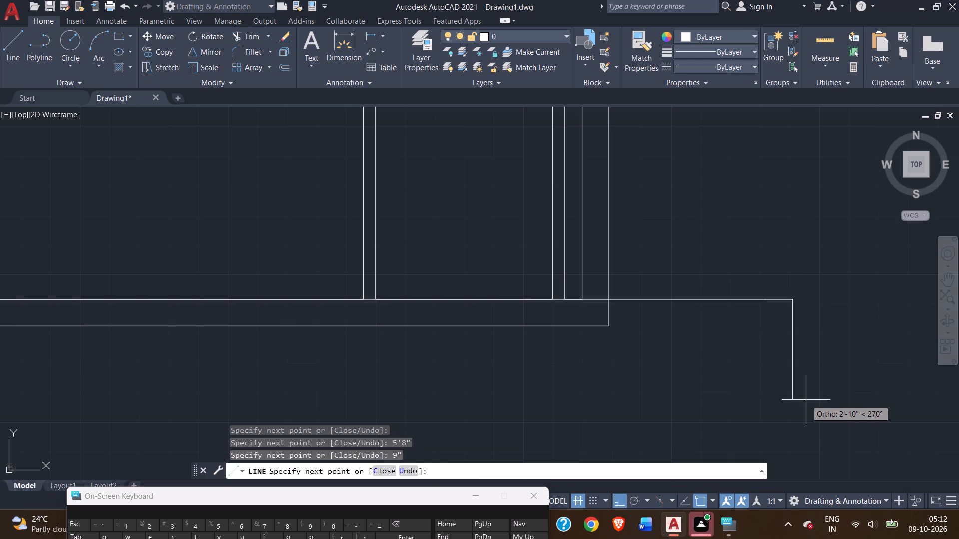
key(9)
key(shift+quotedbl)
key(Return)
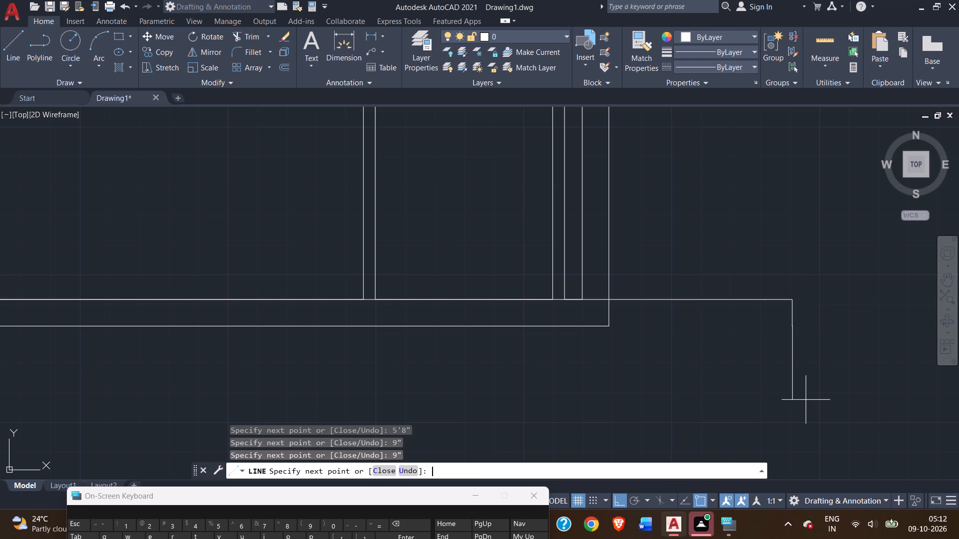
click(610, 327)
right_click(625, 329)
click(651, 338)
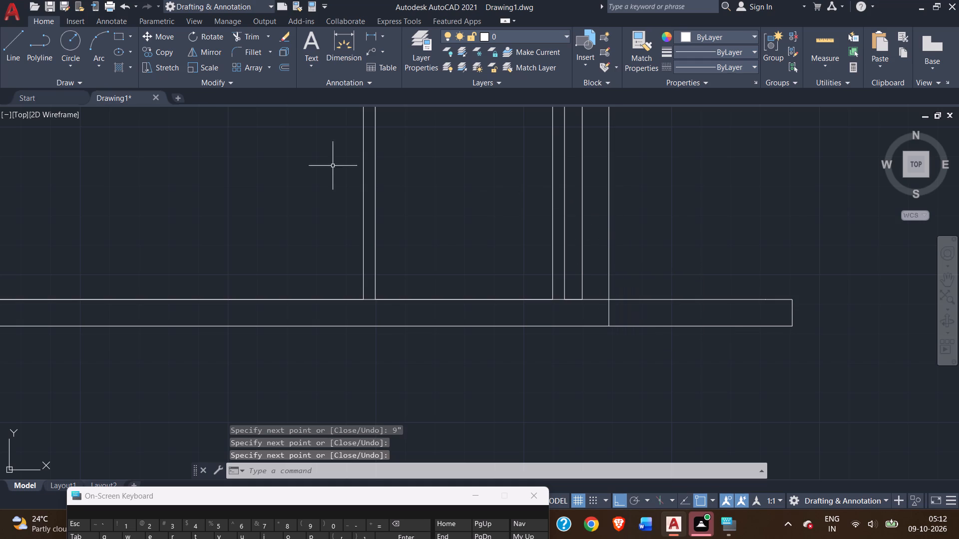
Trim away the lower part of the old right wall's outer and inner lines, including the stub crossing the bottom wall.
click(239, 35)
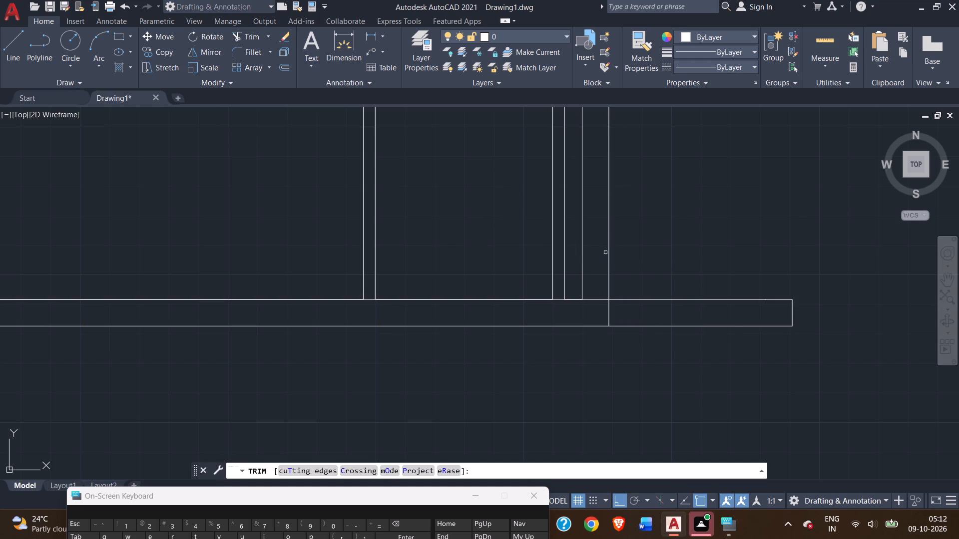
click(609, 244)
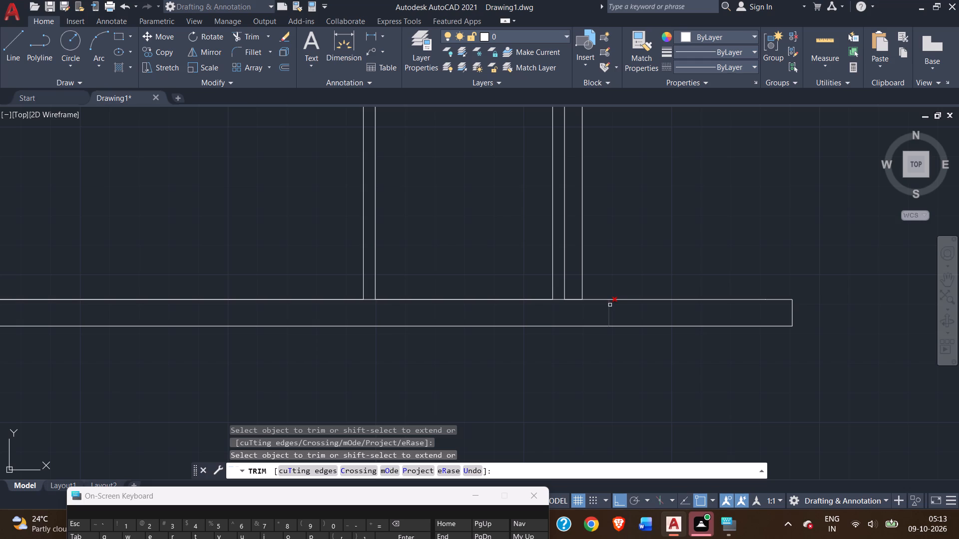
click(610, 308)
click(582, 273)
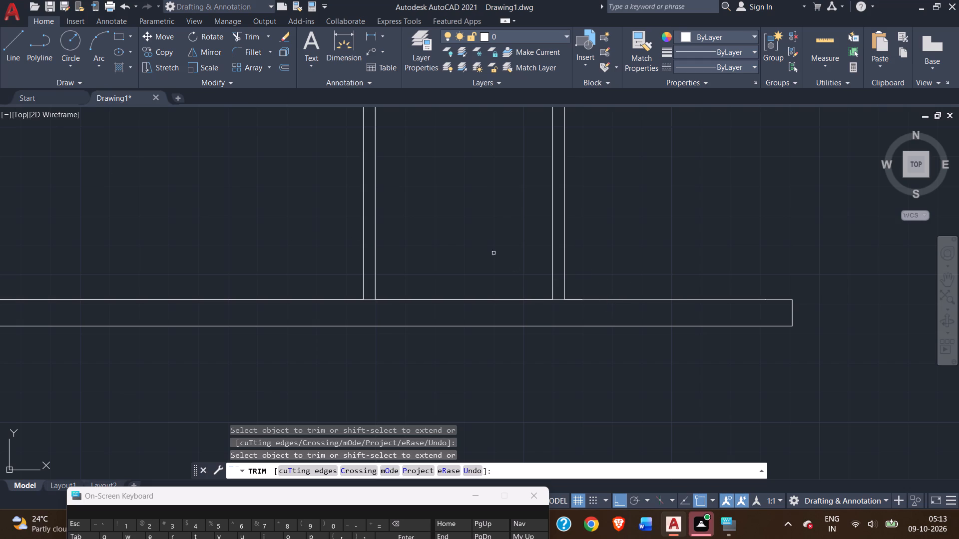
Draw the new outer right wall line from the extended bottom wall's end up to the outer top wall's level and join it to the old top-right corner.
scroll(573, 303, up, 3)
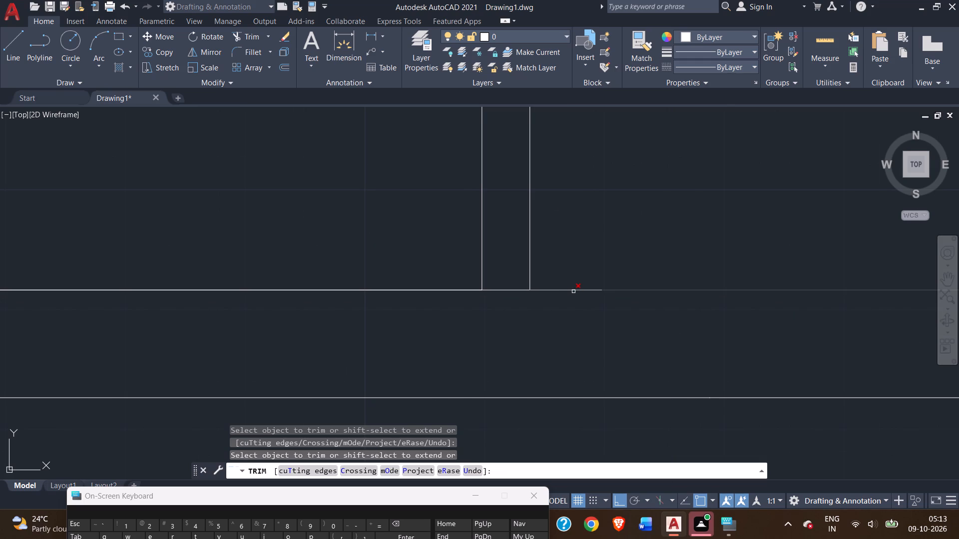
click(15, 46)
scroll(519, 206, down, 2)
middle_drag(622, 214, 440, 278)
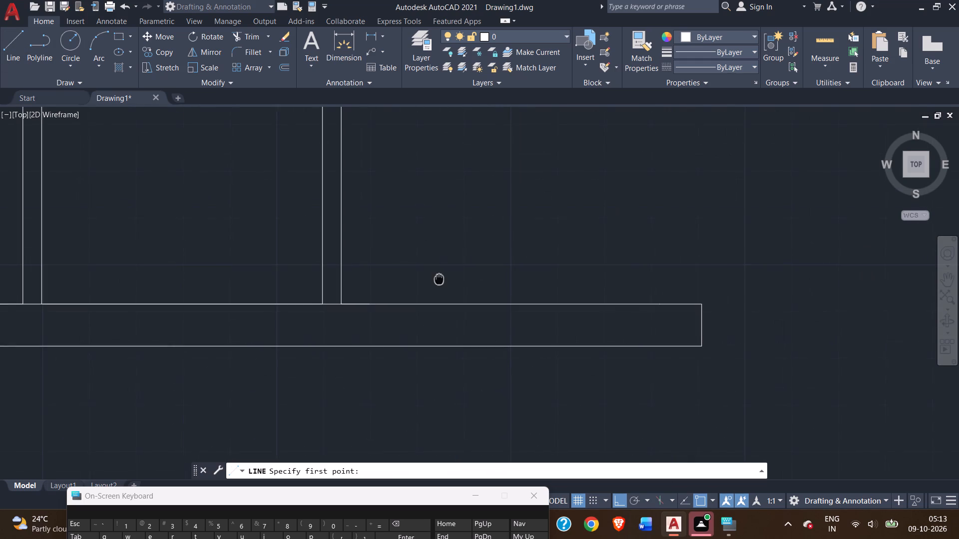
middle_drag(440, 278, 439, 278)
click(703, 304)
scroll(703, 234, down, 1)
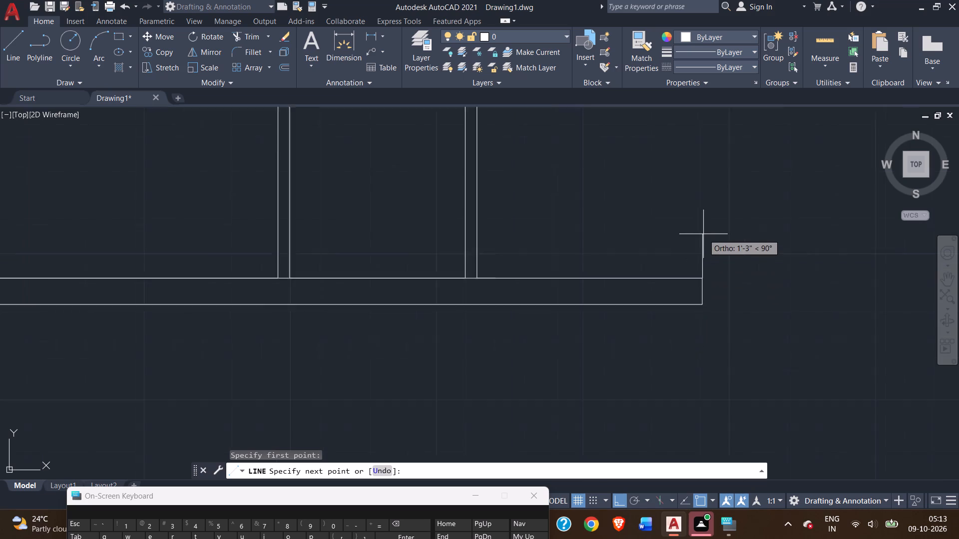
scroll(703, 234, down, 2)
middle_drag(698, 192, 712, 353)
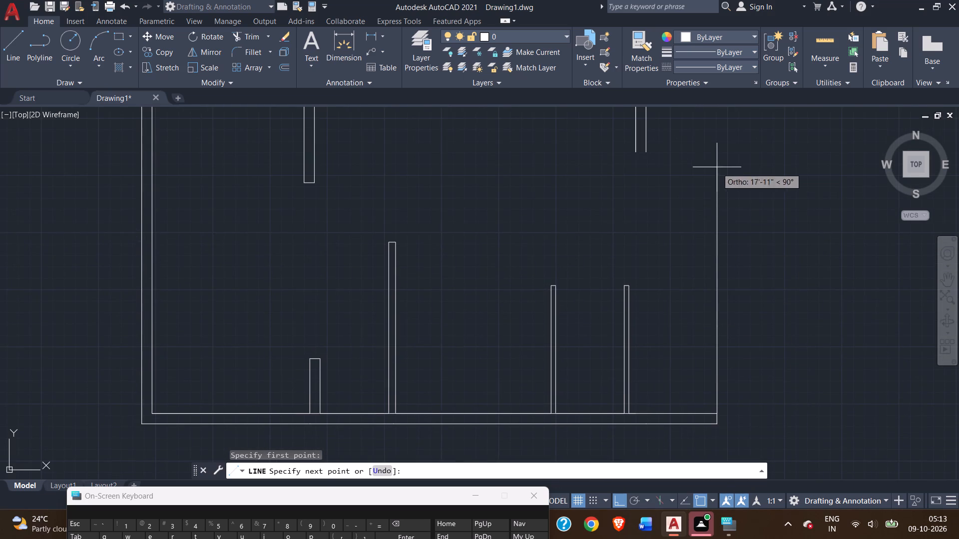
middle_drag(717, 166, 724, 331)
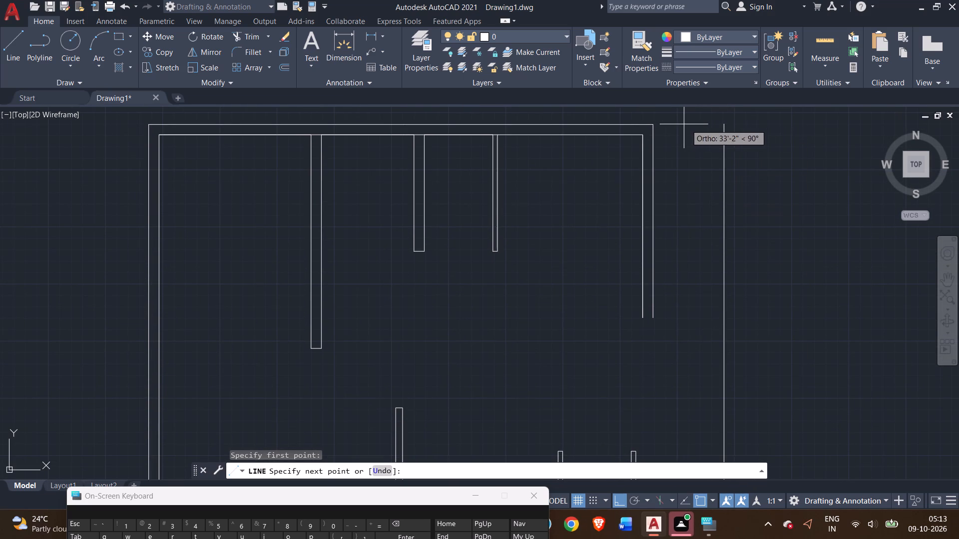
click(723, 124)
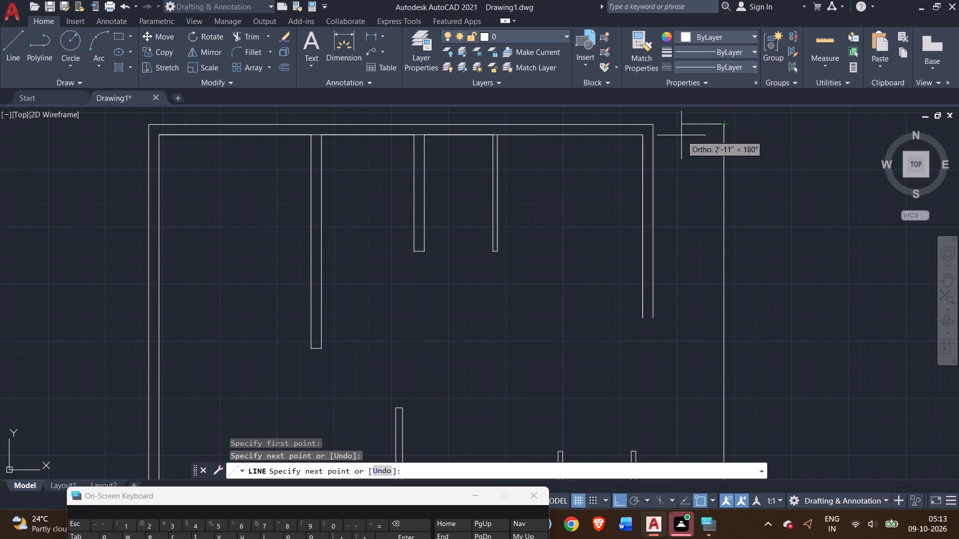
click(652, 126)
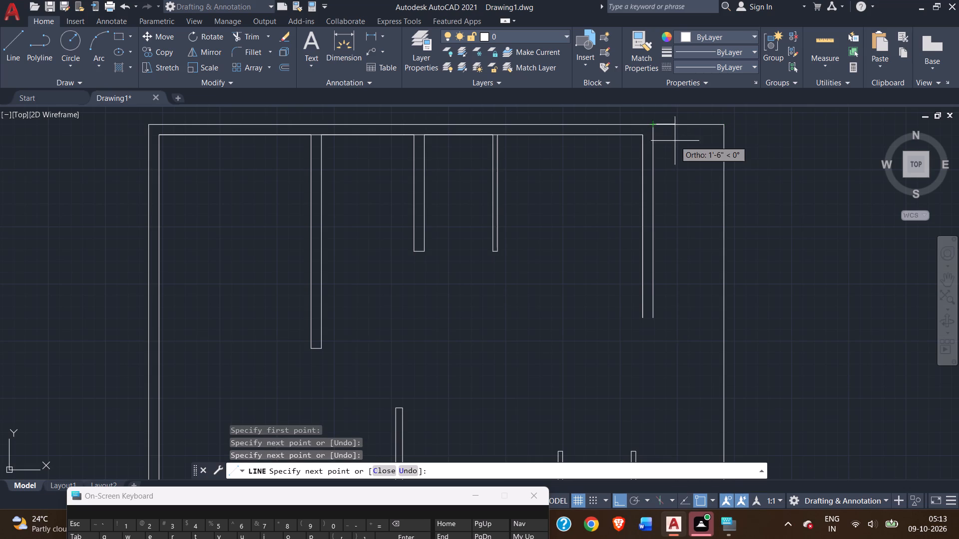
right_click(680, 143)
click(710, 157)
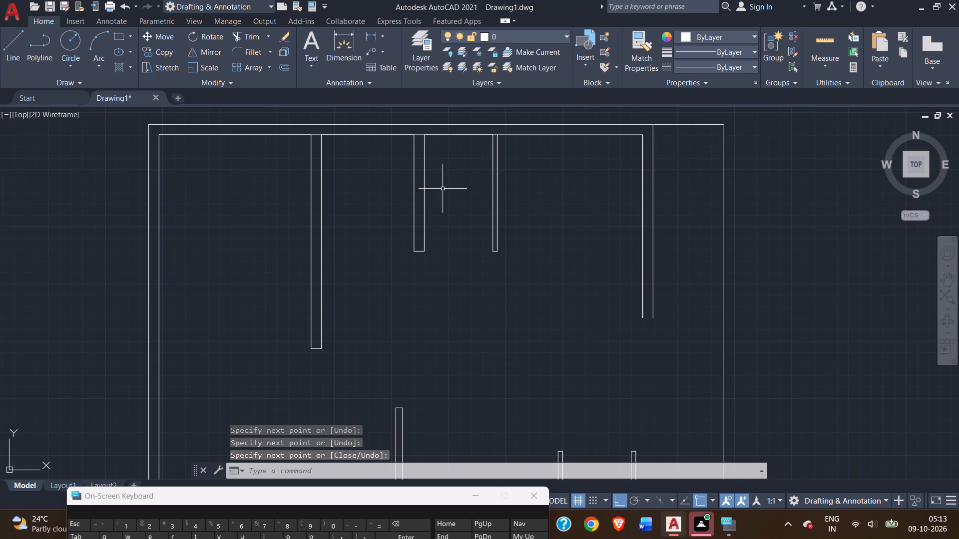
Draw a line continuing the inner top wall face from the old inner top-right corner to the new outer right wall.
click(4, 38)
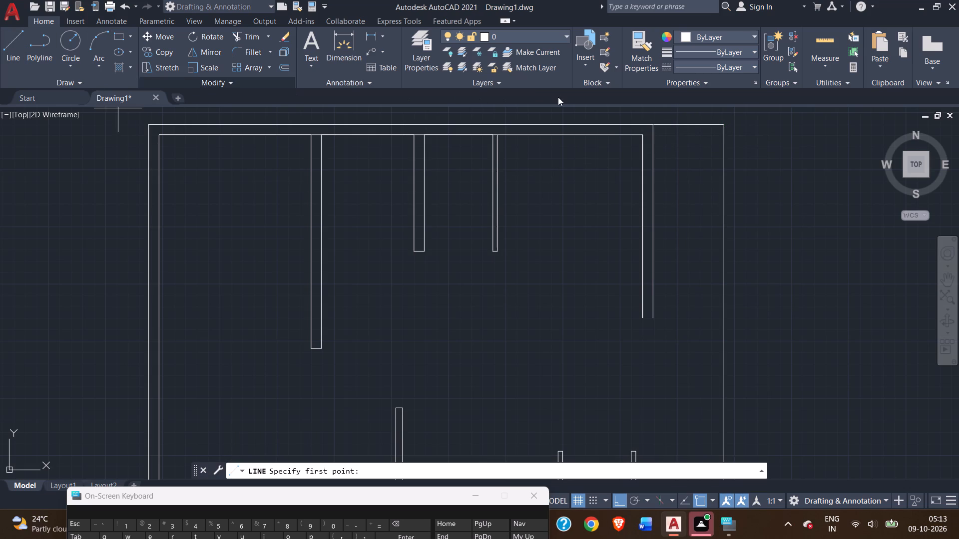
scroll(640, 137, up, 2)
click(642, 131)
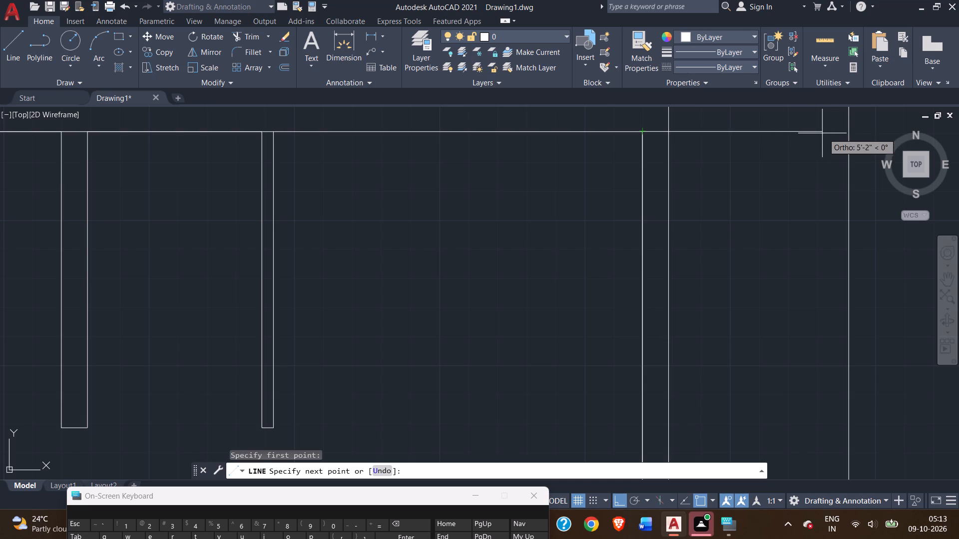
scroll(824, 129, down, 2)
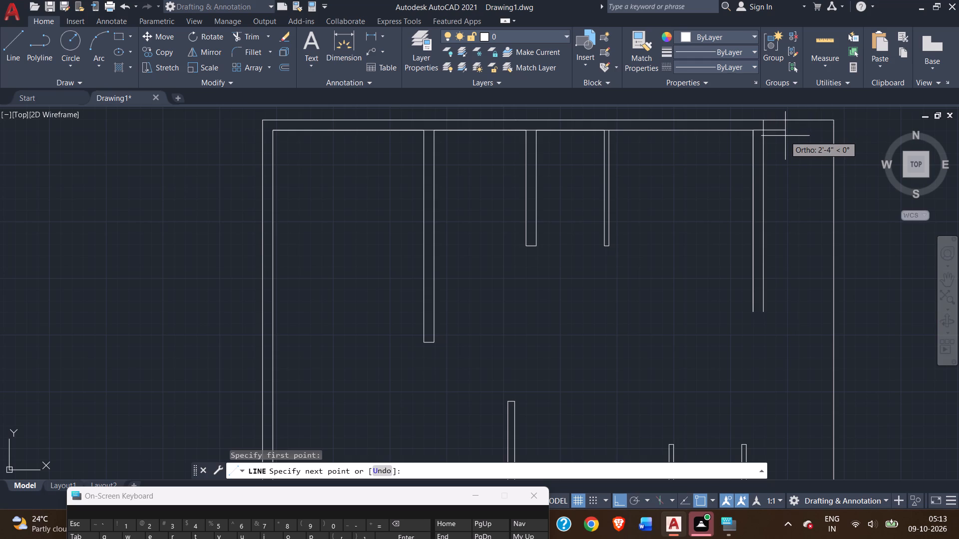
click(832, 133)
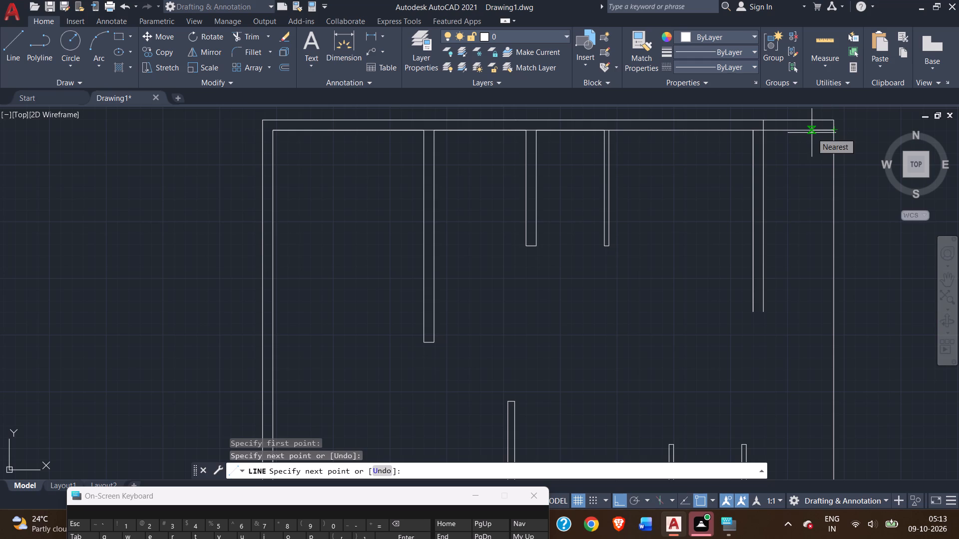
Continue the line 9" back inward and down to the outer bottom wall line as the new right wall's inner face, ending the line.
key(9)
key(shift+quotedbl)
key(Return)
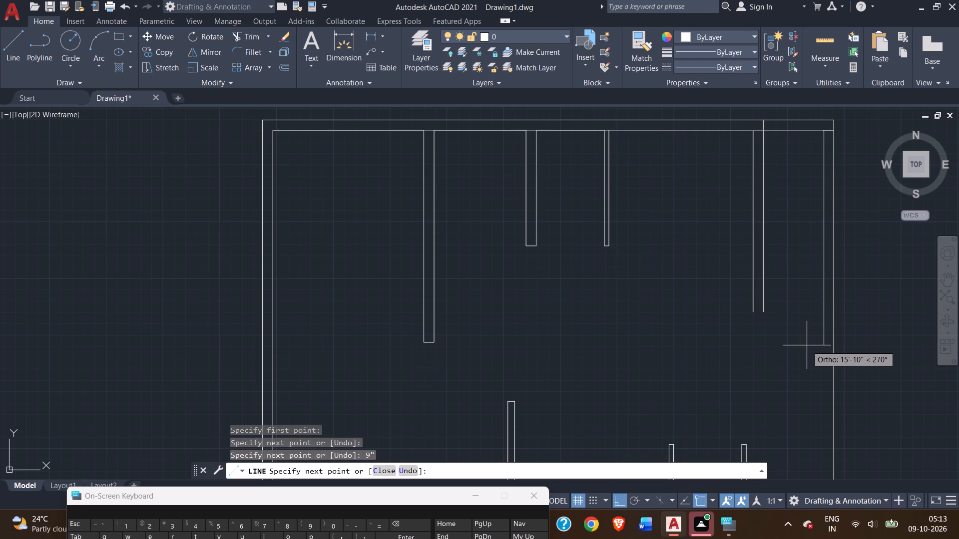
middle_drag(806, 345, 755, 202)
middle_drag(762, 377, 751, 304)
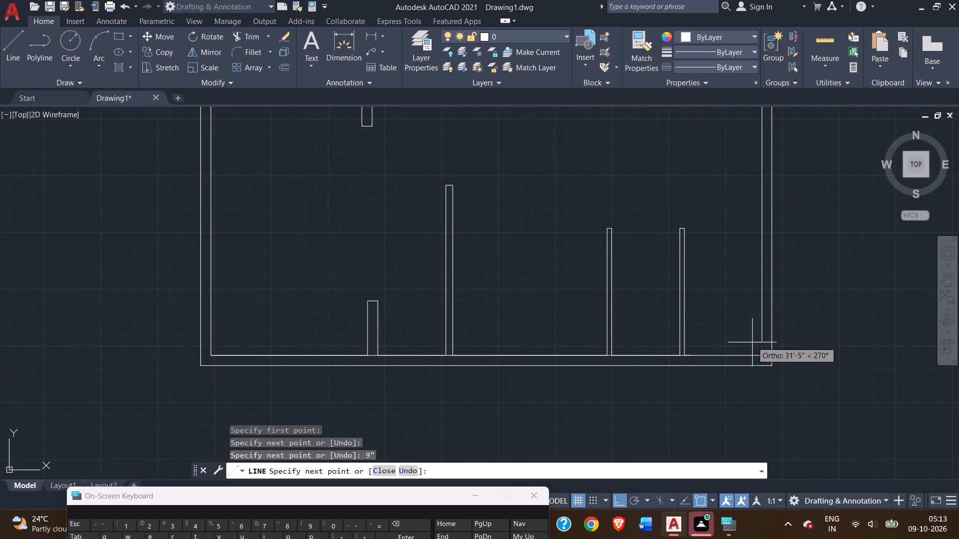
click(763, 363)
right_click(797, 342)
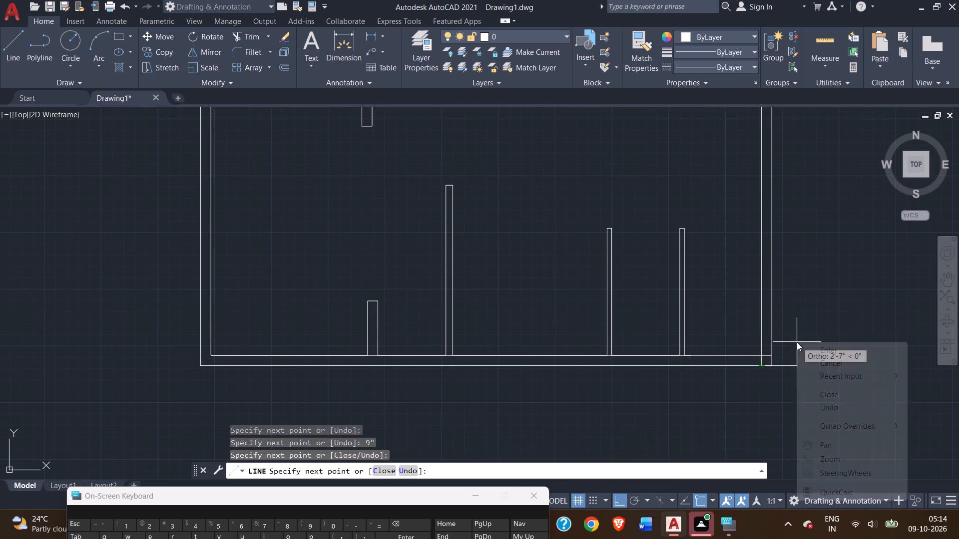
click(816, 347)
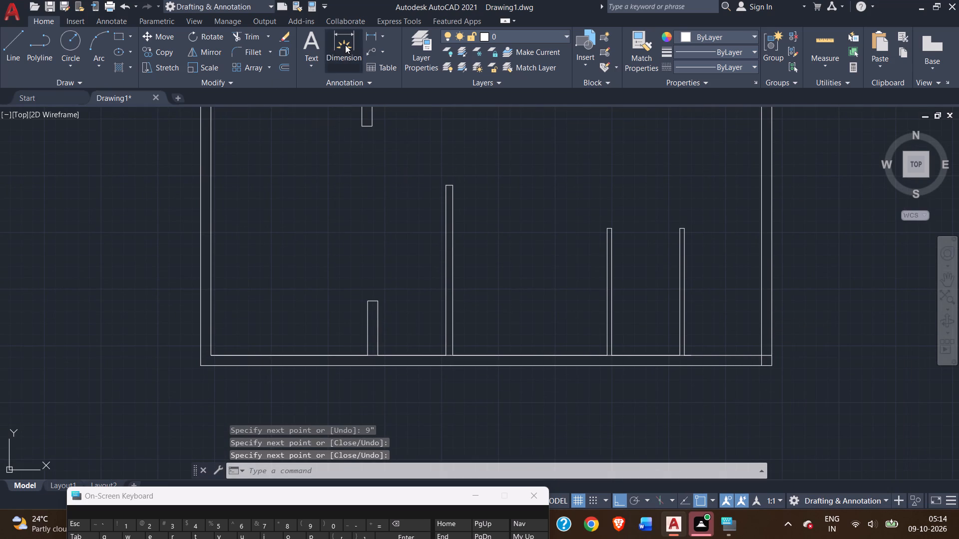
Check the clear distance along the bottom wall from the second 4" partition to the new right wall's inner face.
click(345, 45)
scroll(688, 351, up, 3)
click(662, 367)
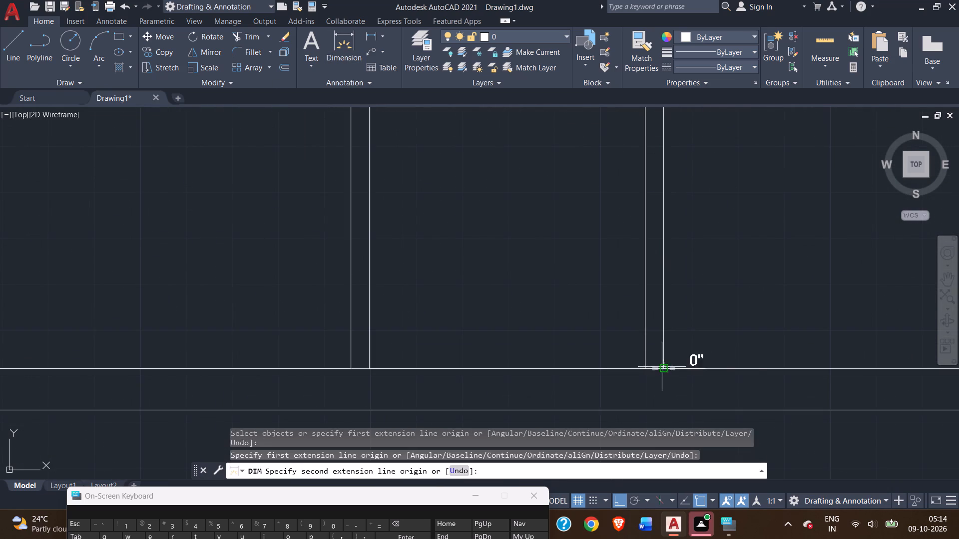
scroll(759, 353, down, 2)
middle_drag(759, 353, 595, 339)
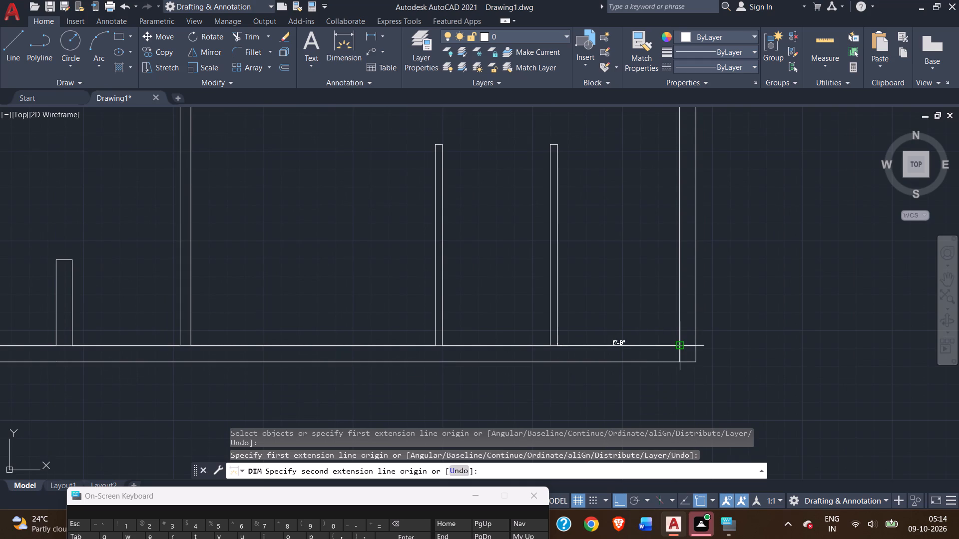
right_click(643, 328)
click(669, 336)
Check the clear distance along the inner top wall from the upper 4" partition to the new right wall's inner face.
scroll(631, 285, down, 3)
middle_drag(628, 257, 635, 351)
click(347, 45)
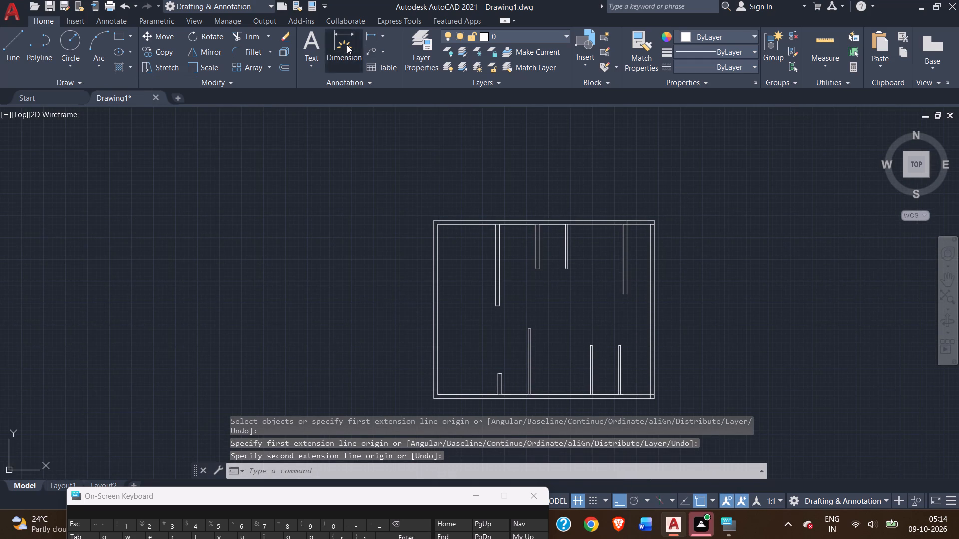
scroll(575, 223, up, 3)
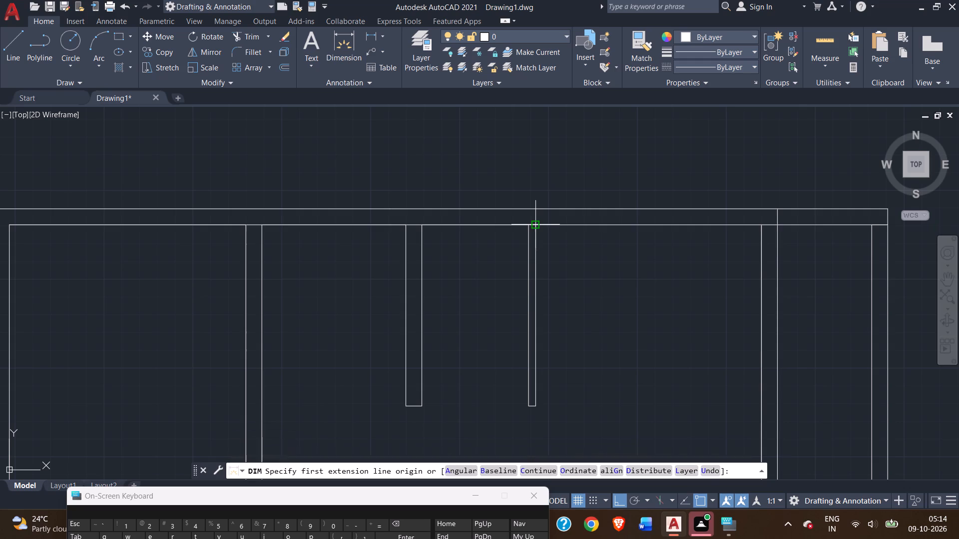
click(534, 225)
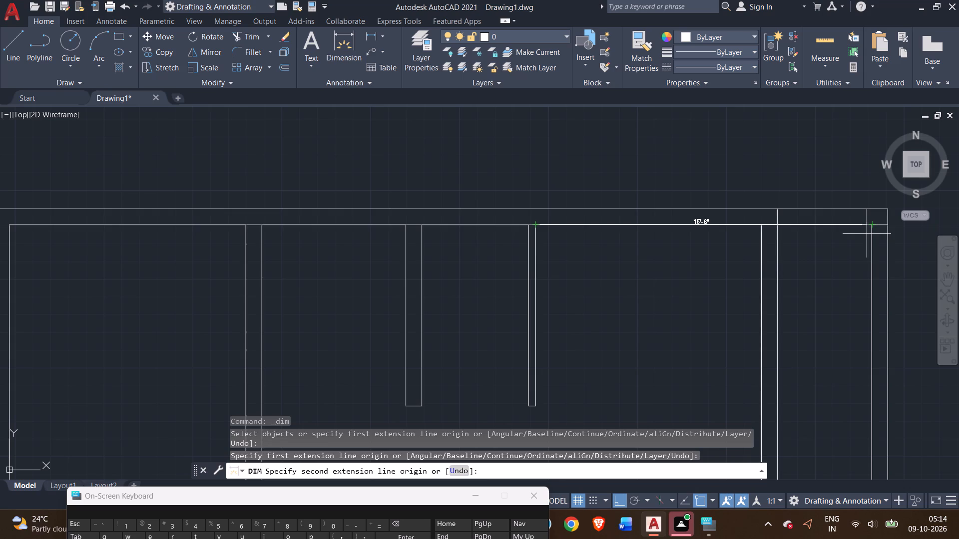
scroll(704, 265, down, 2)
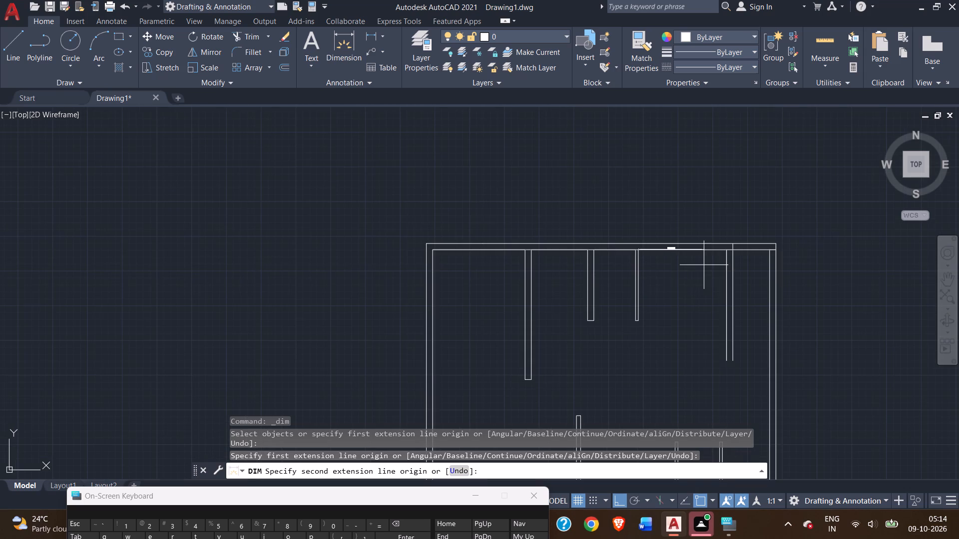
middle_drag(695, 282, 670, 97)
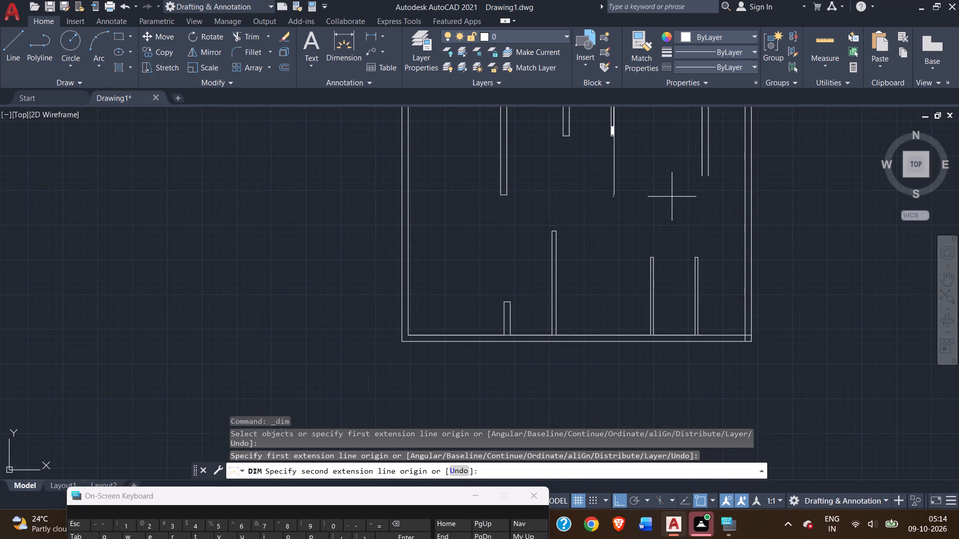
right_click(672, 195)
click(702, 203)
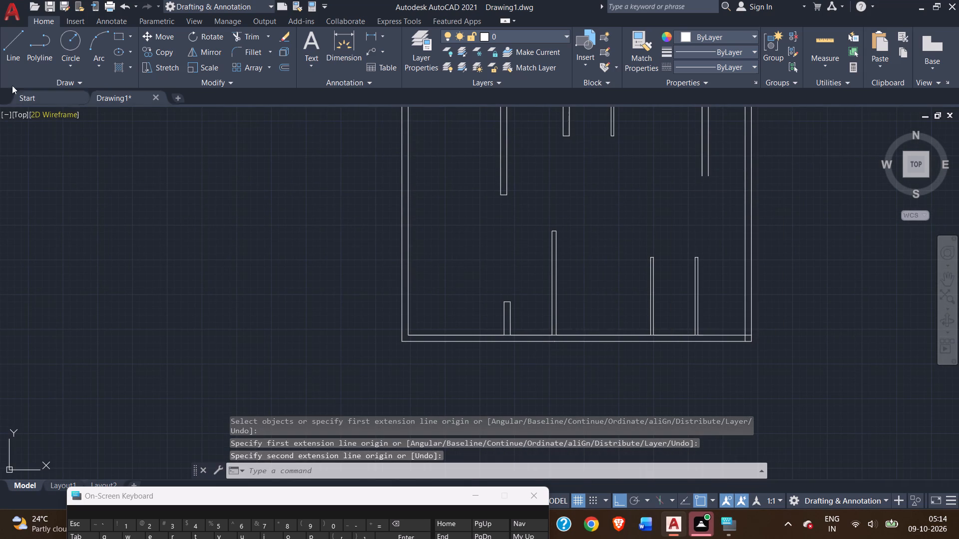
Check the clear distance along the inner bottom wall from the bottom-left inner corner to the short 9" partition.
click(335, 44)
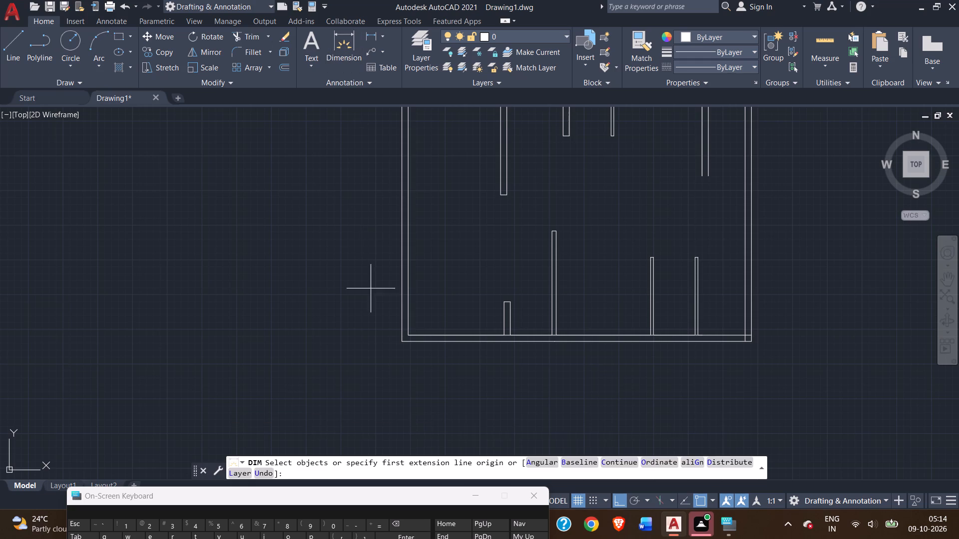
scroll(405, 335, up, 2)
click(410, 334)
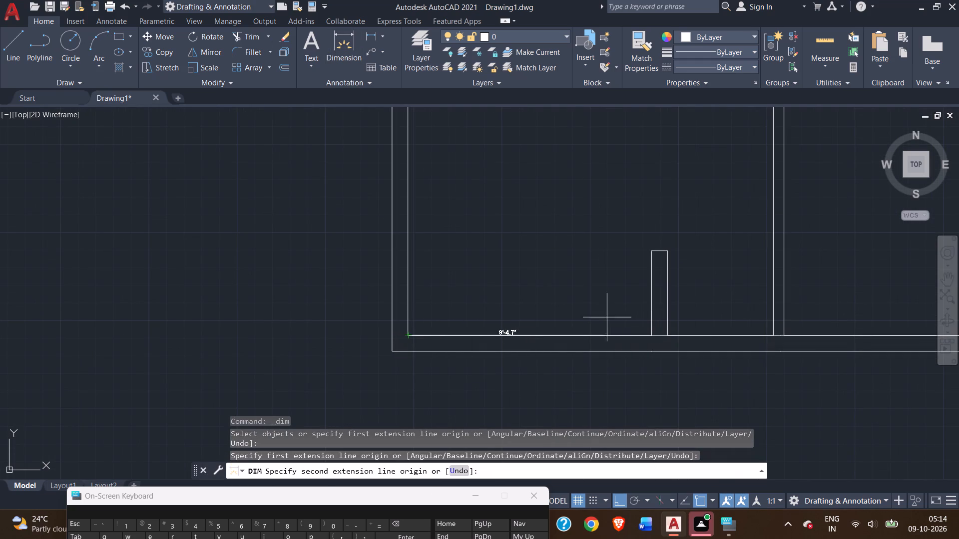
right_click(593, 299)
click(622, 308)
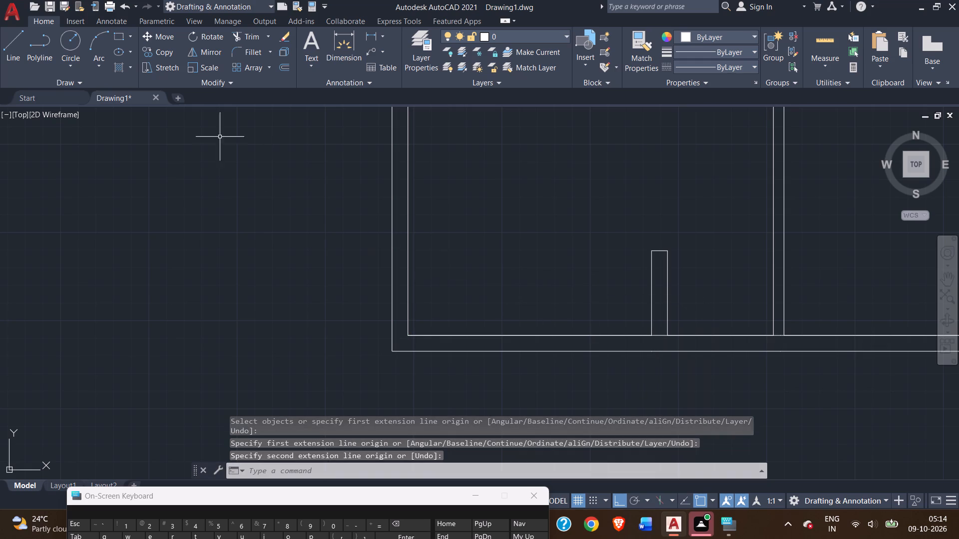
Check the clear distance along the bottom wall between the short 9" partition and the 6" partition.
click(337, 50)
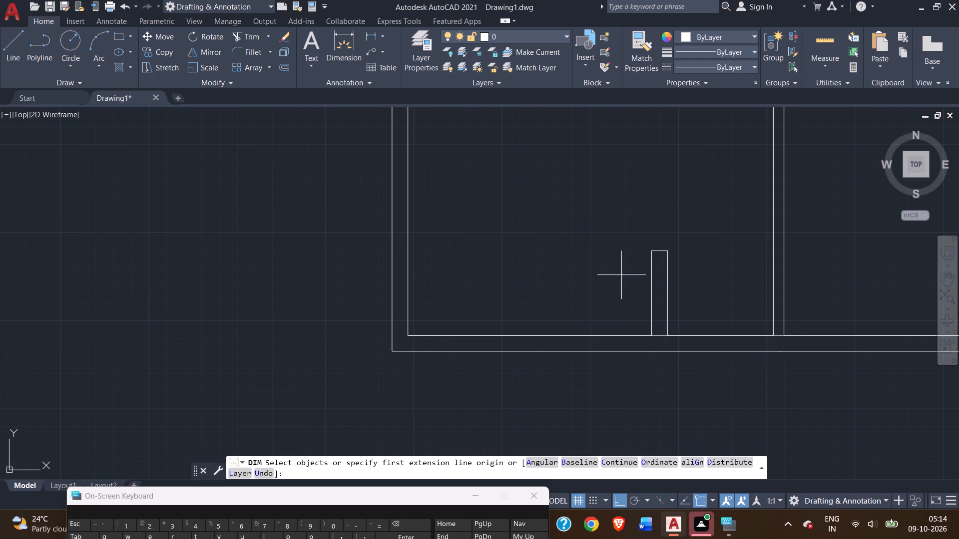
middle_drag(686, 328, 596, 278)
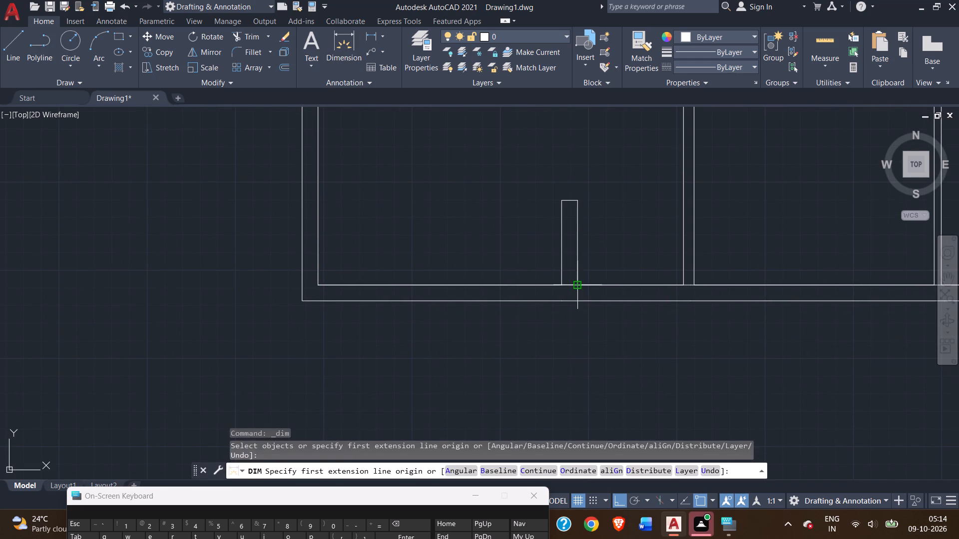
click(578, 284)
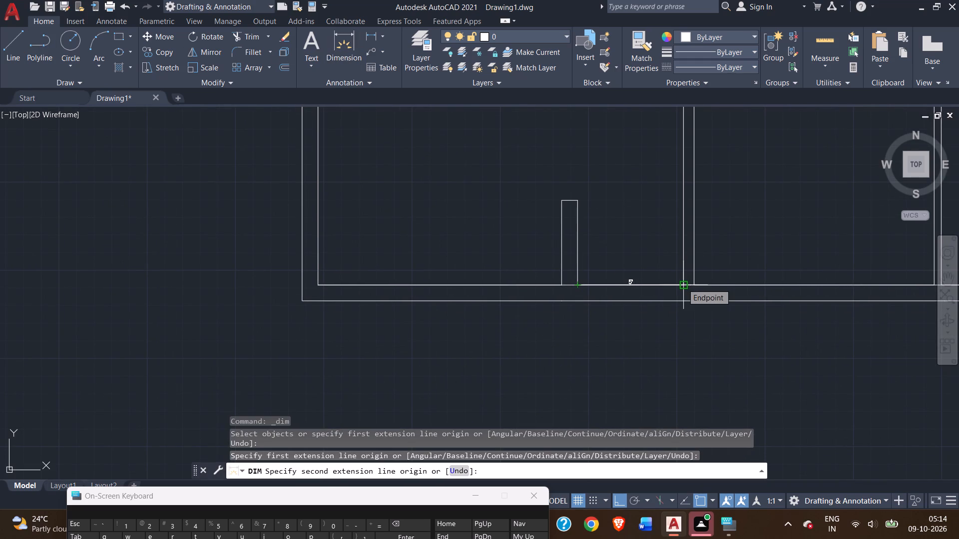
right_click(606, 220)
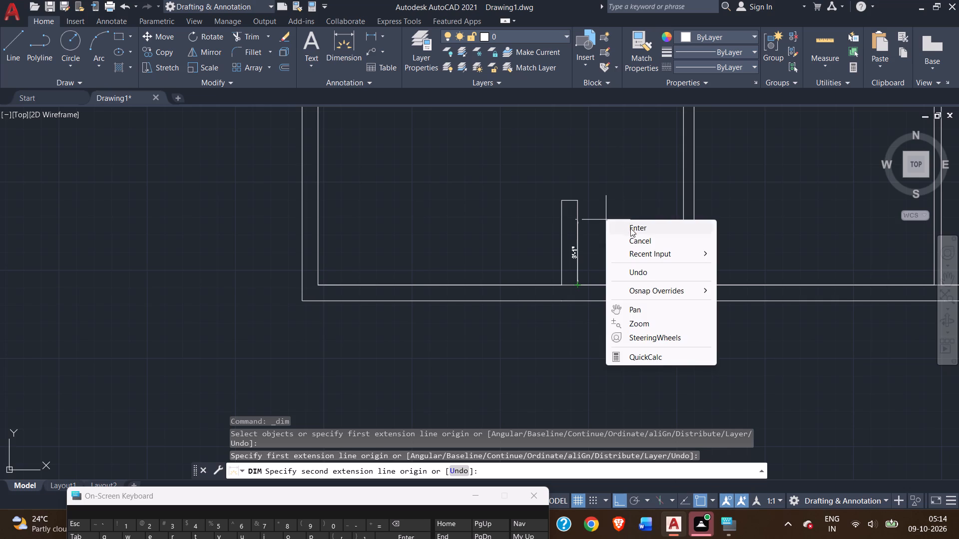
click(631, 228)
Check the clear distance along the bottom wall between the 6" partition and the first 4" partition.
click(334, 55)
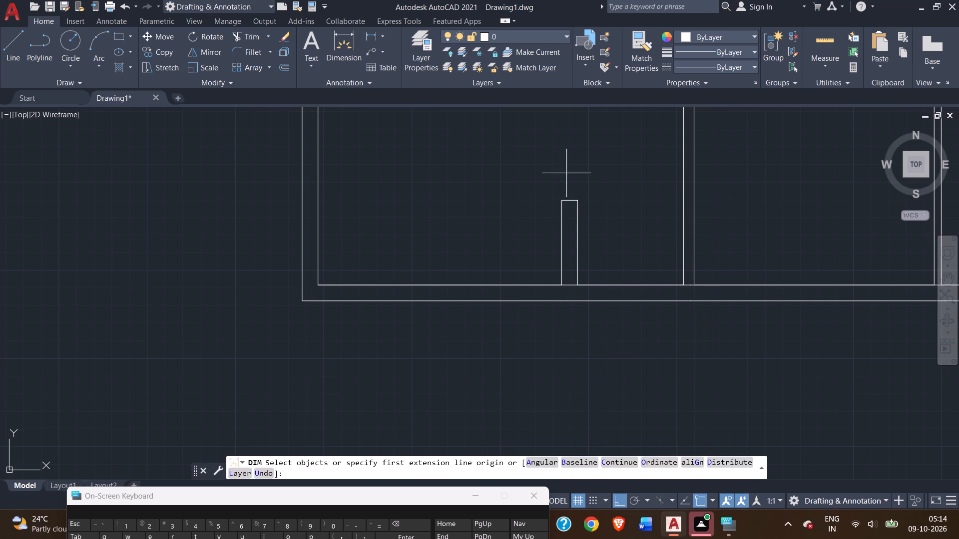
middle_drag(717, 274, 628, 256)
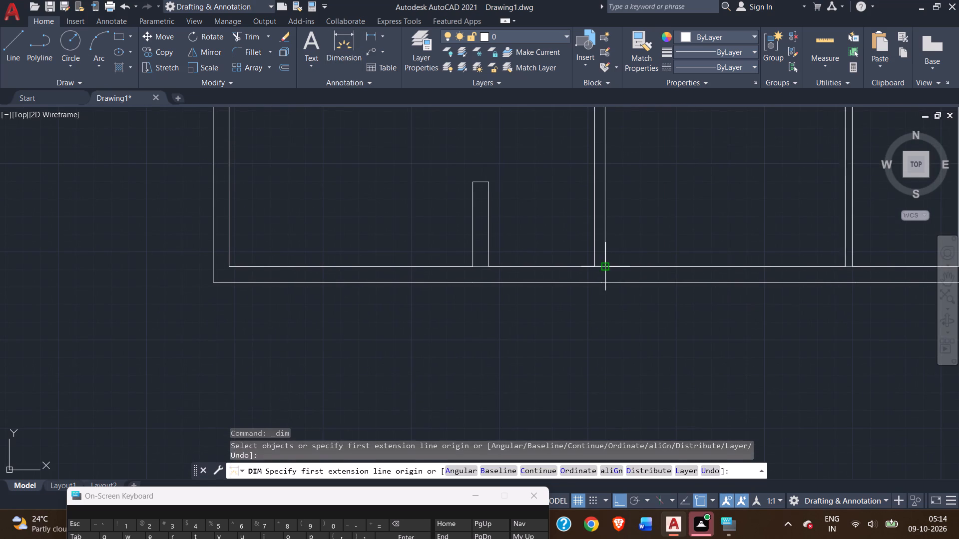
click(604, 266)
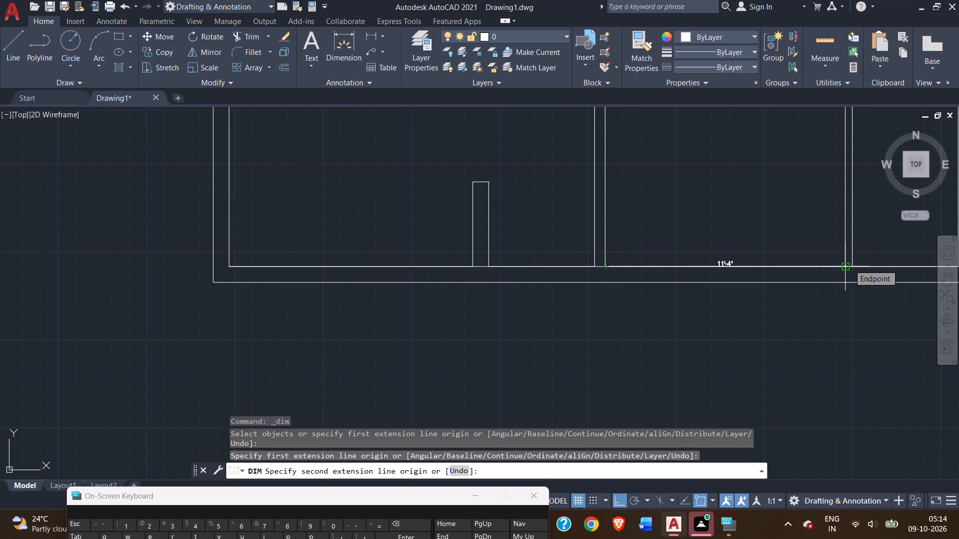
right_click(760, 222)
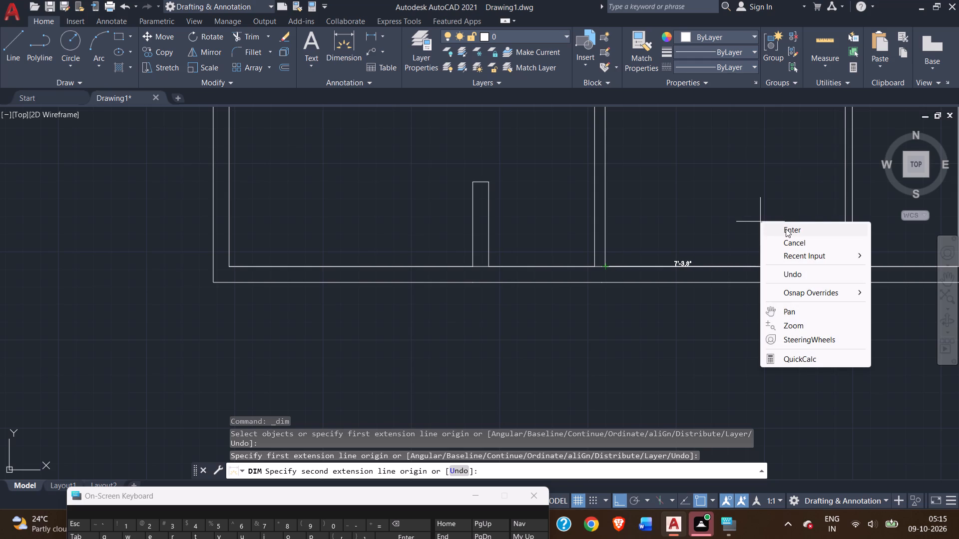
click(786, 229)
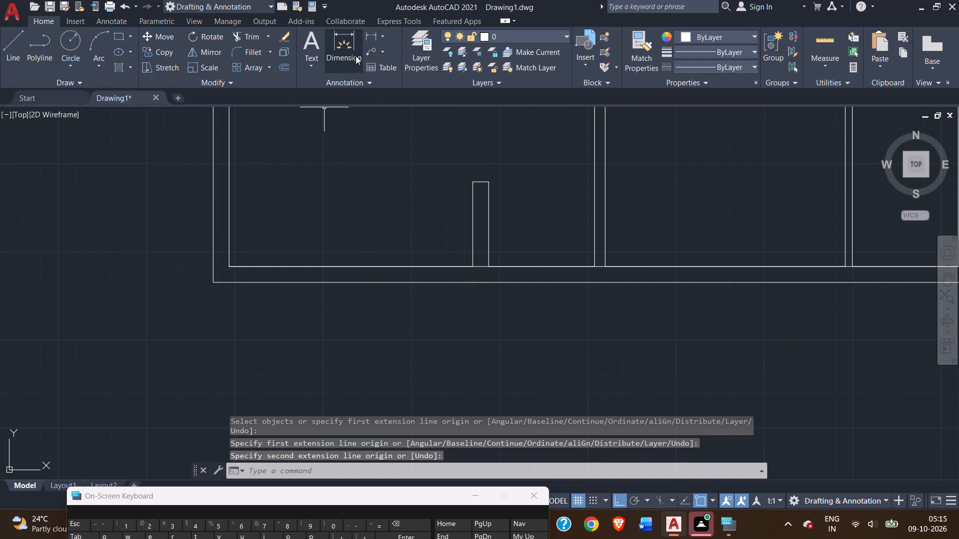
Check the clear distance along the bottom wall between the two 4" partitions.
click(348, 53)
middle_drag(673, 184, 363, 169)
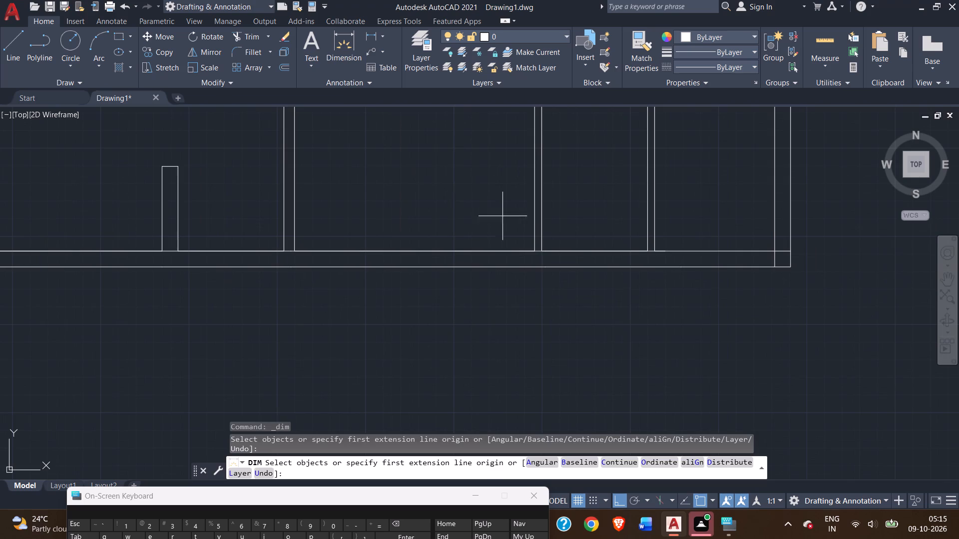
scroll(561, 242, up, 2)
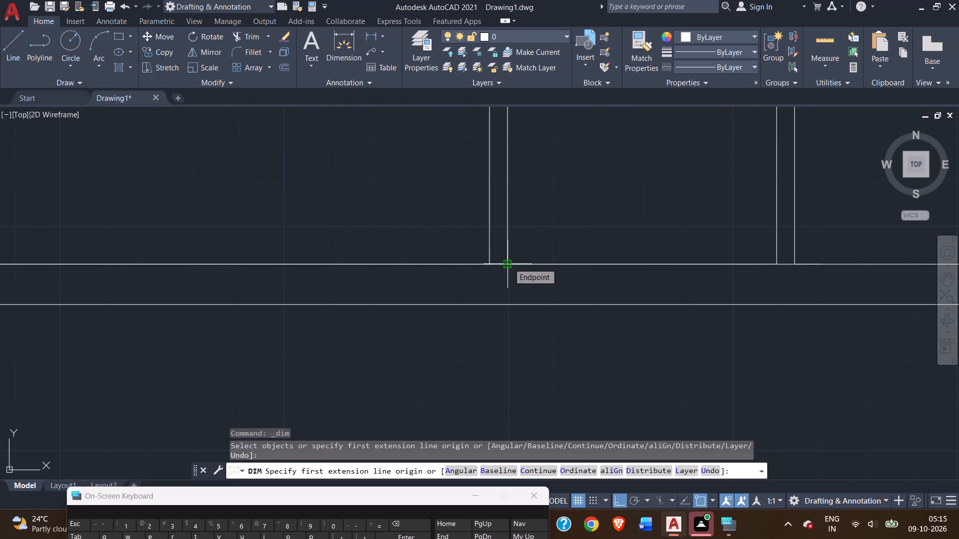
click(508, 263)
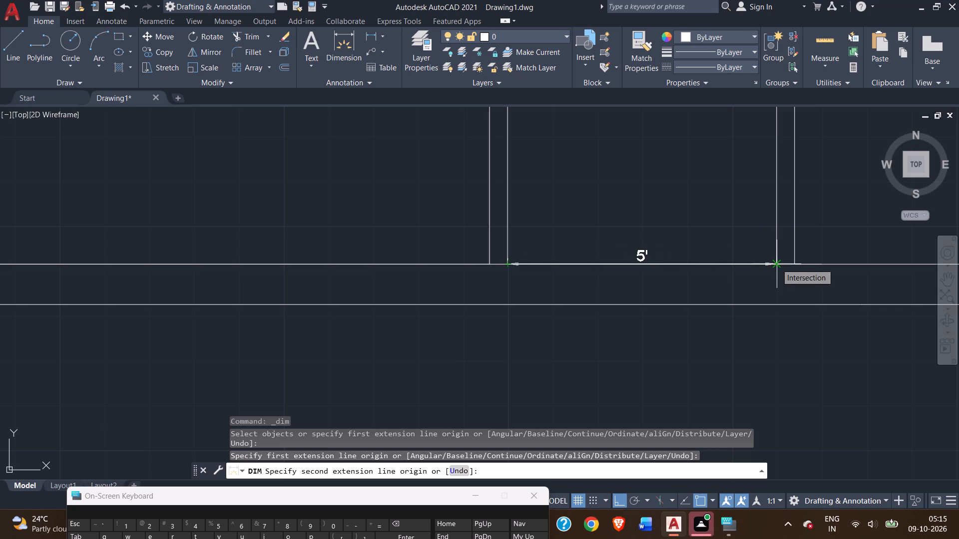
right_click(704, 206)
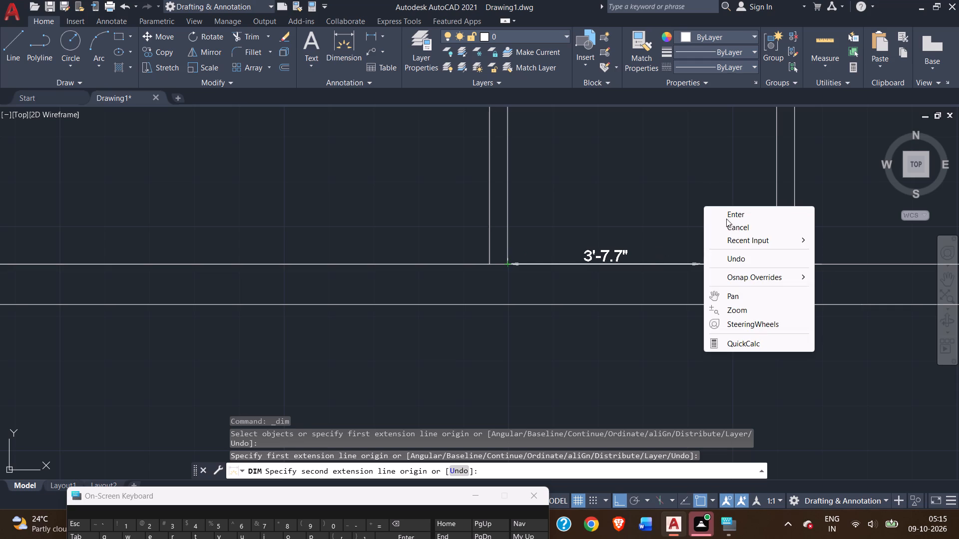
click(726, 219)
Check the clear distance along the inner bottom wall from the second 4" partition to the right wall's inner face.
click(329, 51)
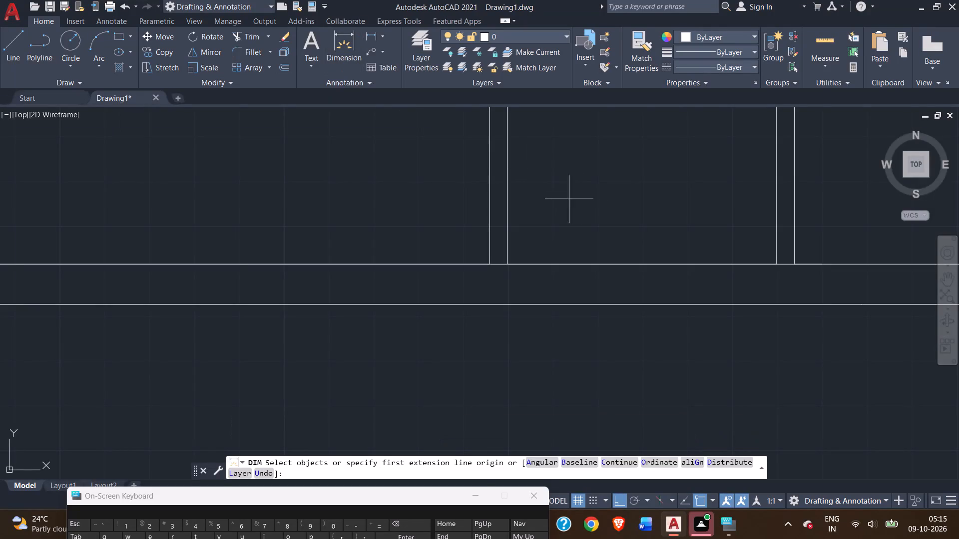
middle_drag(605, 192, 216, 199)
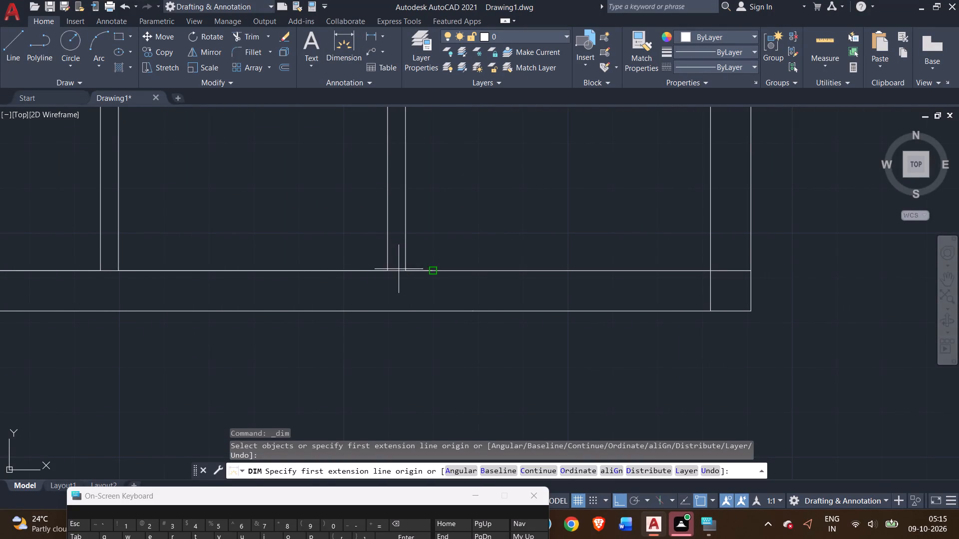
click(409, 269)
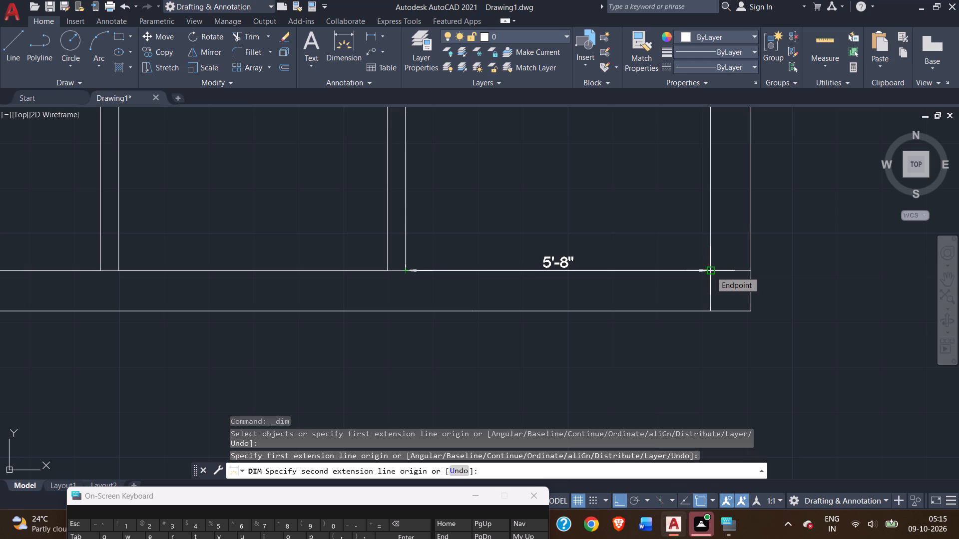
right_click(629, 244)
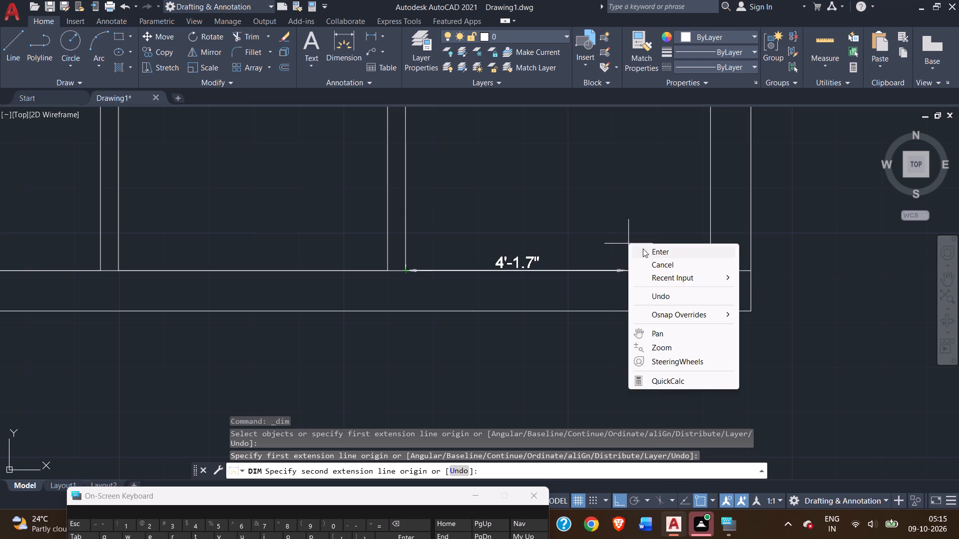
click(653, 253)
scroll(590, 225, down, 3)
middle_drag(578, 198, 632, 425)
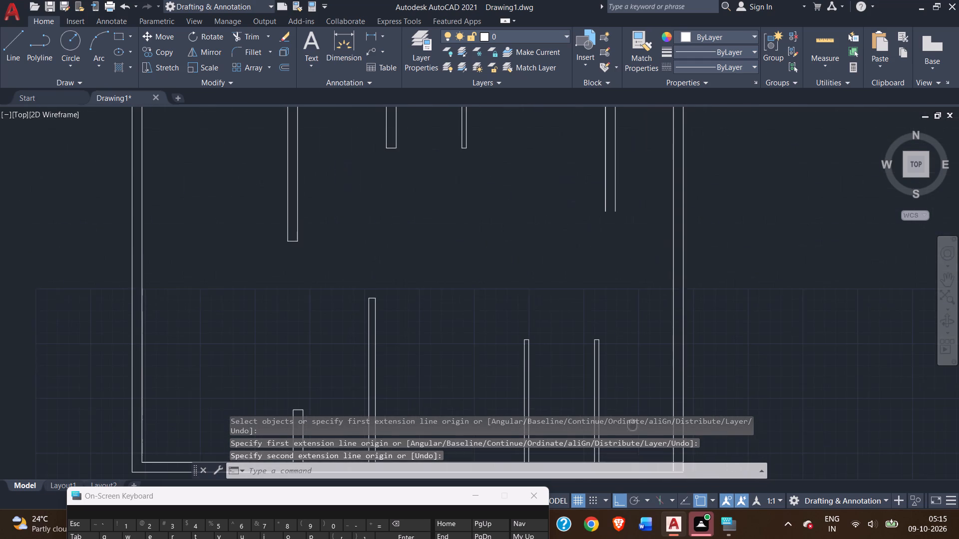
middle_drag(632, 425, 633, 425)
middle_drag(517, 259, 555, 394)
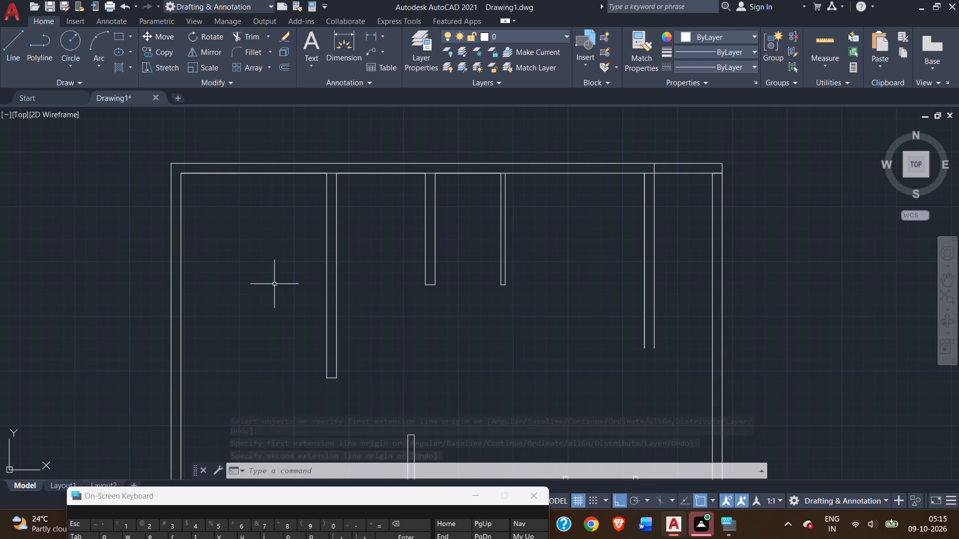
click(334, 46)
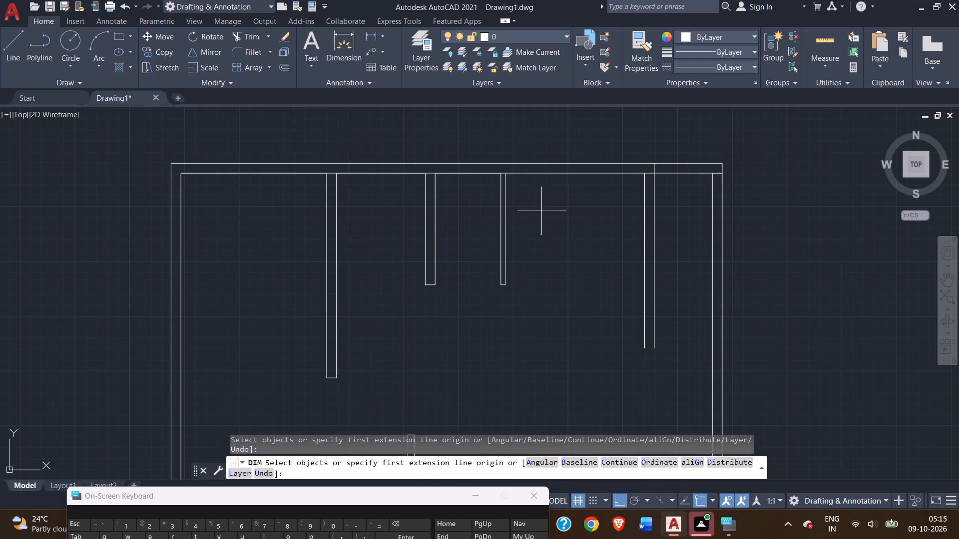
Trim away both lines of the open-ended partition near the upper-right corner, including its leftover stub inside the top wall.
scroll(547, 231, down, 1)
middle_drag(555, 270, 512, 213)
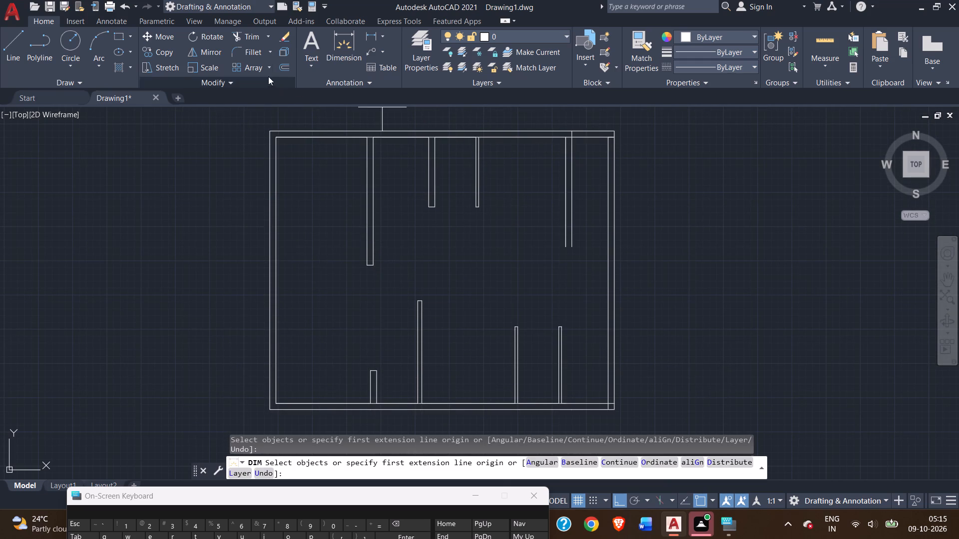
click(252, 35)
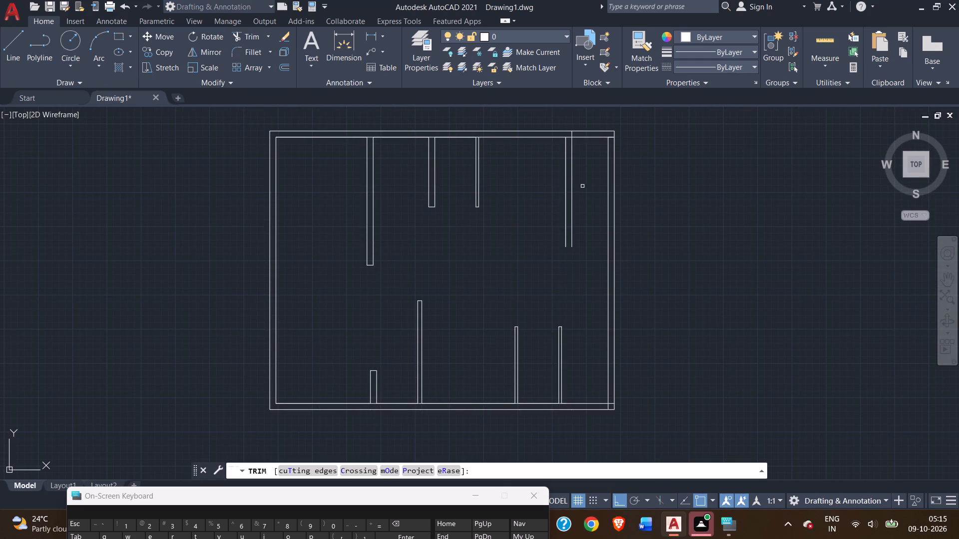
click(571, 165)
click(565, 159)
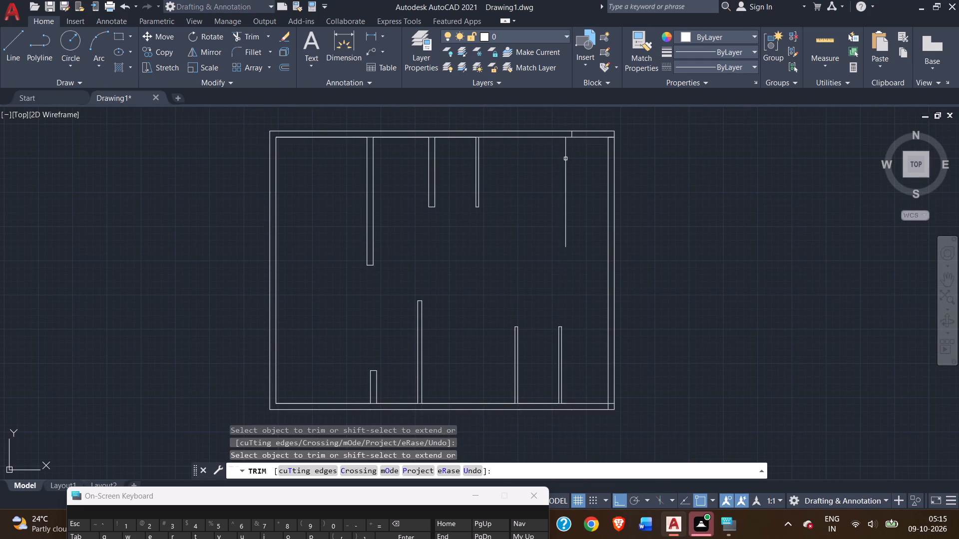
click(566, 164)
scroll(577, 132, up, 2)
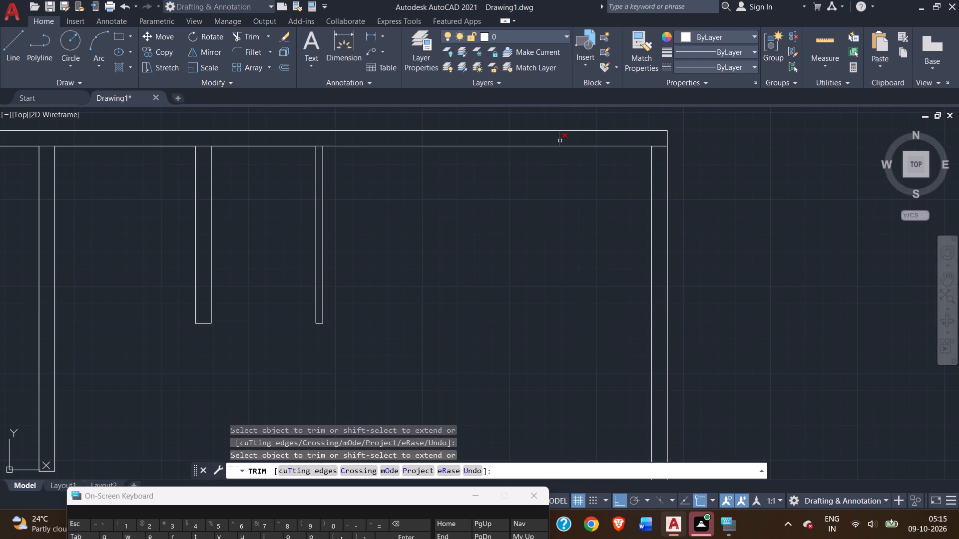
click(559, 139)
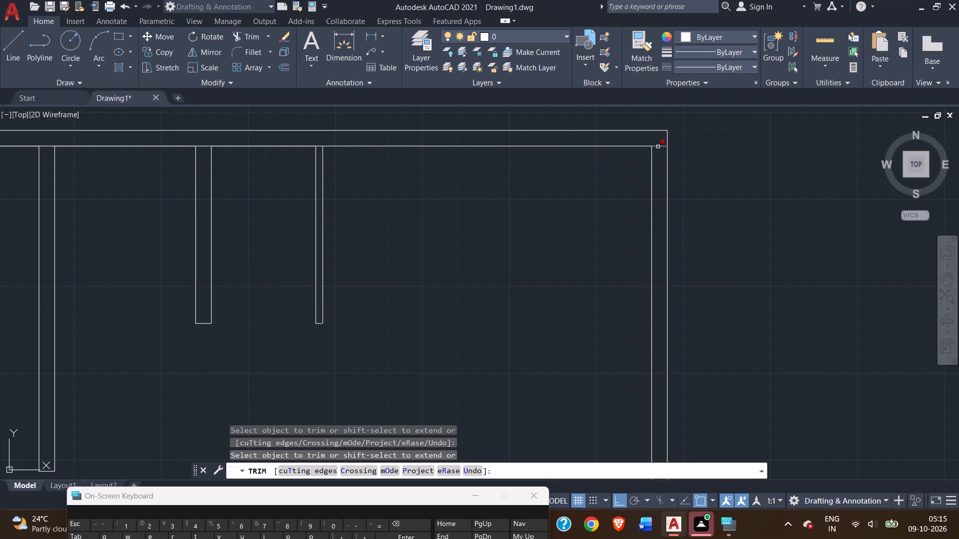
Trim the top wall's inner line at the top-right corner and across the tops of the 4" and short 9" partitions.
click(658, 147)
click(660, 147)
scroll(595, 253, down, 2)
middle_drag(585, 291, 601, 223)
scroll(504, 143, up, 3)
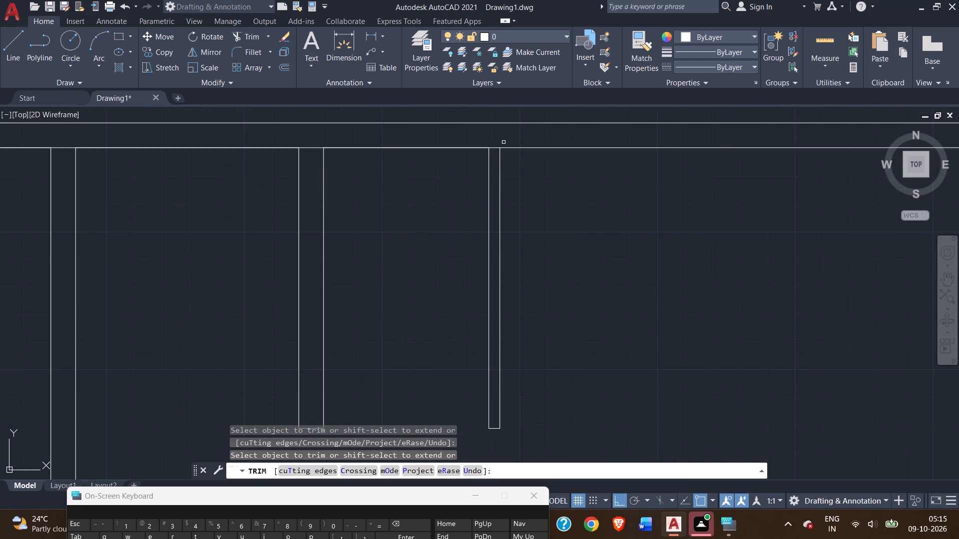
scroll(490, 141, up, 2)
click(497, 159)
scroll(431, 233, down, 2)
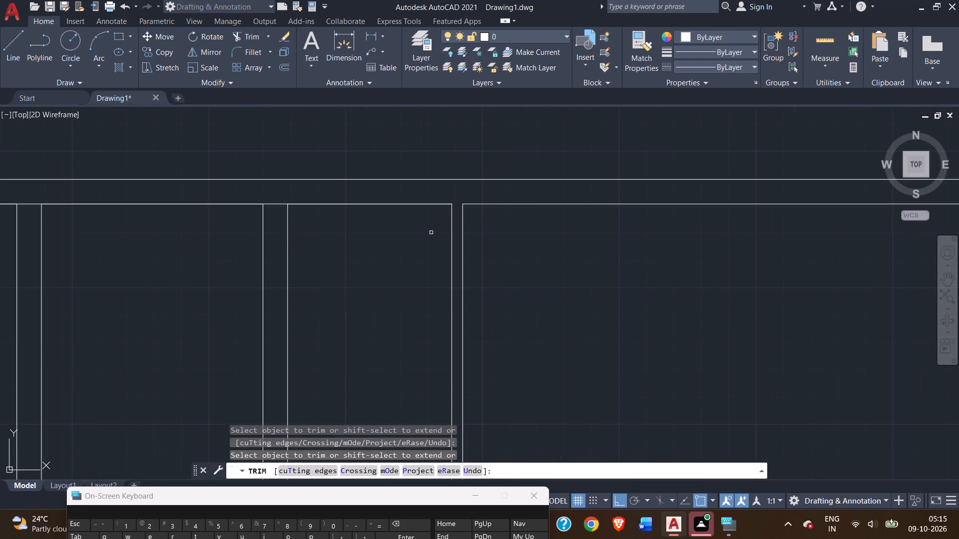
middle_drag(405, 246, 550, 266)
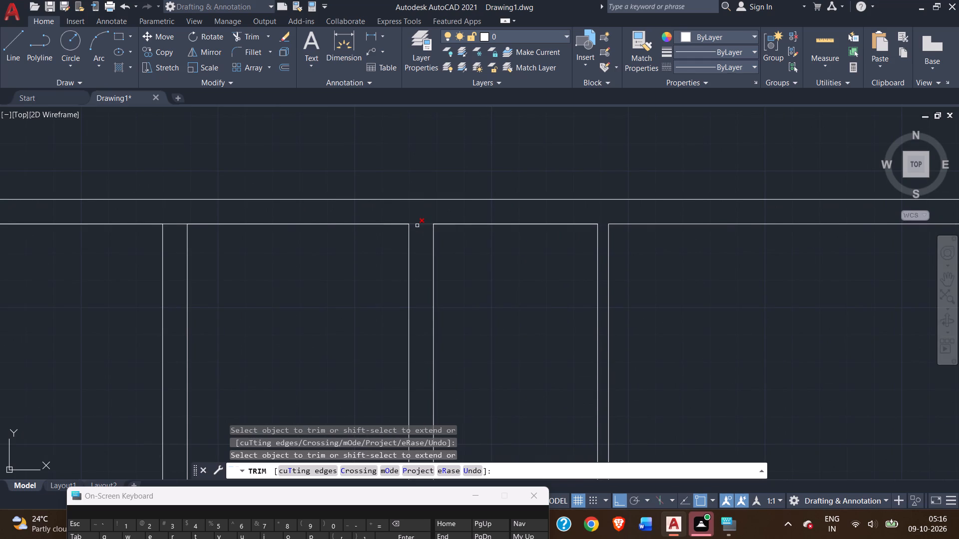
double_click(417, 226)
Draw a 13'4" line down the right wall's inner face from the inner top-right corner.
scroll(680, 302, down, 3)
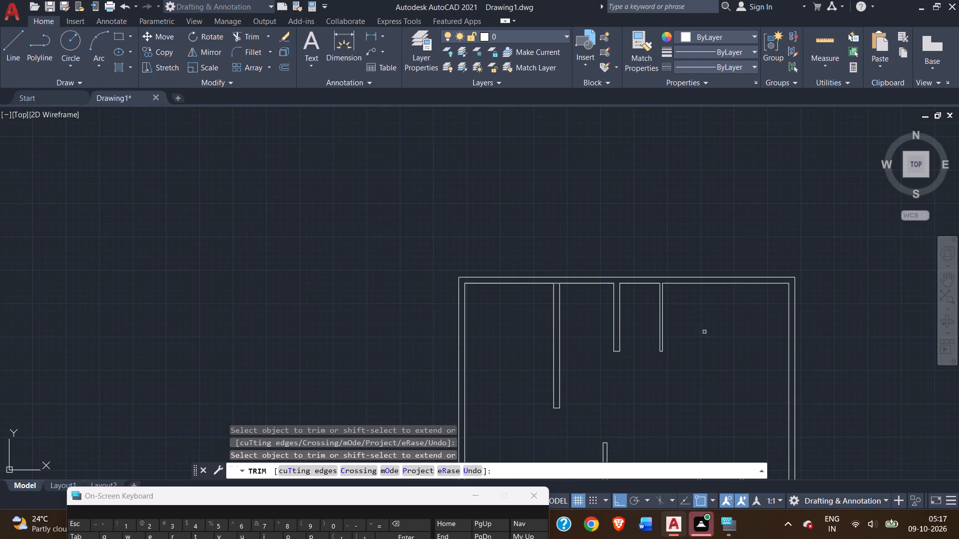
middle_drag(708, 338, 643, 209)
middle_drag(622, 210, 590, 179)
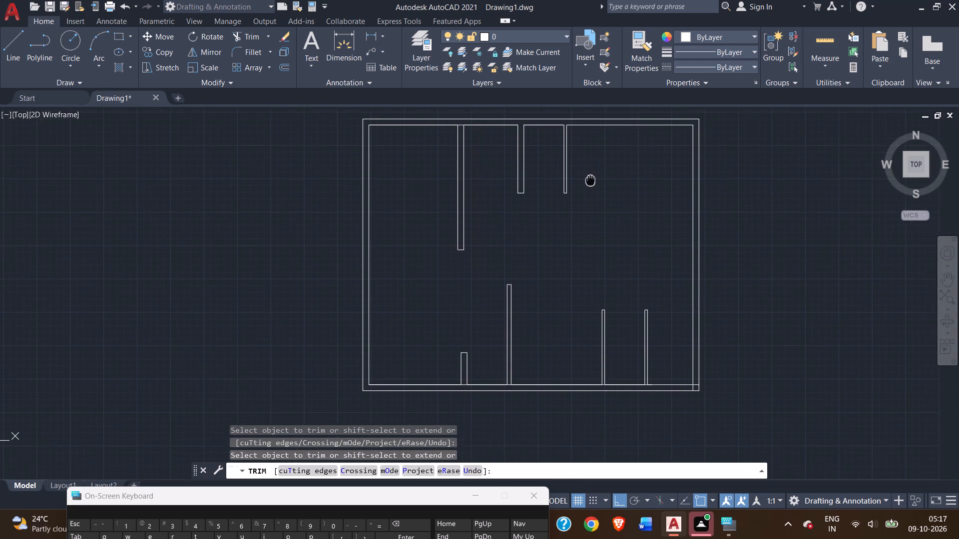
middle_drag(590, 179, 590, 179)
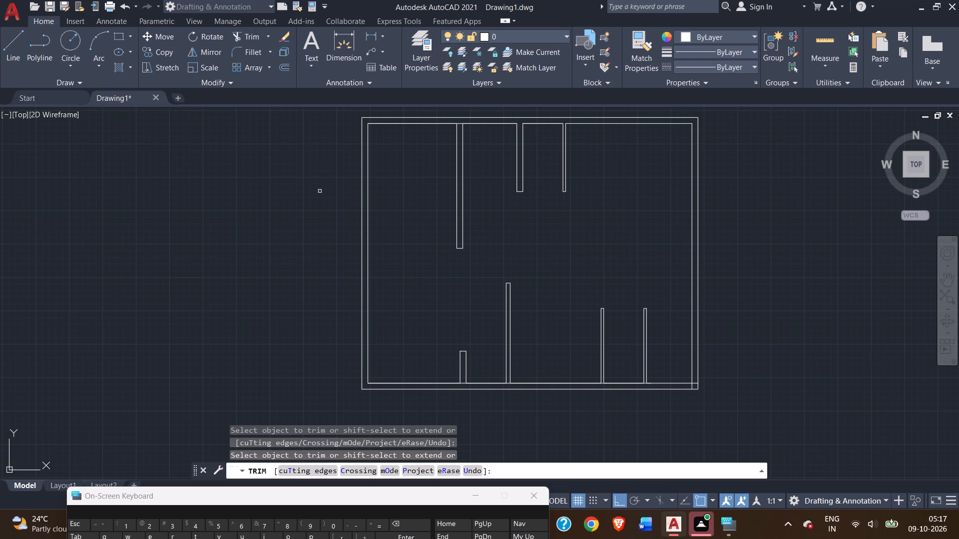
click(15, 53)
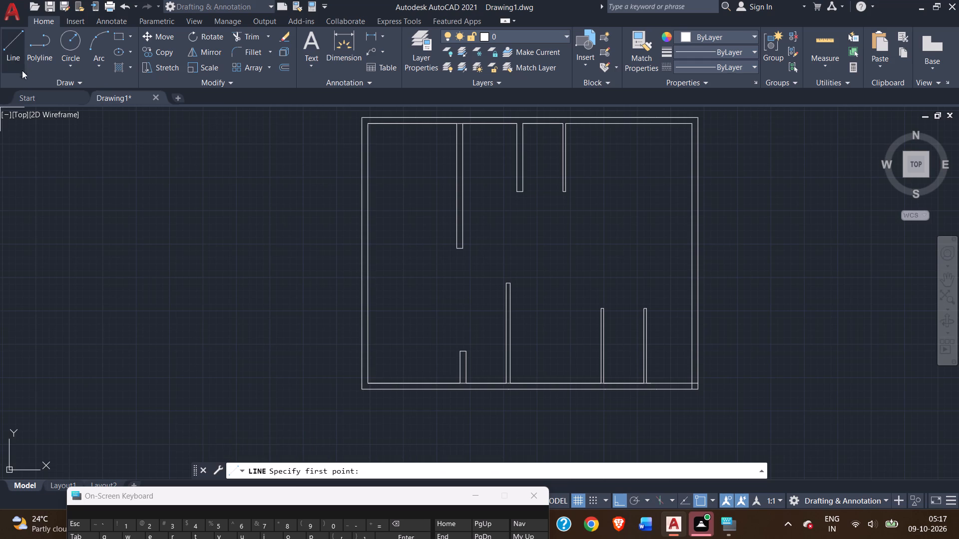
middle_drag(567, 226, 426, 219)
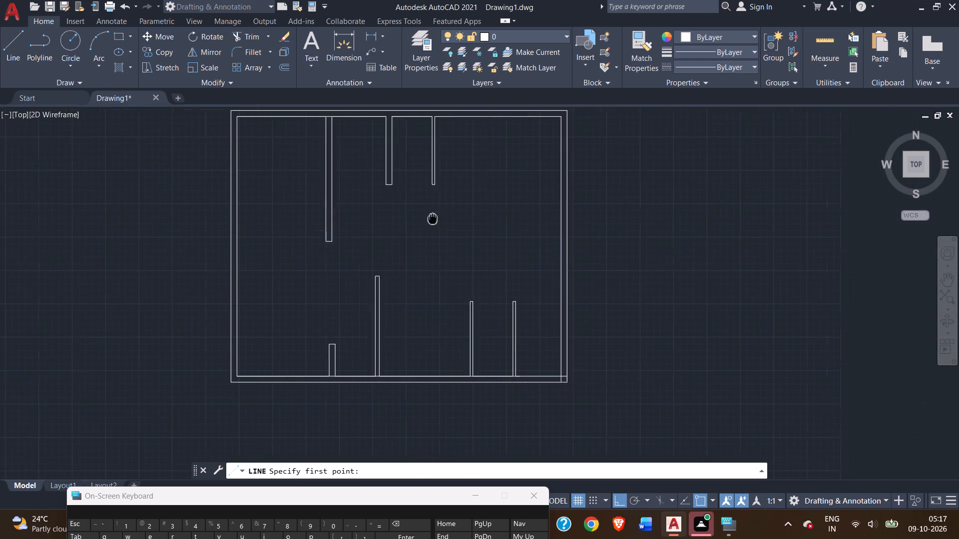
middle_drag(426, 219, 416, 219)
click(539, 118)
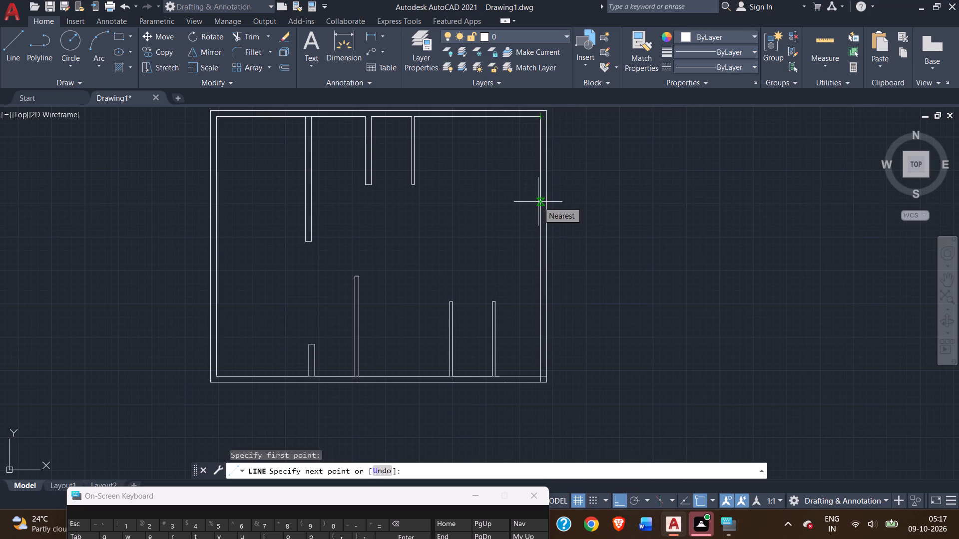
text(13)
text('4)
key(shift+quotedbl)
key(Return)
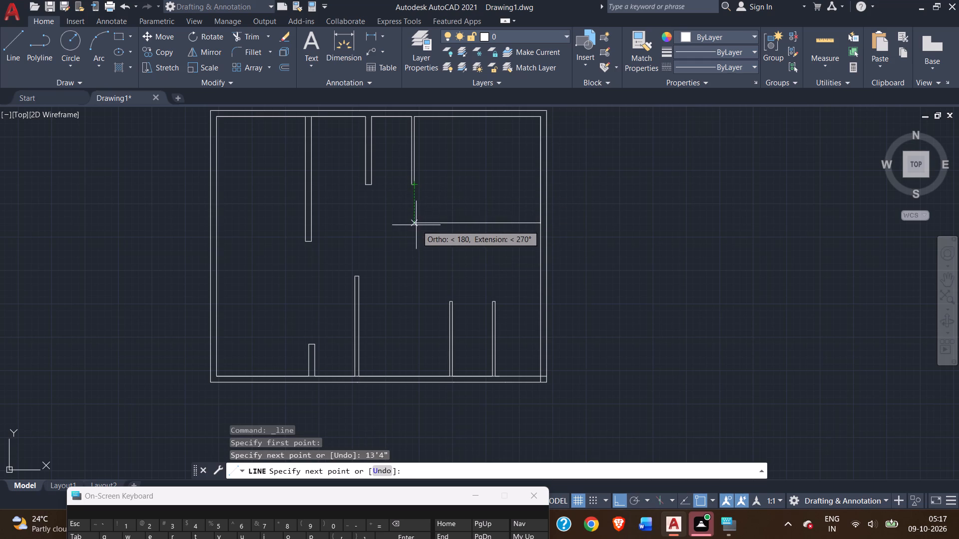
Draw a 9" thick horizontal wall from that point on the right wall, ending in line with the upper 4" partition's left face.
scroll(414, 224, up, 1)
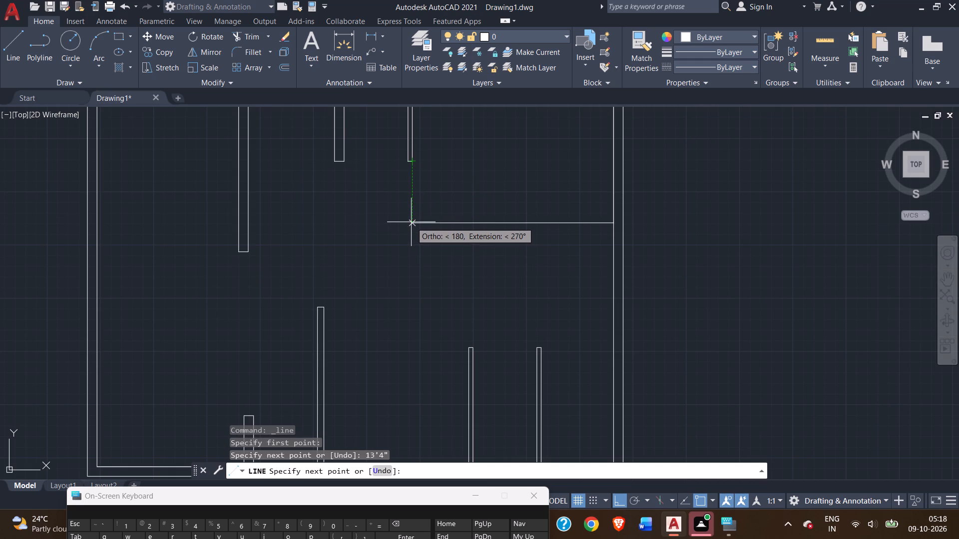
click(411, 222)
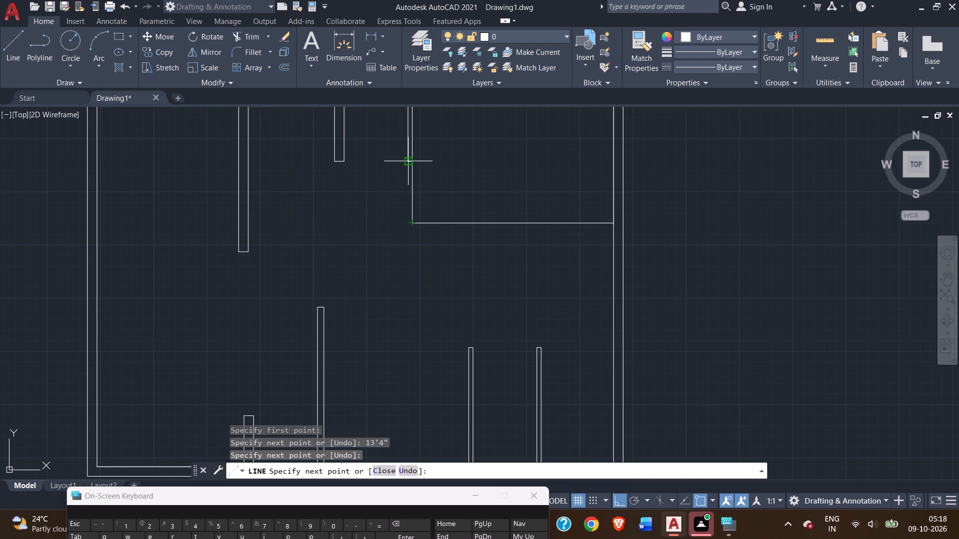
click(407, 223)
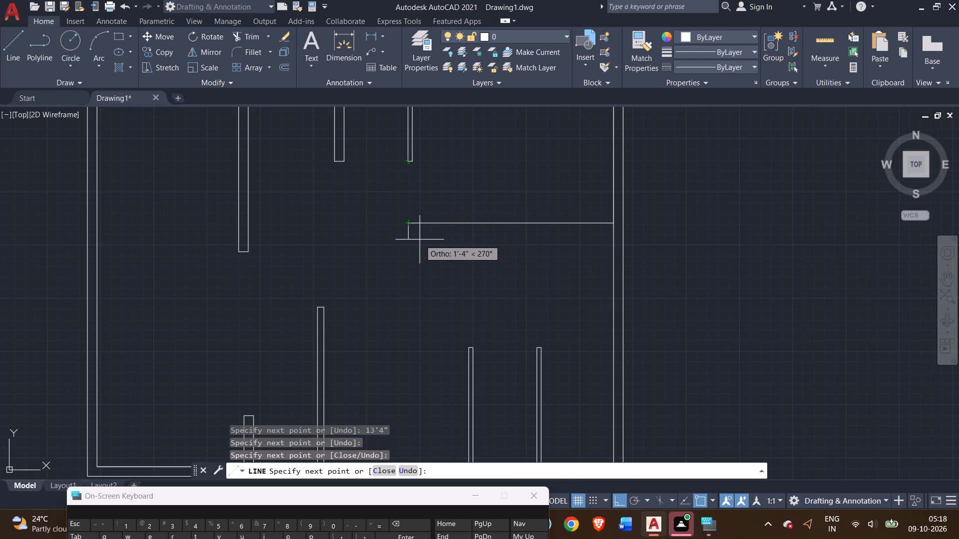
key(9)
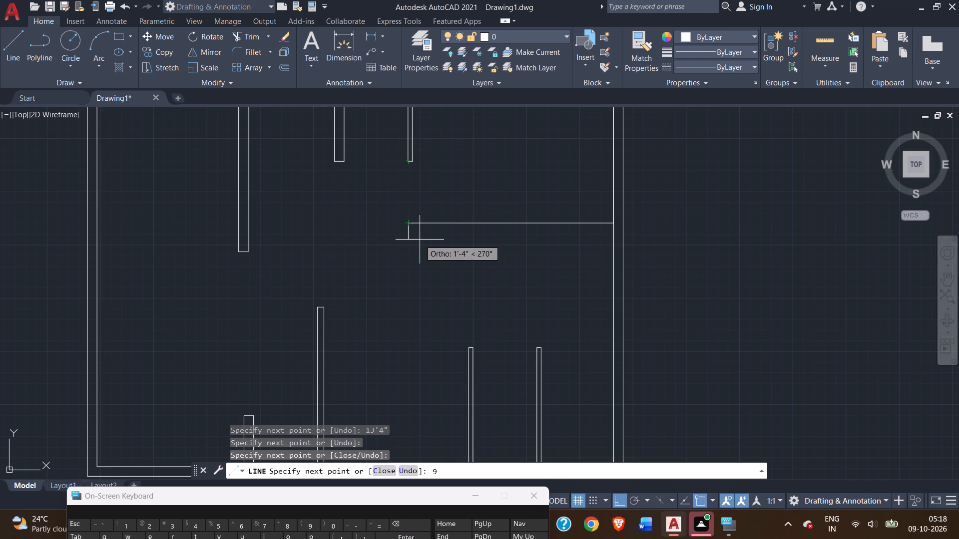
key(shift+quotedbl)
key(Return)
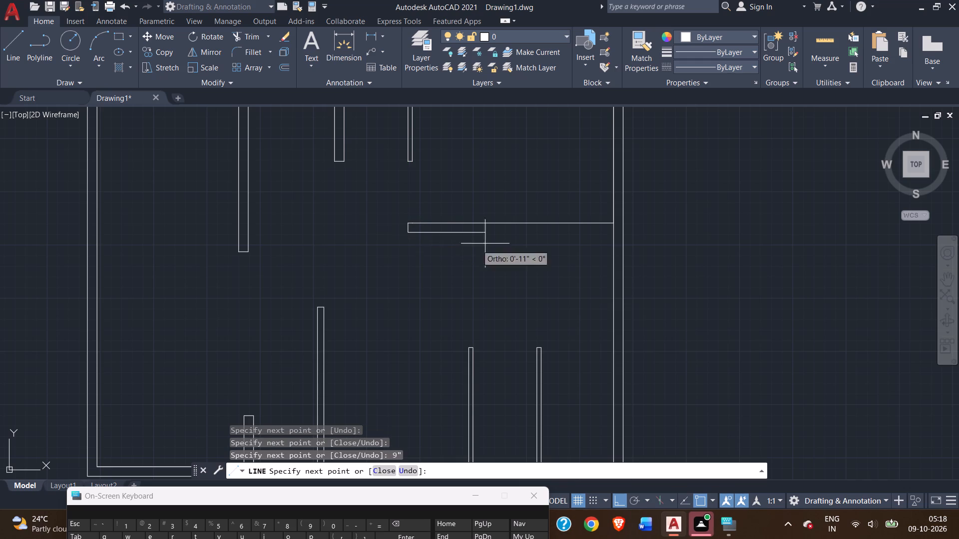
click(616, 230)
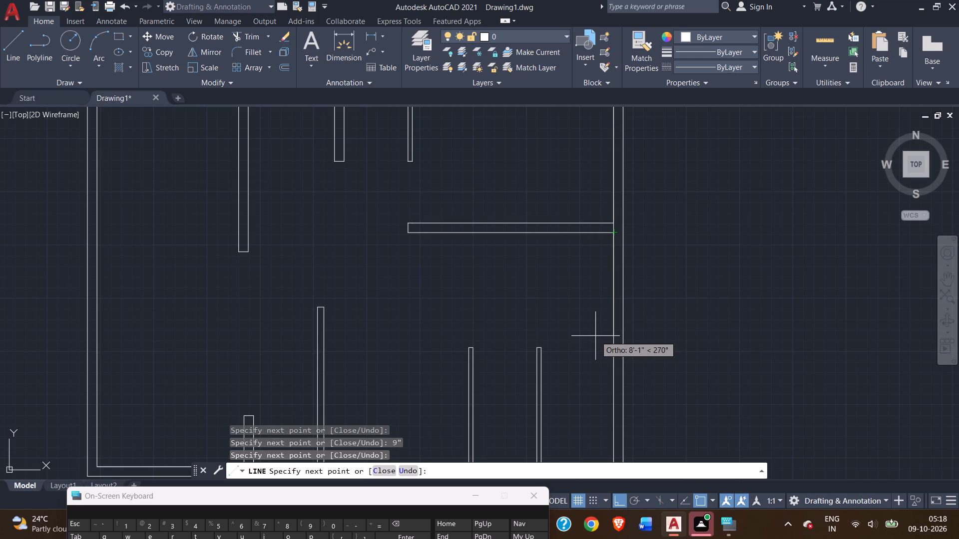
Continue 9' down the right wall's inner face and draw a 4" thick horizontal wall ending in line with the 9" wall's left end.
text(9')
key(Return)
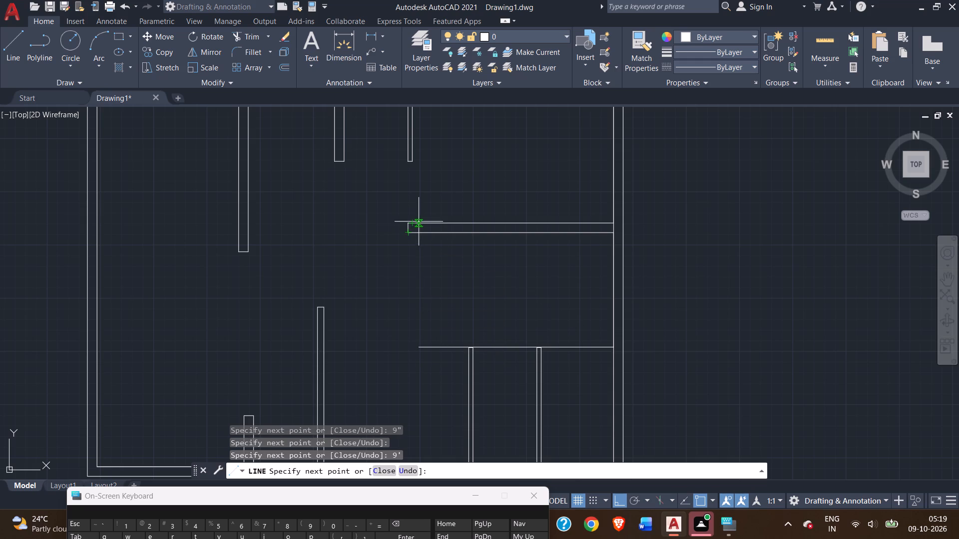
click(418, 347)
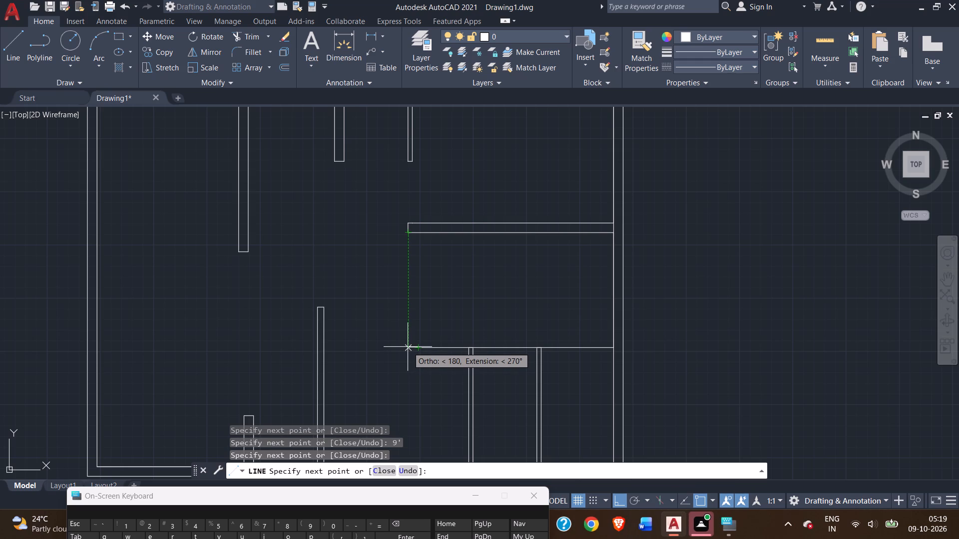
click(408, 347)
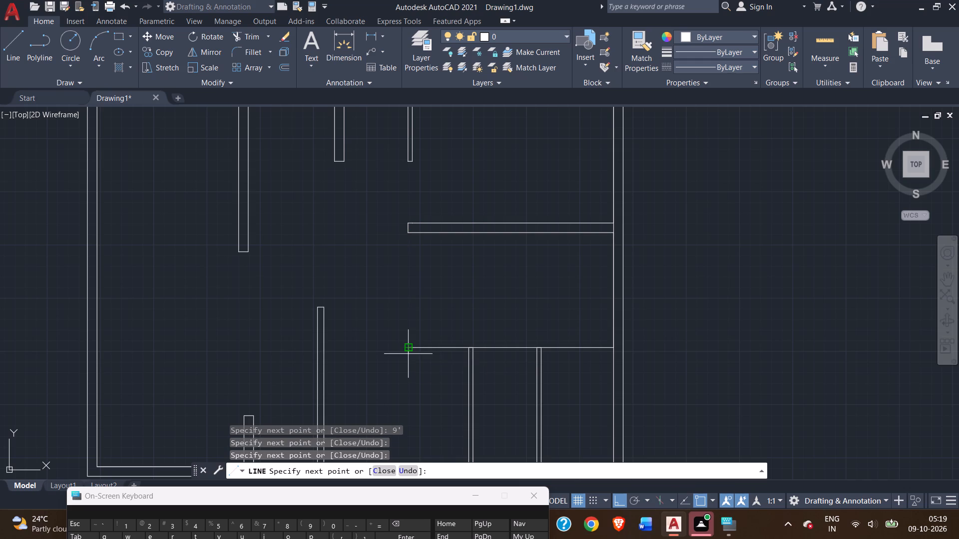
key(4)
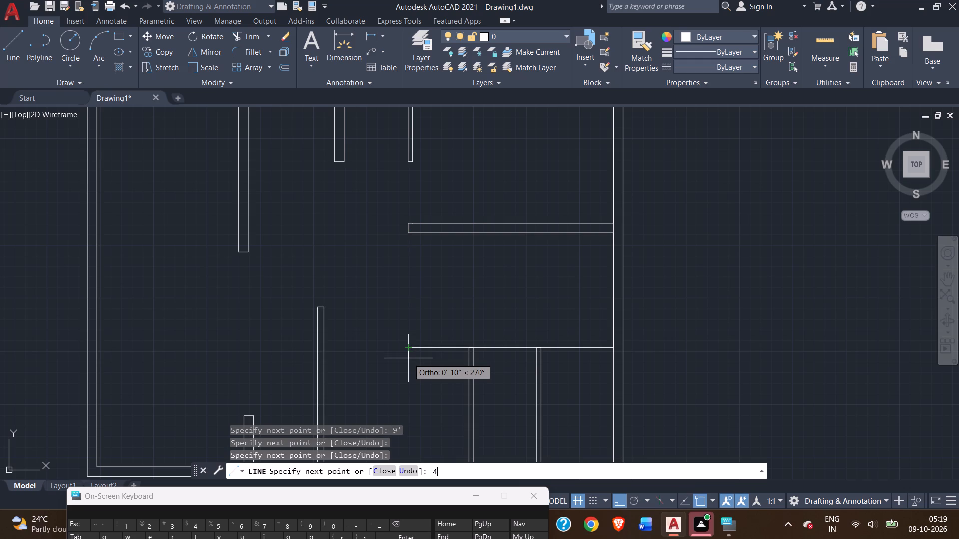
key(shift+quotedbl)
key(Return)
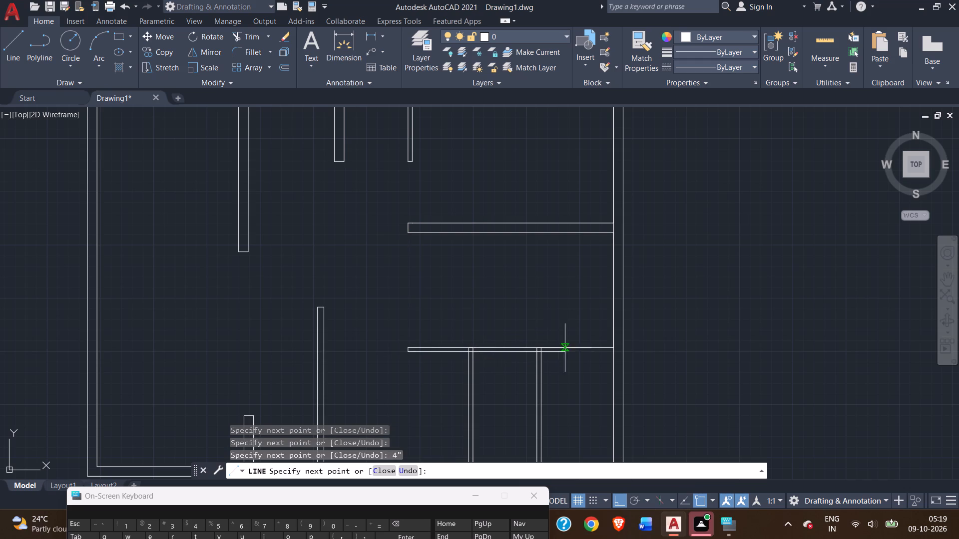
click(612, 353)
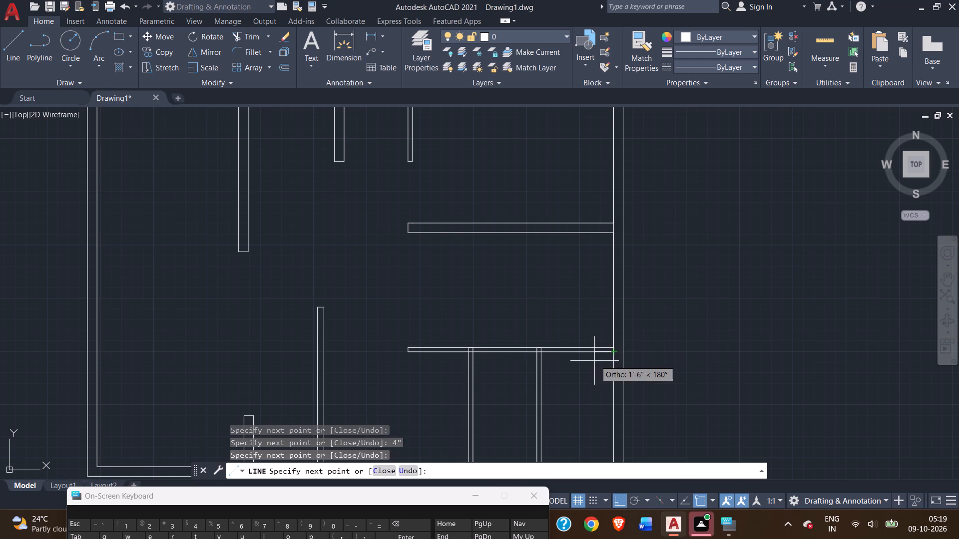
Measure the clear height from the 4" horizontal wall's underside to the bottom wall's inner face along the right wall, without placing a dimension.
scroll(593, 362, down, 1)
middle_drag(588, 382, 552, 331)
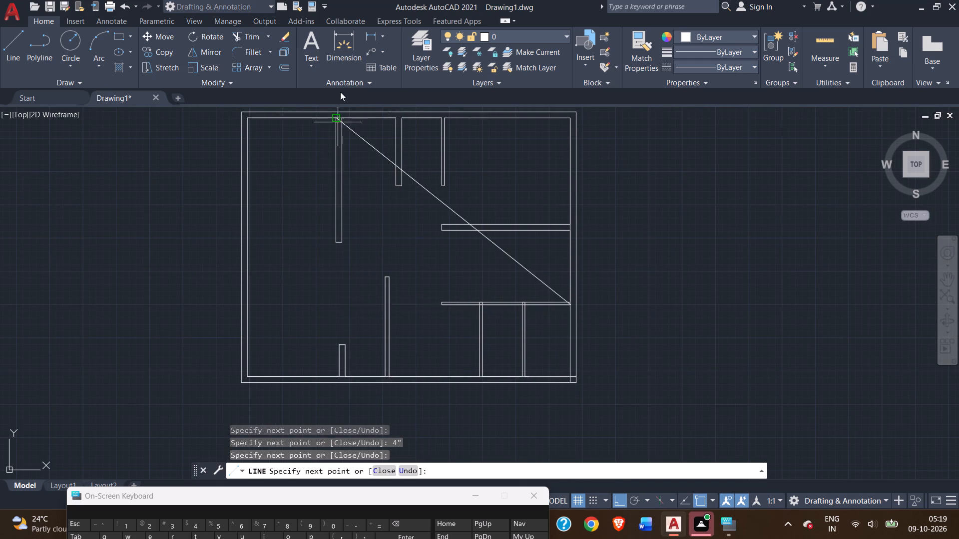
click(350, 49)
scroll(564, 325, up, 3)
middle_drag(552, 318, 471, 232)
click(502, 164)
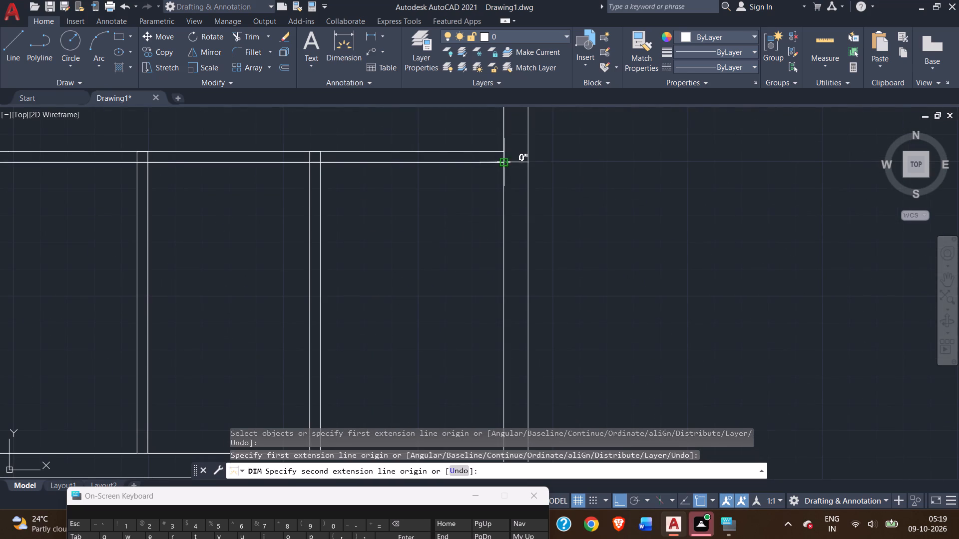
scroll(493, 328, down, 2)
middle_drag(493, 328, 486, 265)
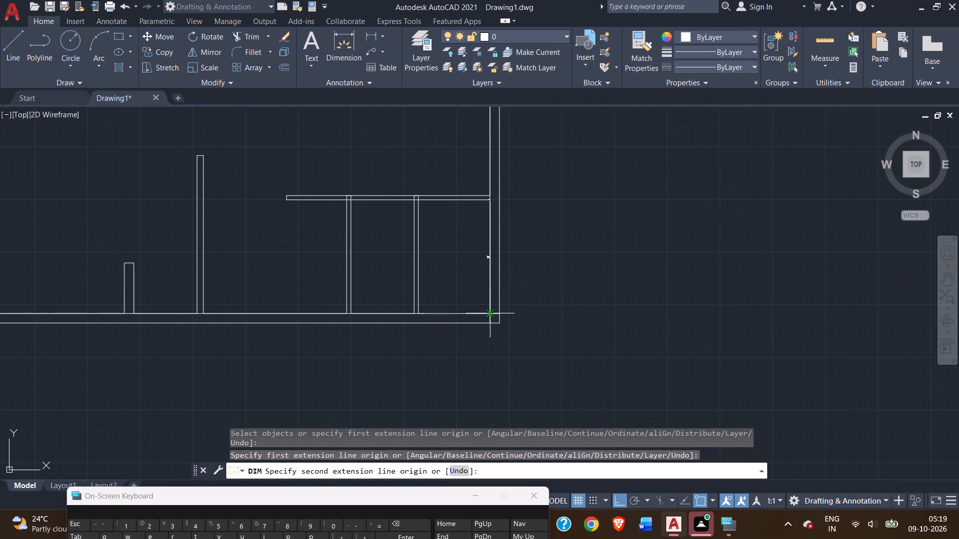
scroll(488, 313, up, 3)
middle_drag(488, 312, 503, 389)
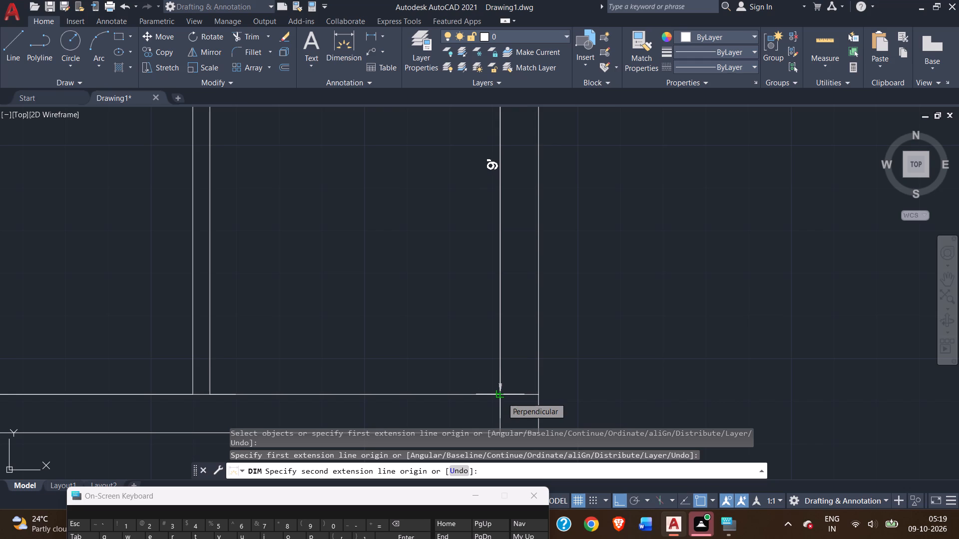
scroll(502, 397, down, 2)
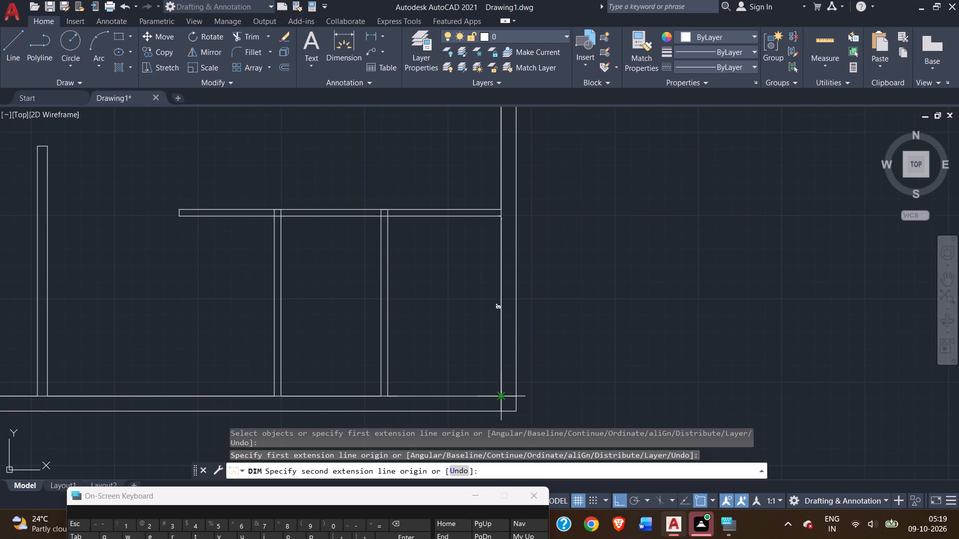
scroll(502, 397, down, 1)
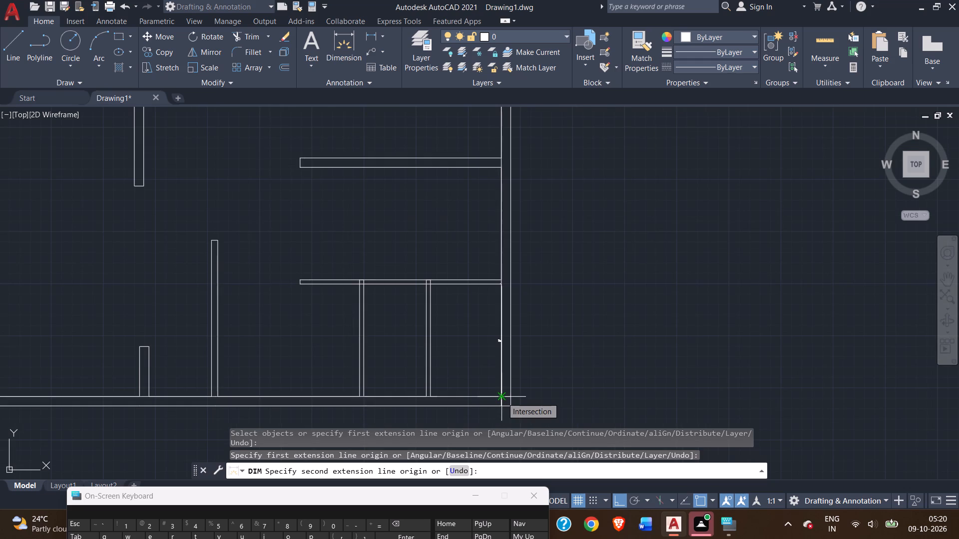
right_click(471, 334)
click(493, 344)
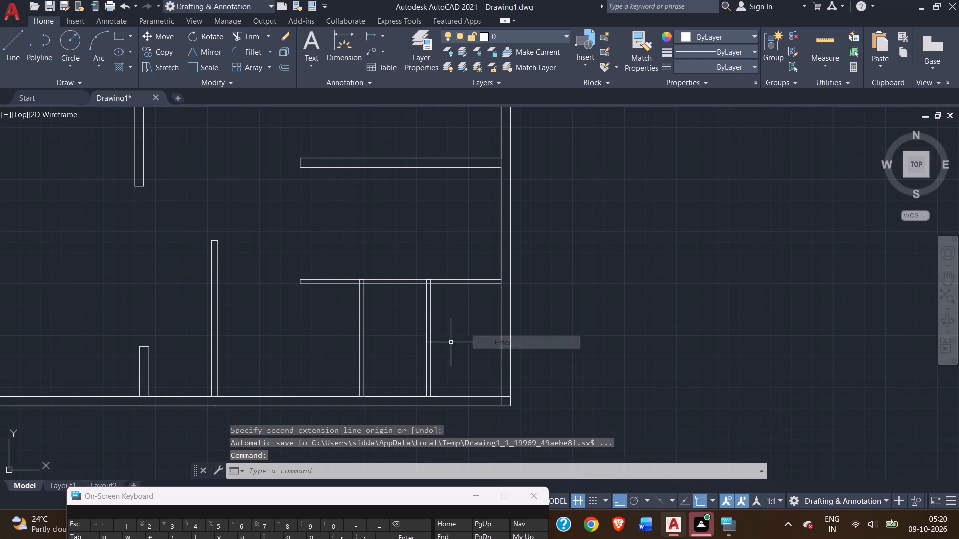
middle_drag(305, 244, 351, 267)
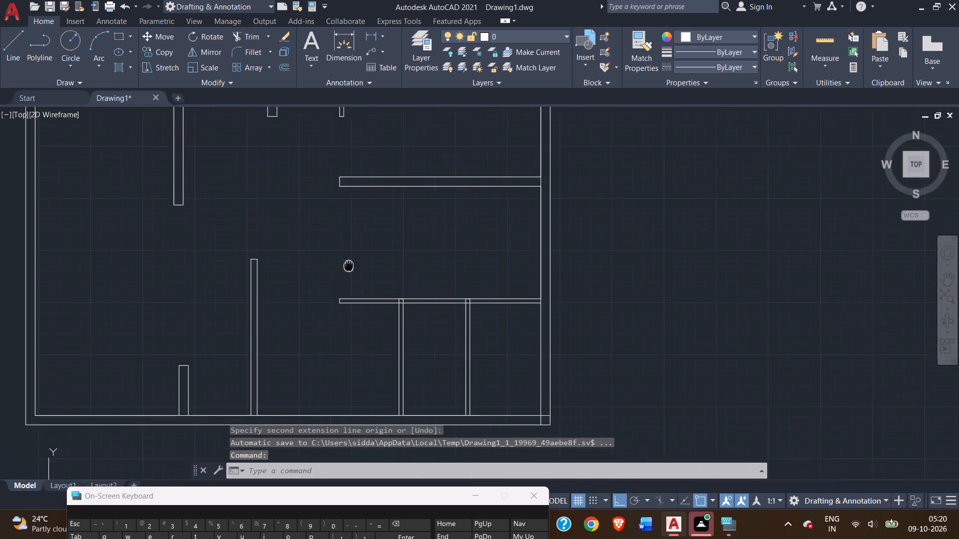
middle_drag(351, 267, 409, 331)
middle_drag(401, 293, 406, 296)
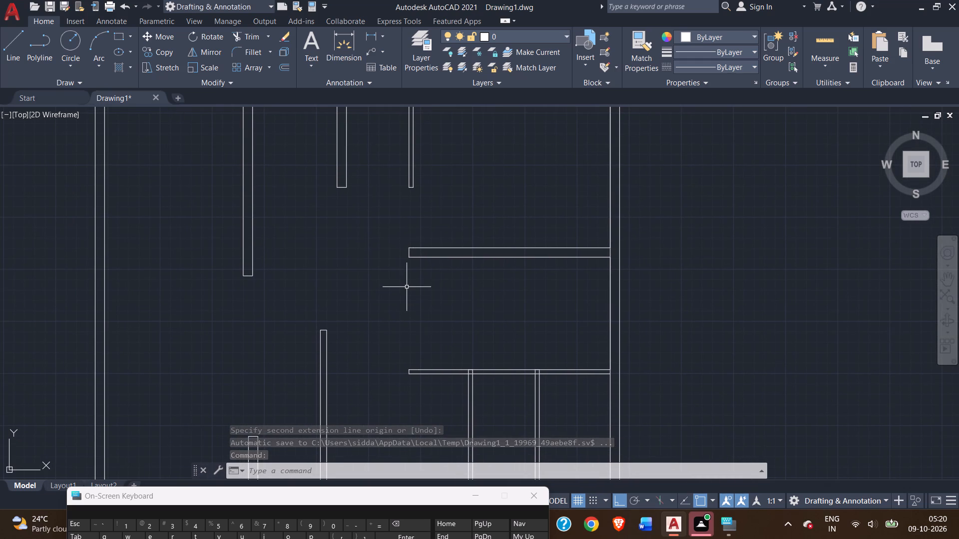
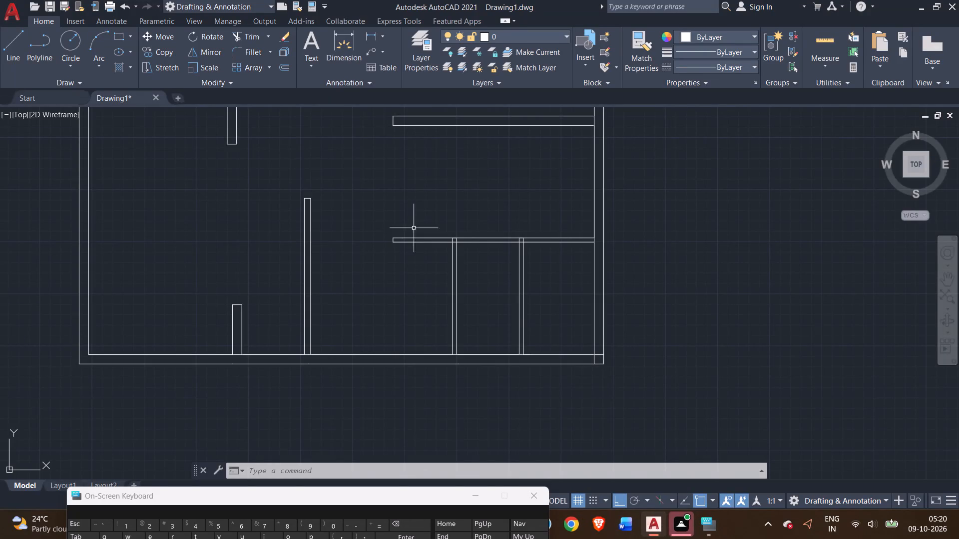
Examine the area between the 9" and 4" horizontal walls and the partitions below them.
middle_drag(479, 270, 446, 267)
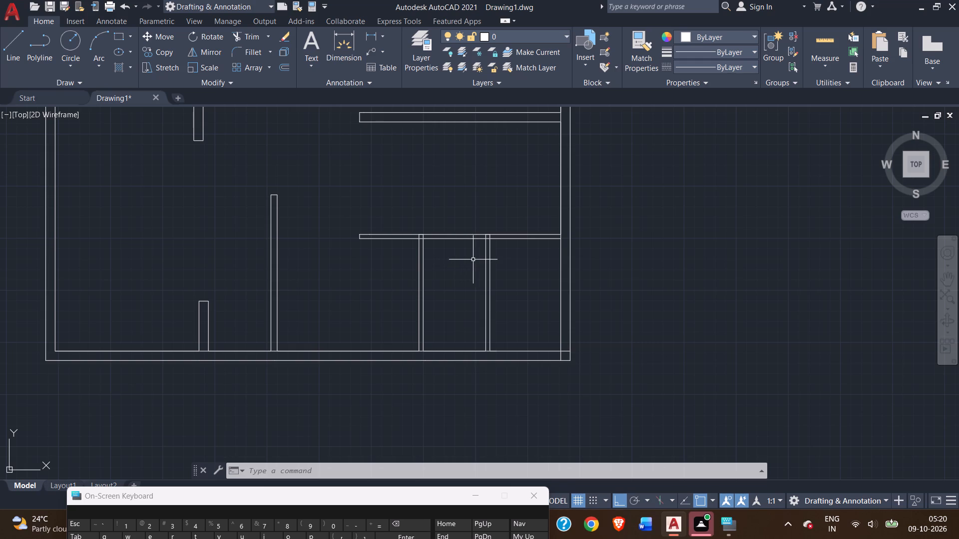
middle_drag(462, 255, 482, 312)
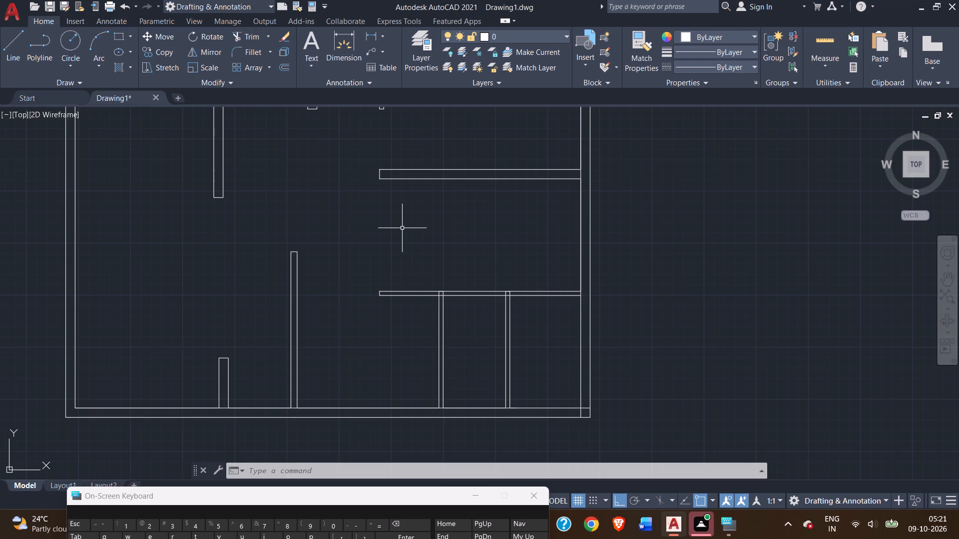
scroll(370, 194, up, 2)
scroll(371, 194, down, 1)
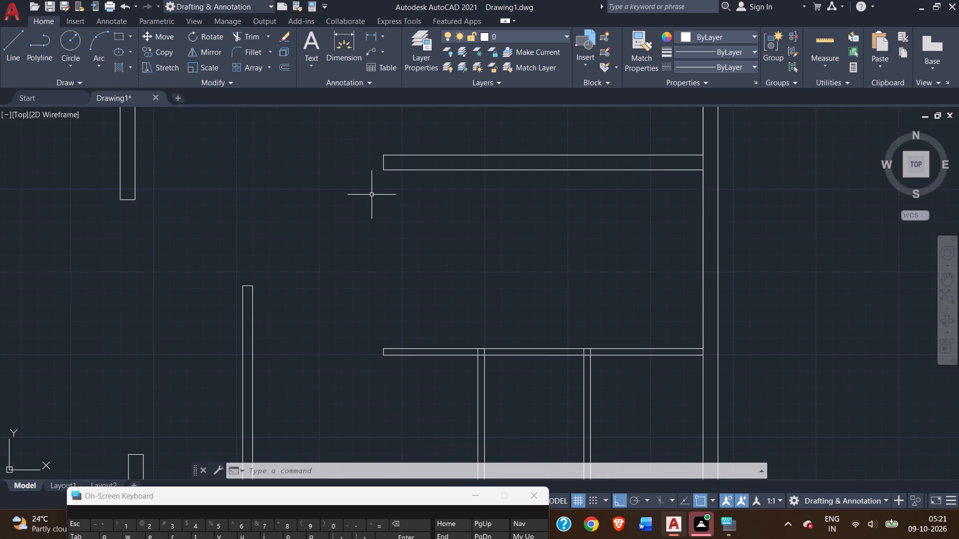
scroll(372, 195, down, 3)
scroll(373, 195, up, 1)
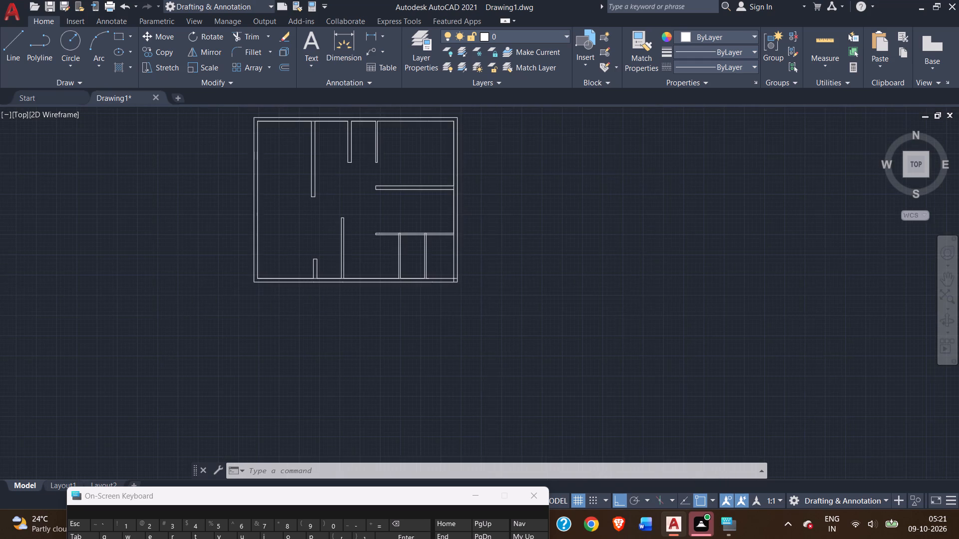
scroll(373, 195, up, 2)
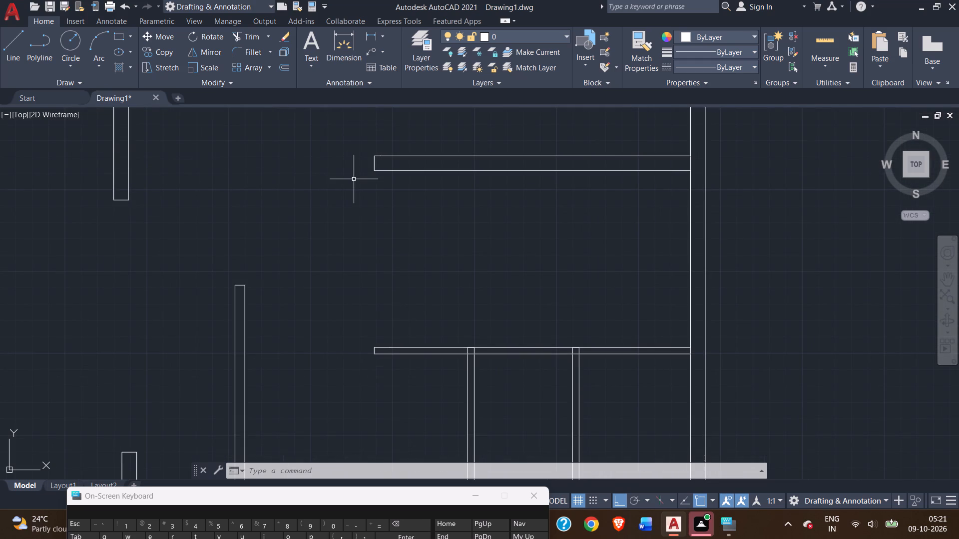
middle_drag(352, 179, 270, 134)
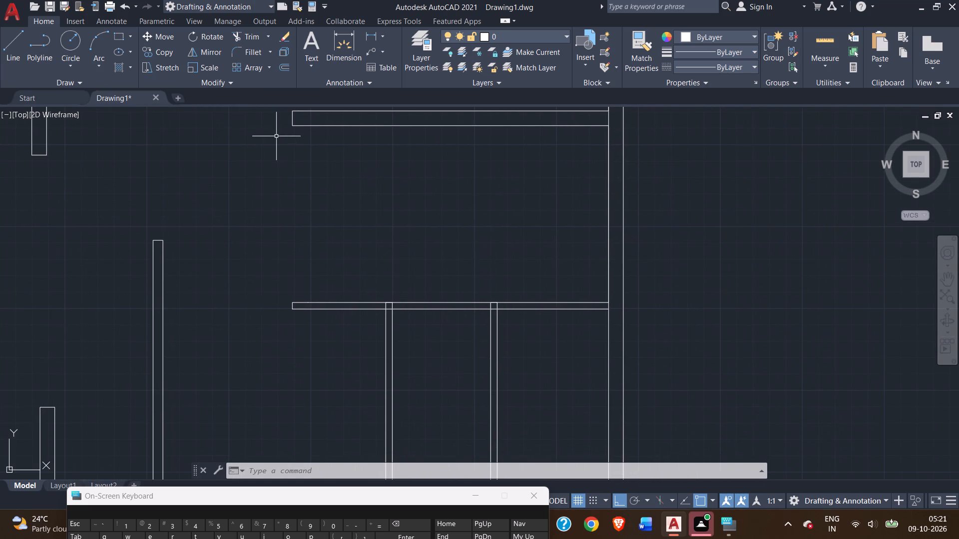
scroll(303, 172, down, 2)
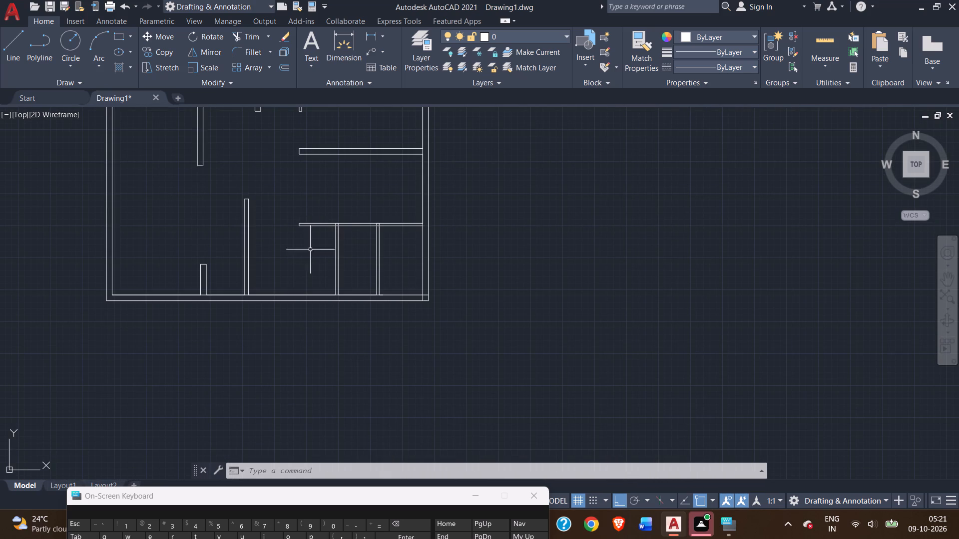
Draw a vertical line from the 9" horizontal wall's lower-left corner to the 4" horizontal wall's lower-left corner.
click(11, 55)
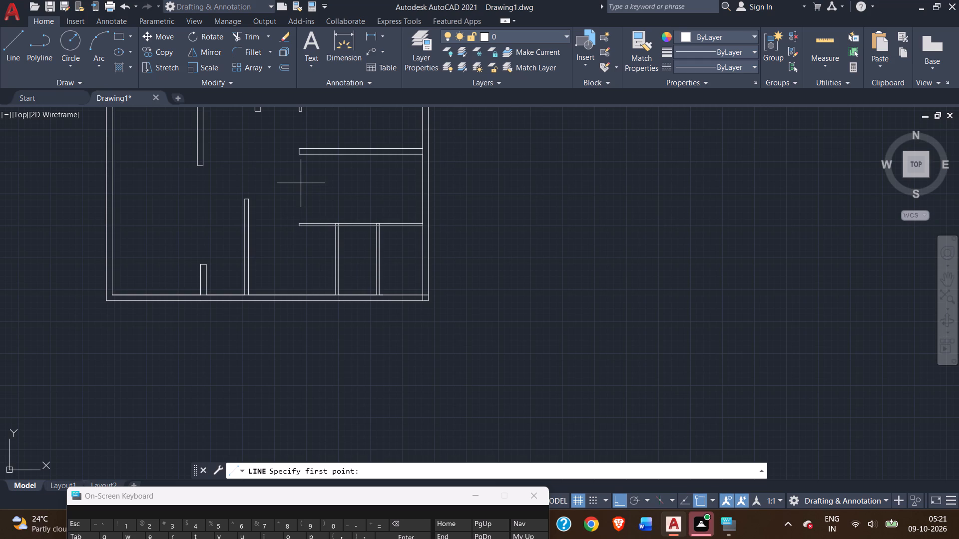
scroll(304, 159, up, 1)
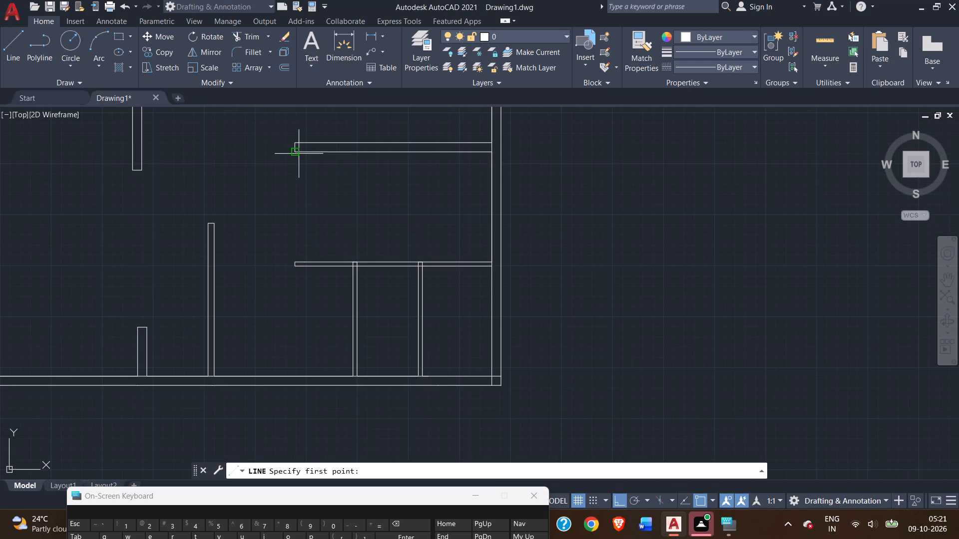
click(293, 153)
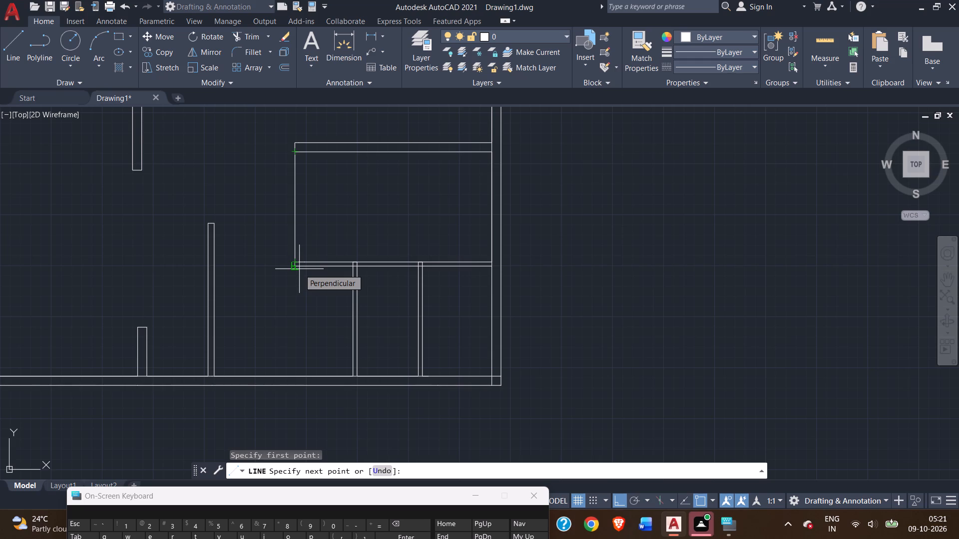
click(295, 269)
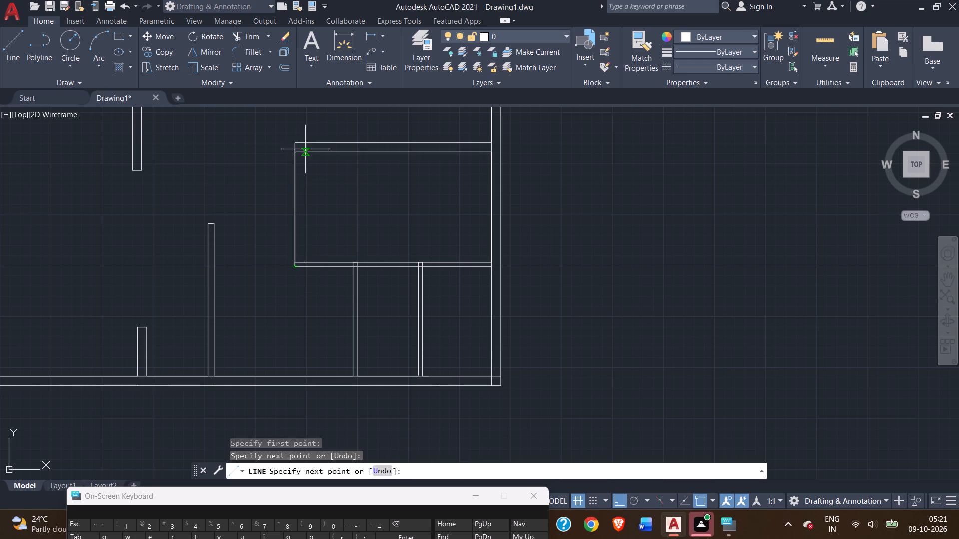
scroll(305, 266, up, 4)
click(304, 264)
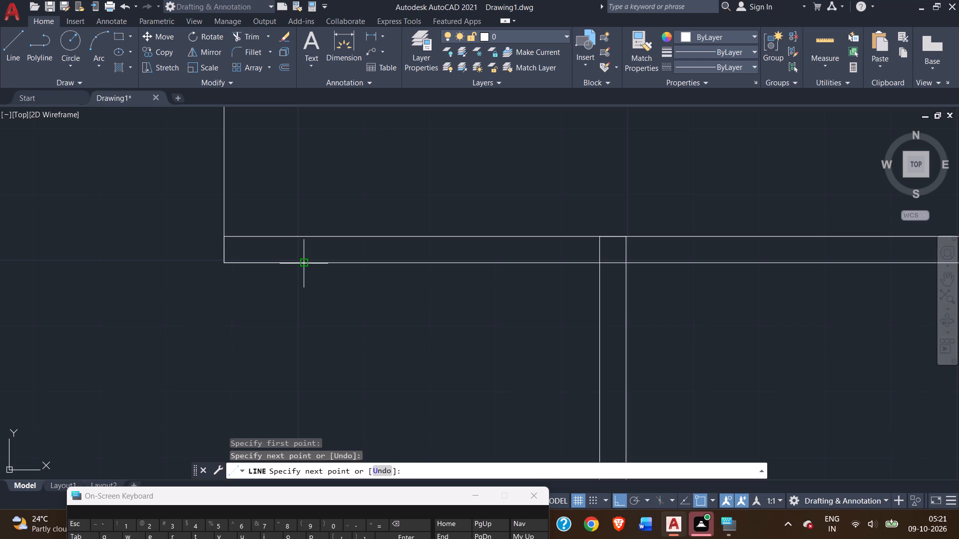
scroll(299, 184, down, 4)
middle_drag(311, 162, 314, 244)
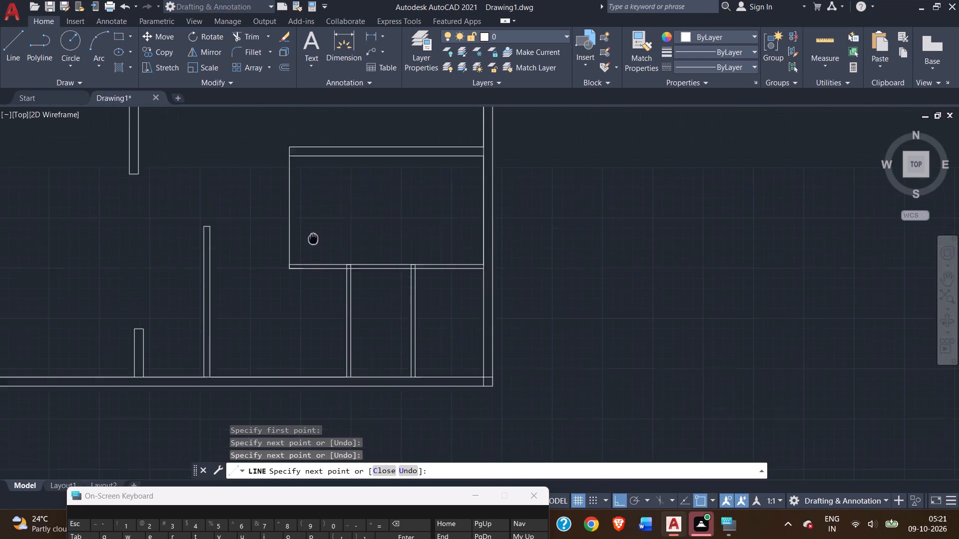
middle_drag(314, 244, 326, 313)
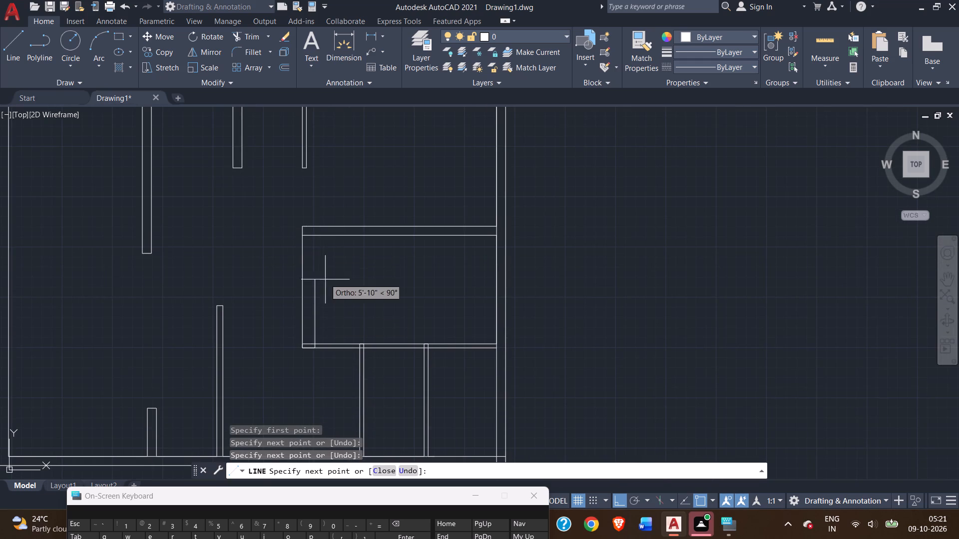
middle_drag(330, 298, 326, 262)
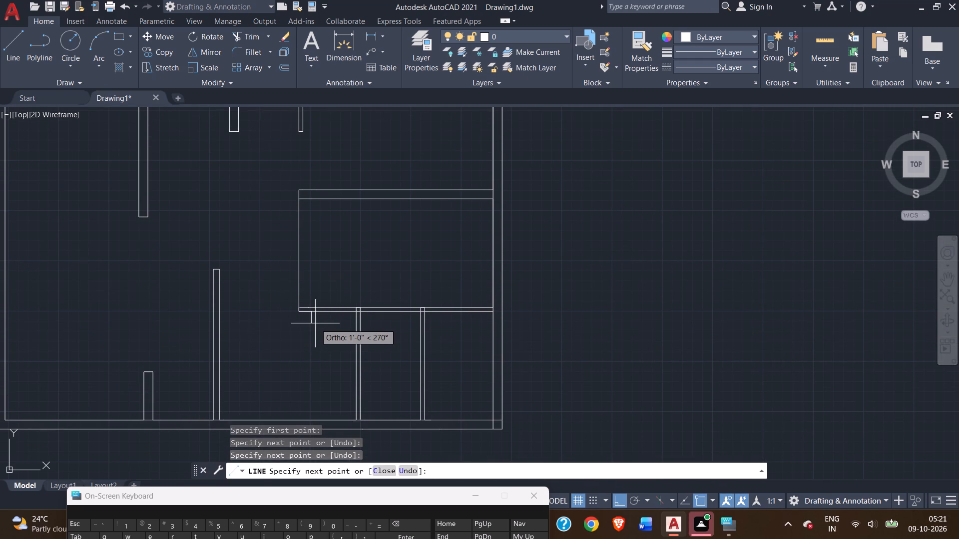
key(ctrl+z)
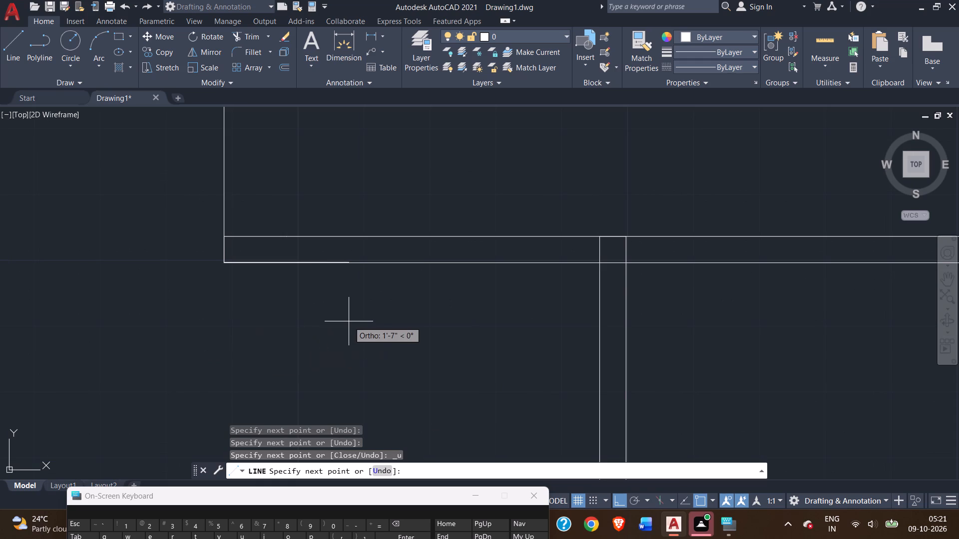
Continue the line 4" rightward and up to the 9" wall's top face, forming a 4" thick vertical wall.
key(4)
key(shift+quotedbl)
key(Return)
middle_drag(266, 177, 290, 314)
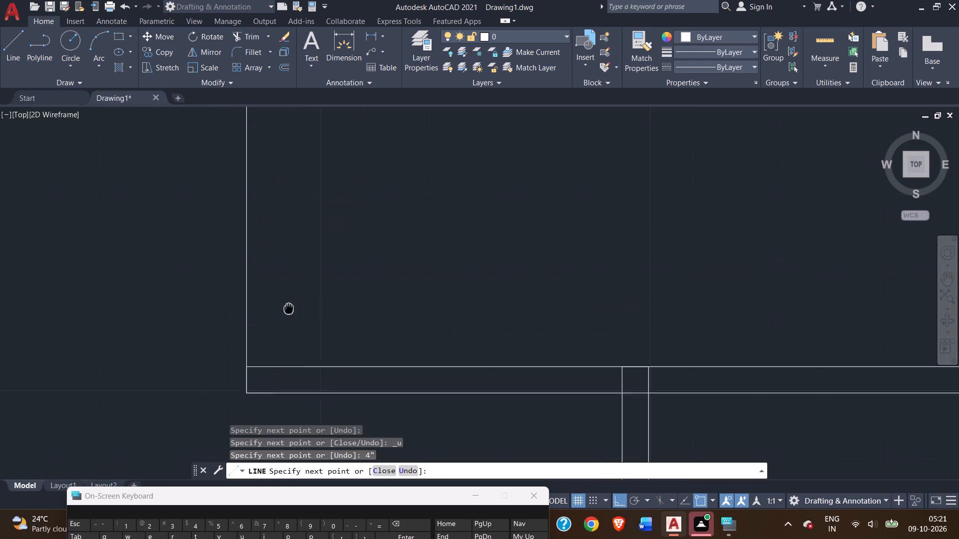
middle_drag(290, 314, 302, 386)
scroll(314, 200, down, 2)
middle_drag(314, 152, 312, 310)
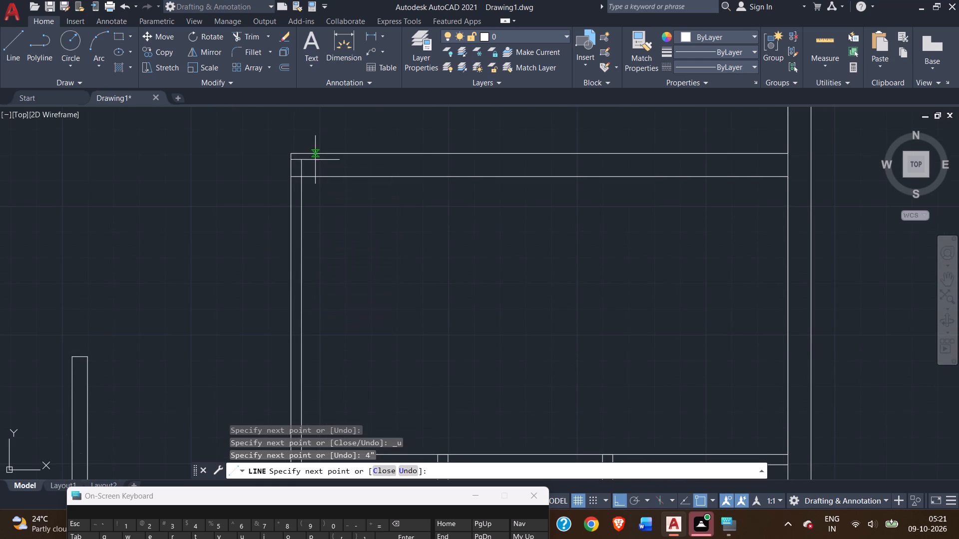
click(299, 152)
right_click(341, 203)
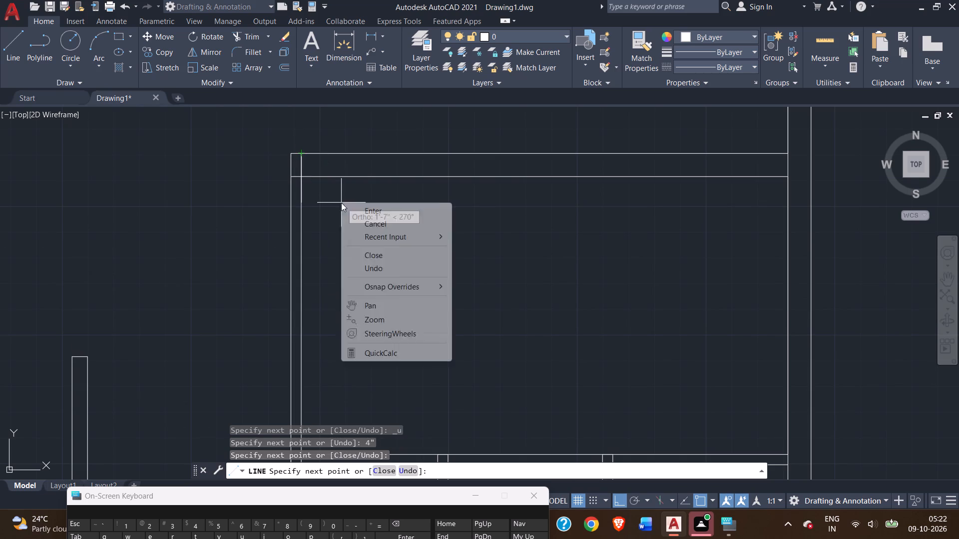
click(363, 210)
Draw a vertical line from the 4" horizontal wall's lower-left corner down to the bottom wall's inner face.
scroll(337, 236, down, 3)
middle_drag(343, 247, 346, 222)
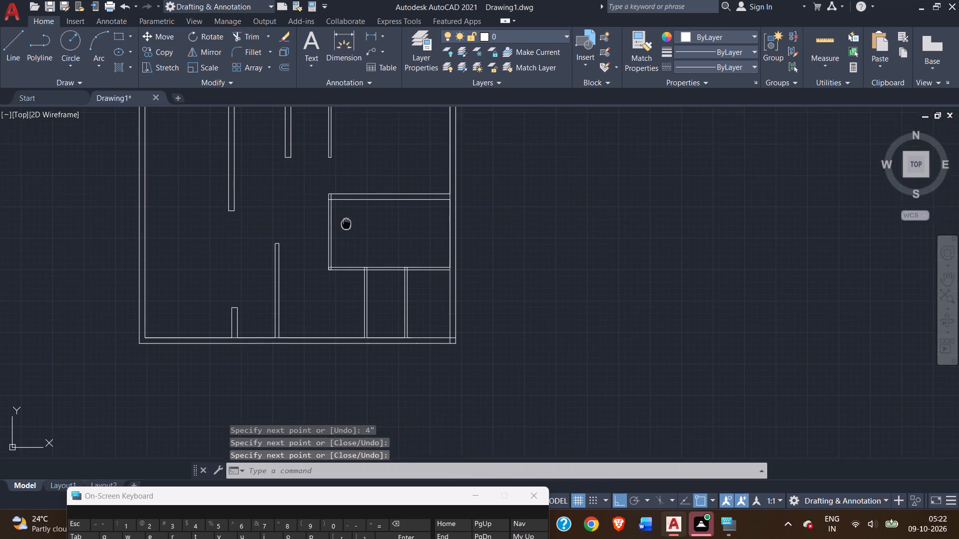
middle_drag(346, 222, 352, 203)
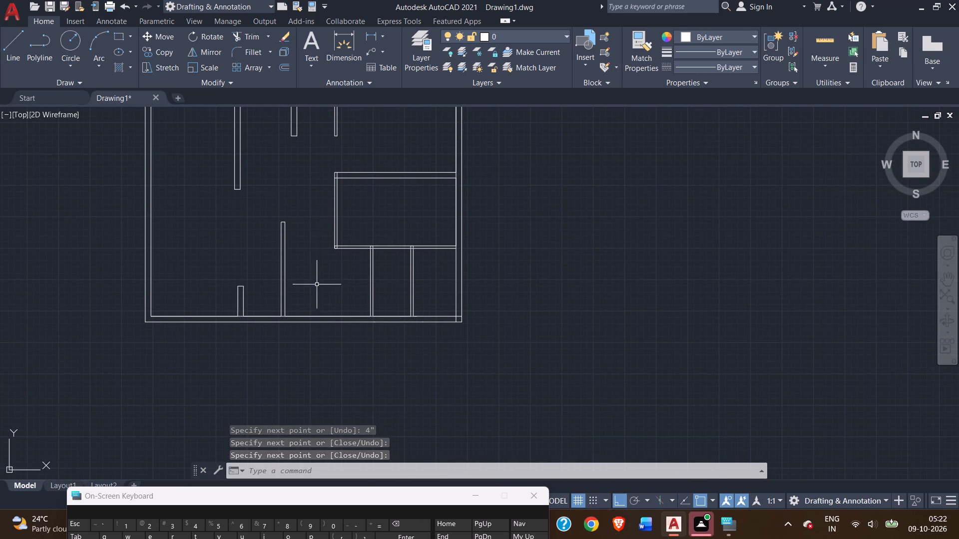
middle_drag(338, 284, 331, 260)
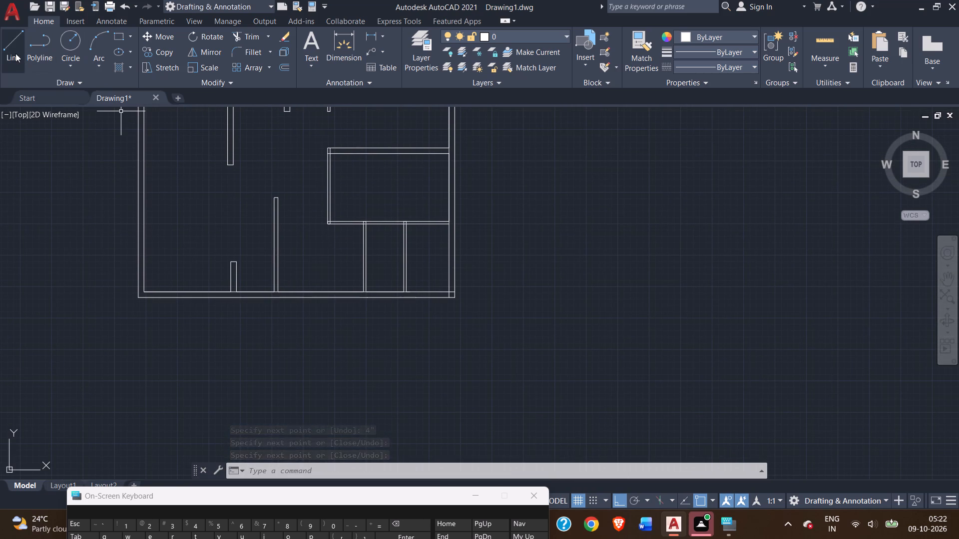
double_click(15, 53)
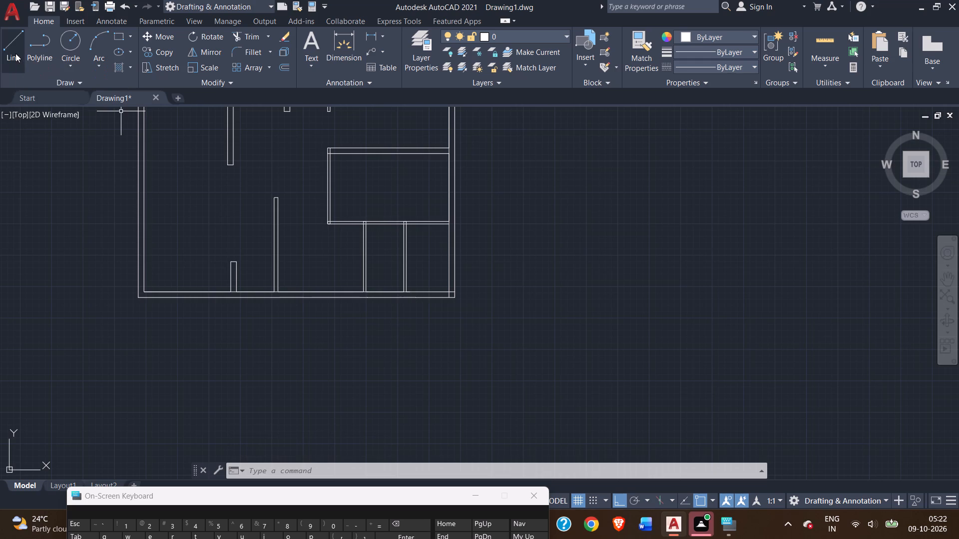
scroll(339, 247, up, 2)
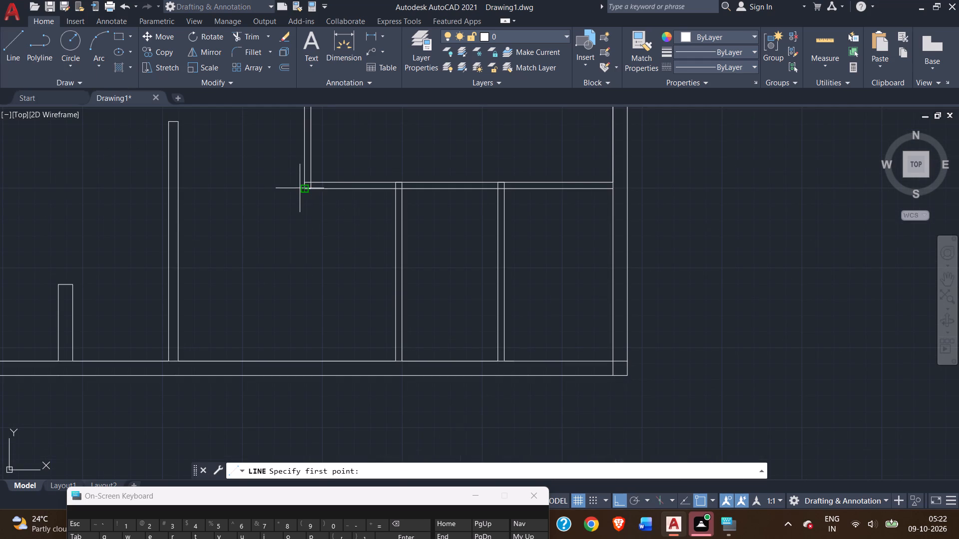
click(302, 188)
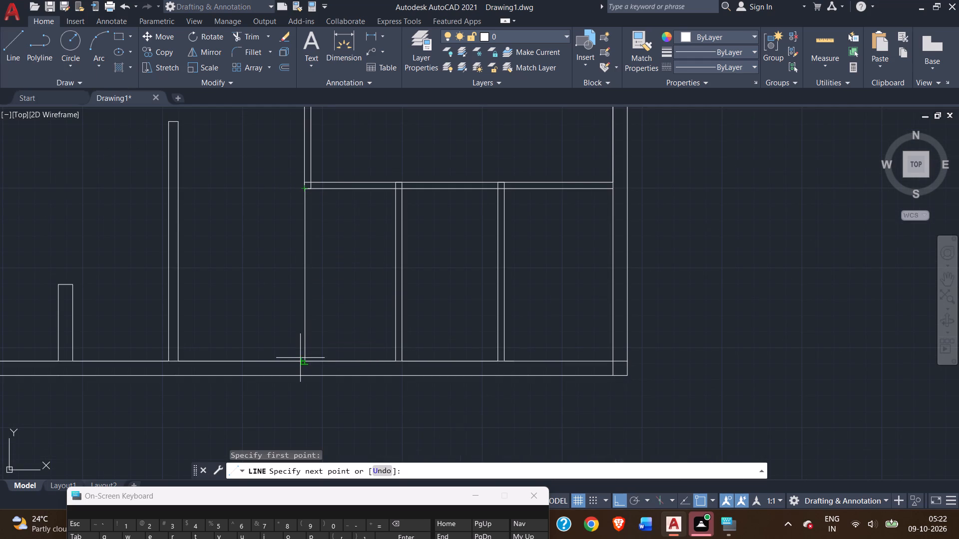
click(305, 362)
right_click(305, 359)
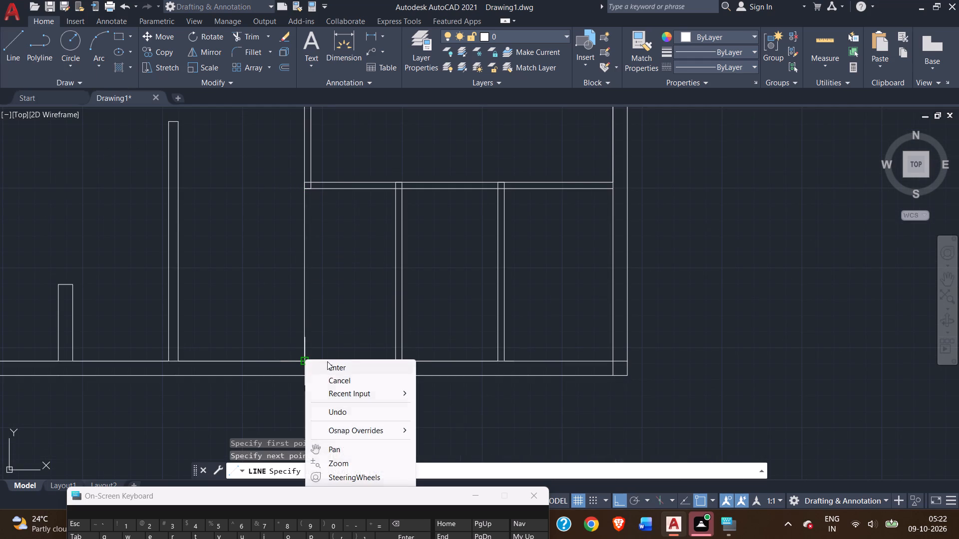
click(335, 365)
Draw the parallel right face from the vertical wall's inner line at the 4" horizontal wall's underside to the bottom wall's inner face.
click(13, 38)
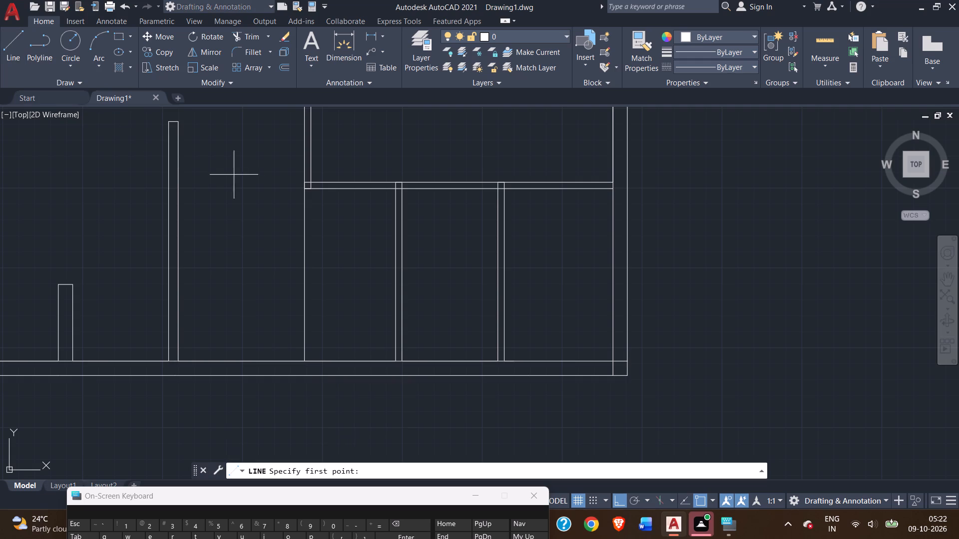
scroll(324, 189, up, 3)
click(265, 187)
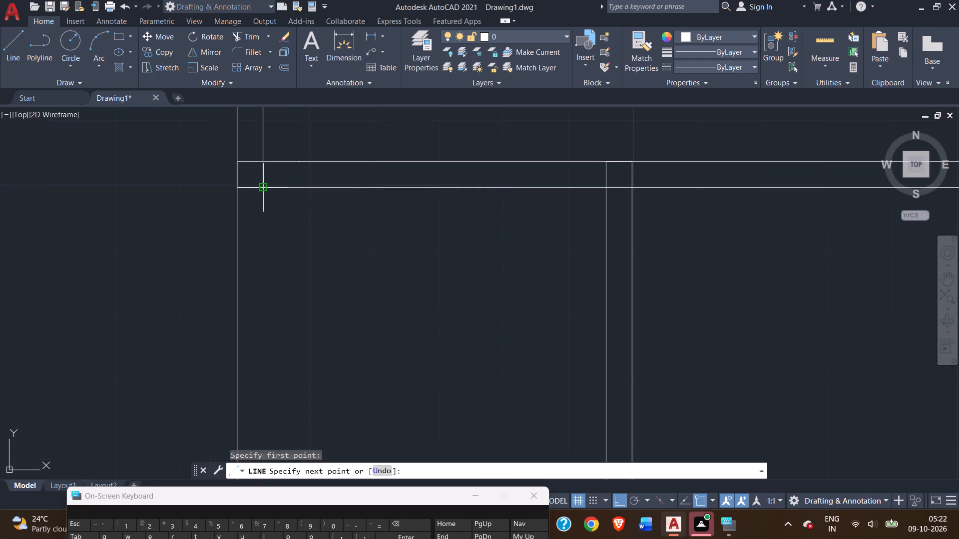
scroll(271, 301, down, 3)
middle_drag(281, 339, 282, 202)
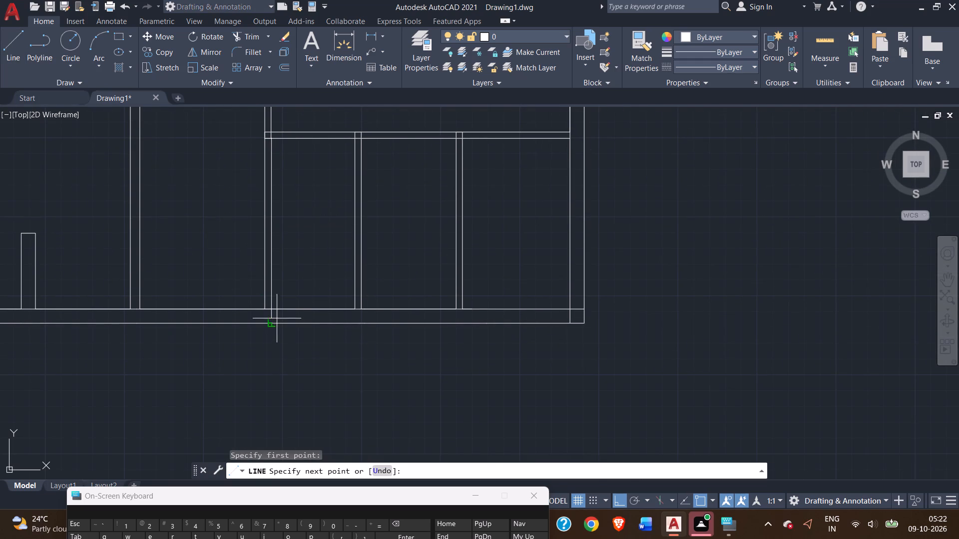
click(271, 307)
right_click(282, 290)
click(312, 296)
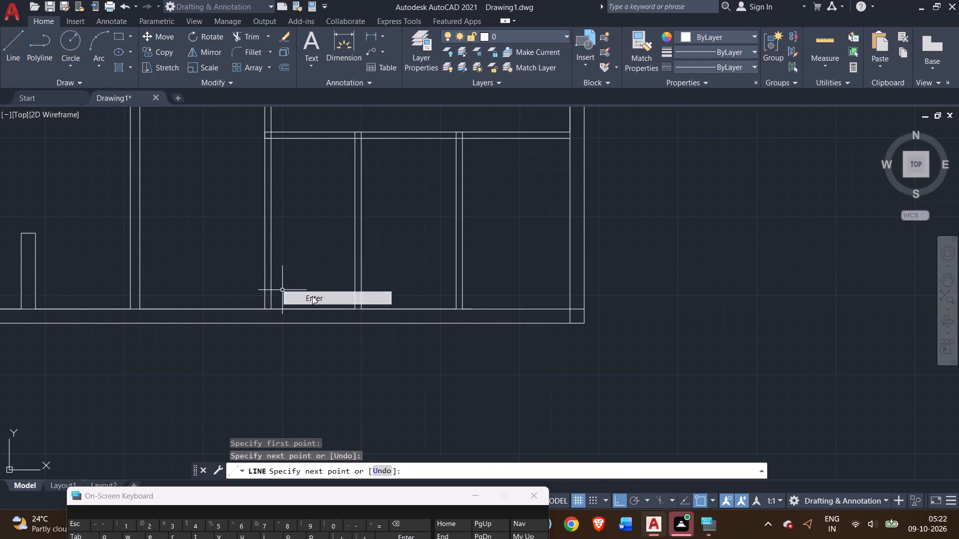
Trim the overlapping lines where the 4" horizontal wall's left end meets the 4" vertical wall, opening the junction.
middle_drag(283, 182, 316, 240)
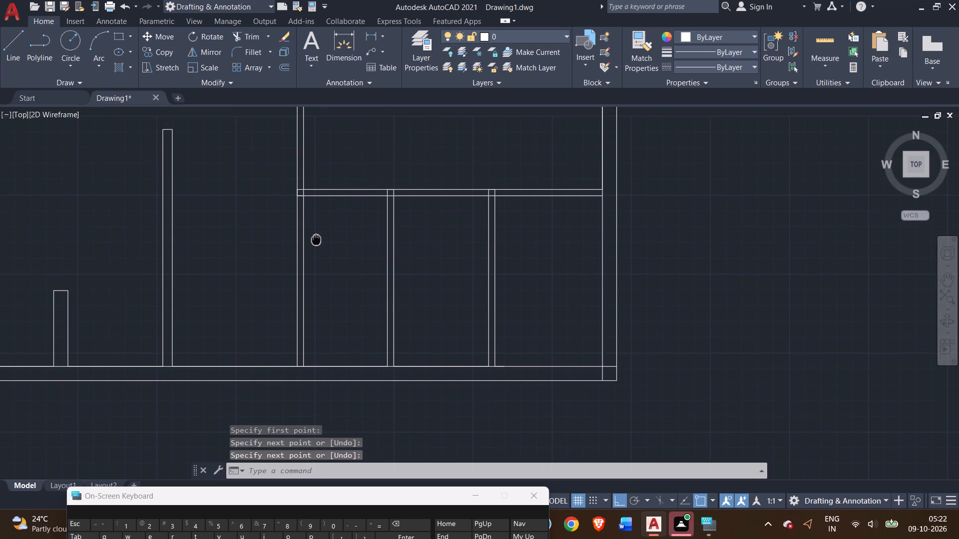
middle_drag(316, 240, 304, 234)
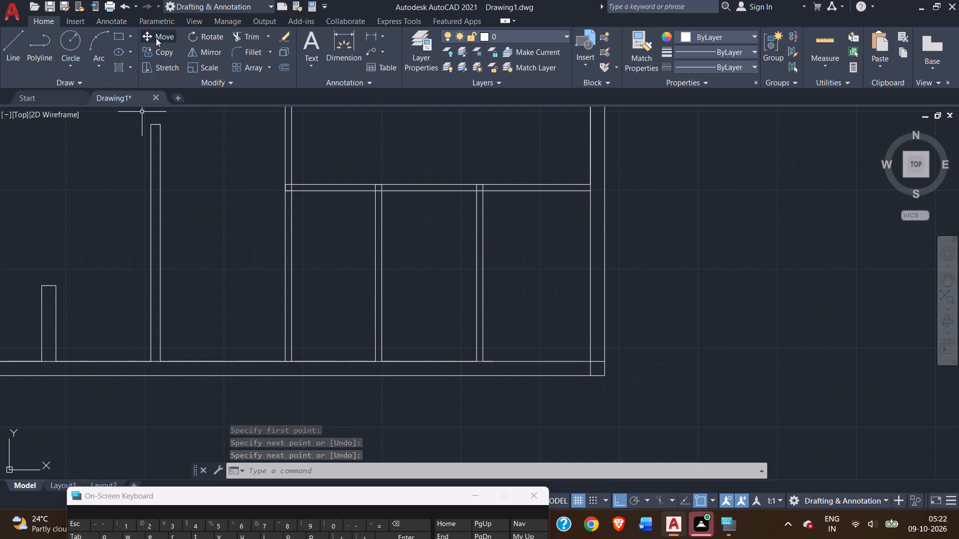
click(244, 36)
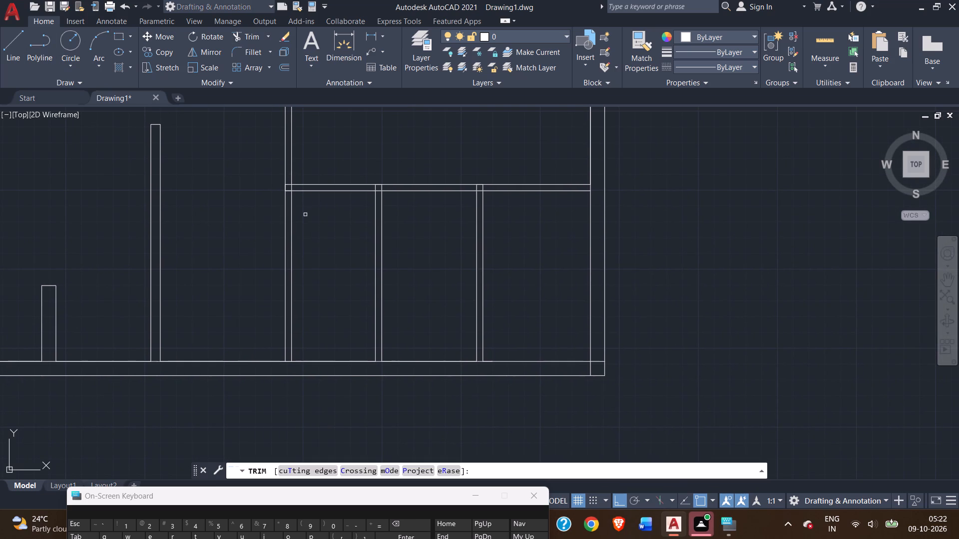
scroll(303, 212, up, 2)
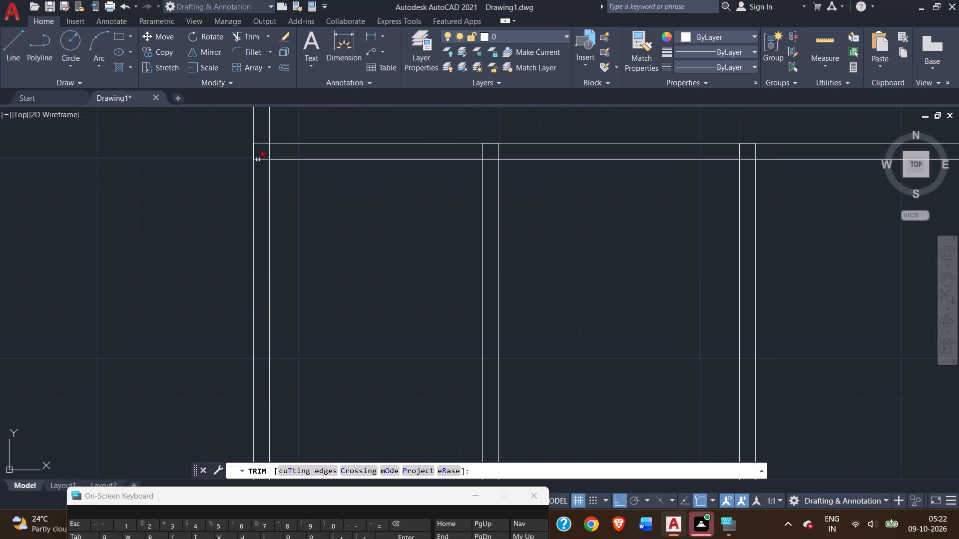
double_click(258, 160)
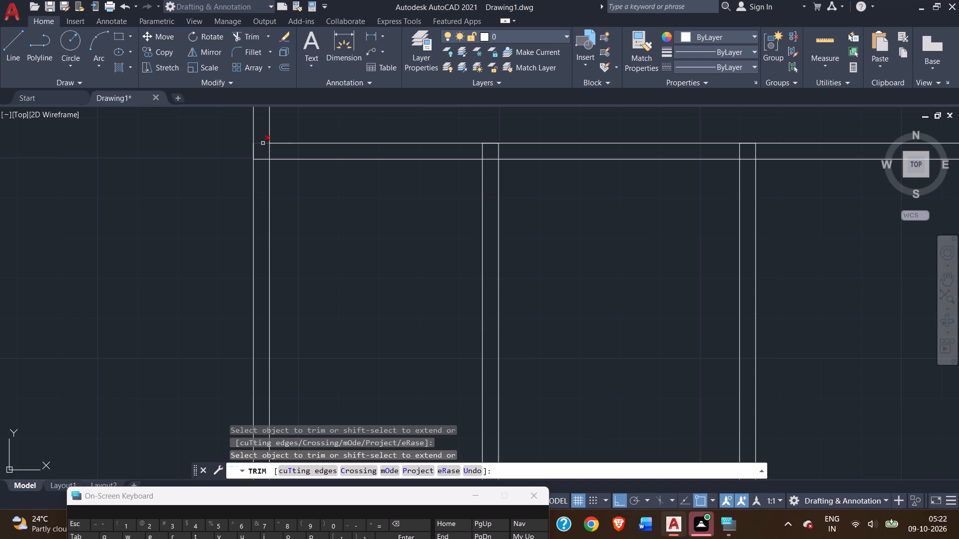
click(263, 143)
click(263, 160)
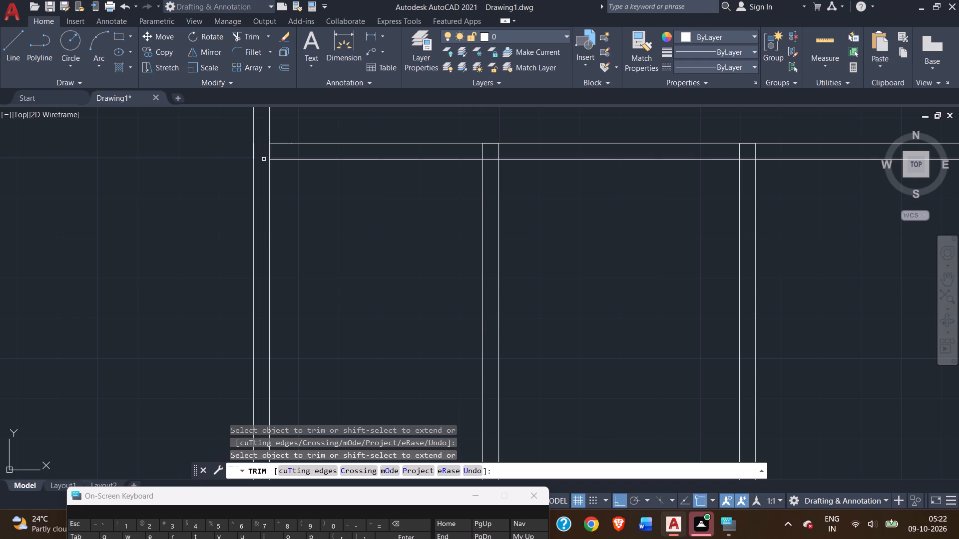
click(270, 150)
Trim the line pieces where the two partition walls meet the 4" horizontal wall, opening both T-junctions.
click(482, 153)
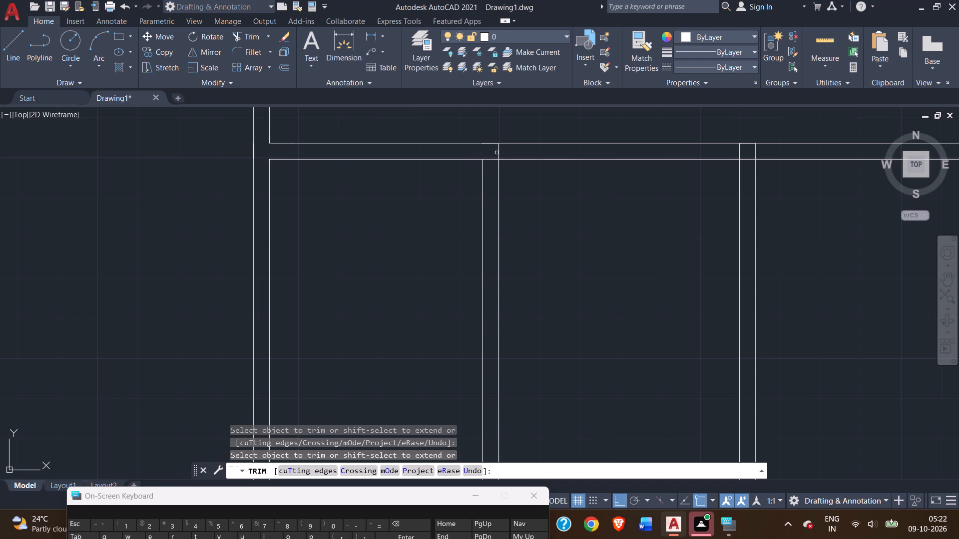
click(497, 151)
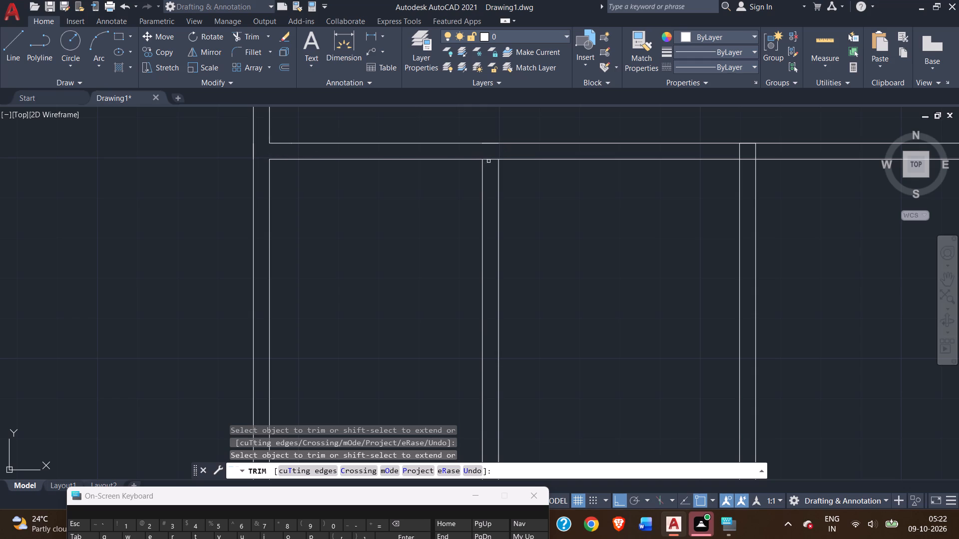
click(490, 161)
middle_drag(551, 206, 249, 220)
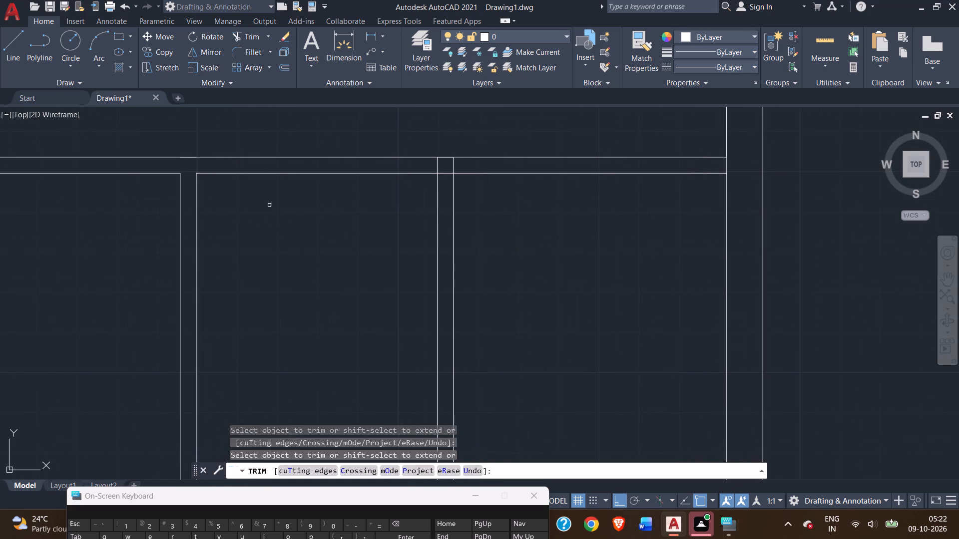
scroll(437, 164, up, 3)
click(428, 165)
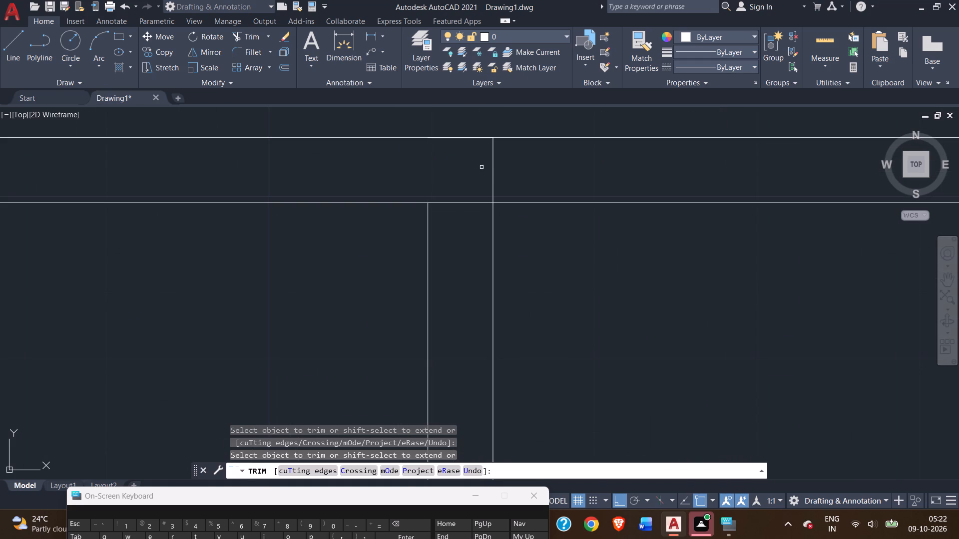
click(492, 165)
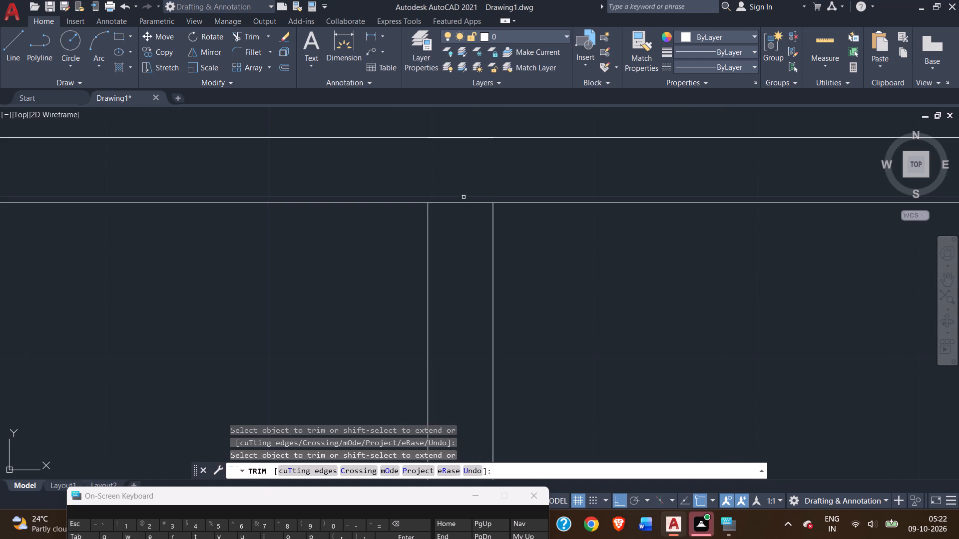
click(464, 202)
Trim the outer right wall's inner face between the two lines of the 4" horizontal wall.
scroll(335, 284, down, 5)
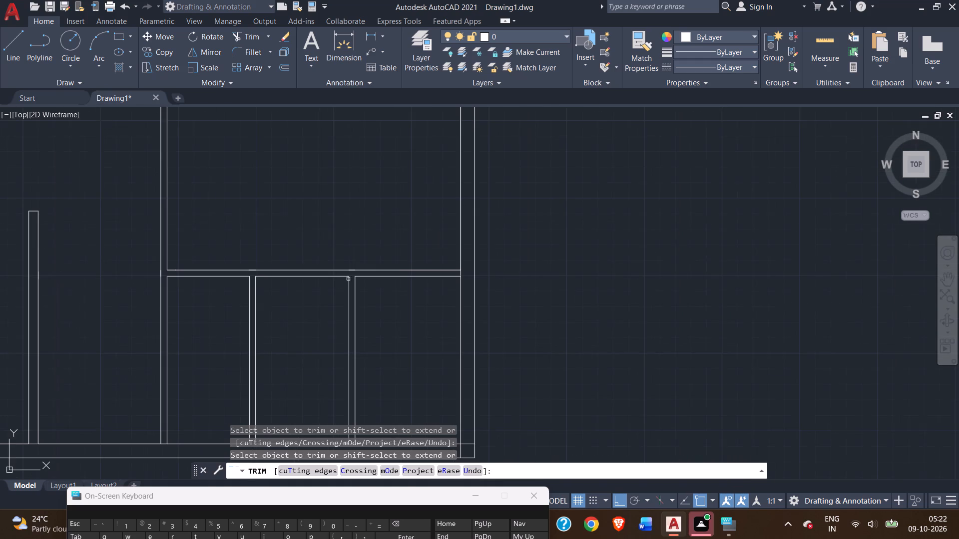
scroll(464, 267, up, 4)
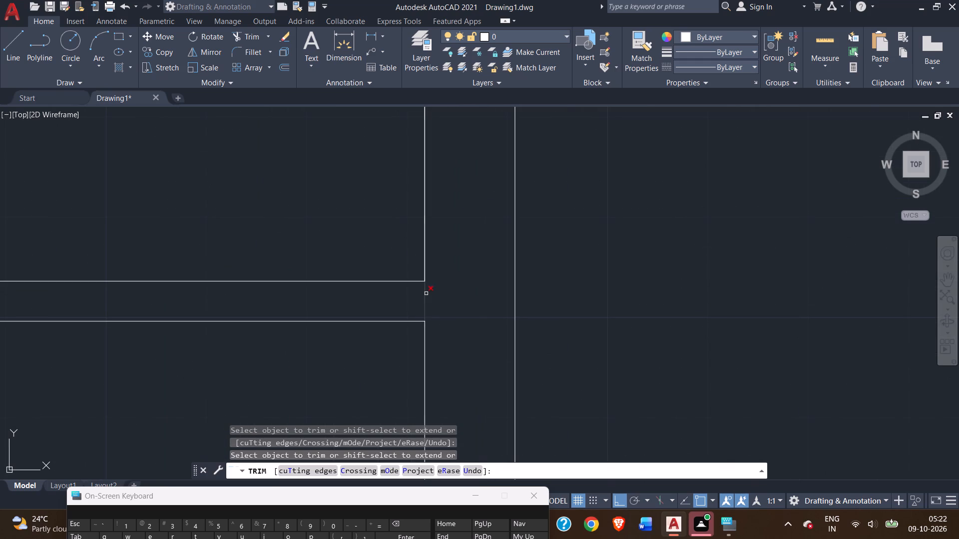
click(426, 293)
Trim the crossing inner lines at the corner where the 9" horizontal wall meets the 4" vertical wall.
scroll(295, 213, down, 4)
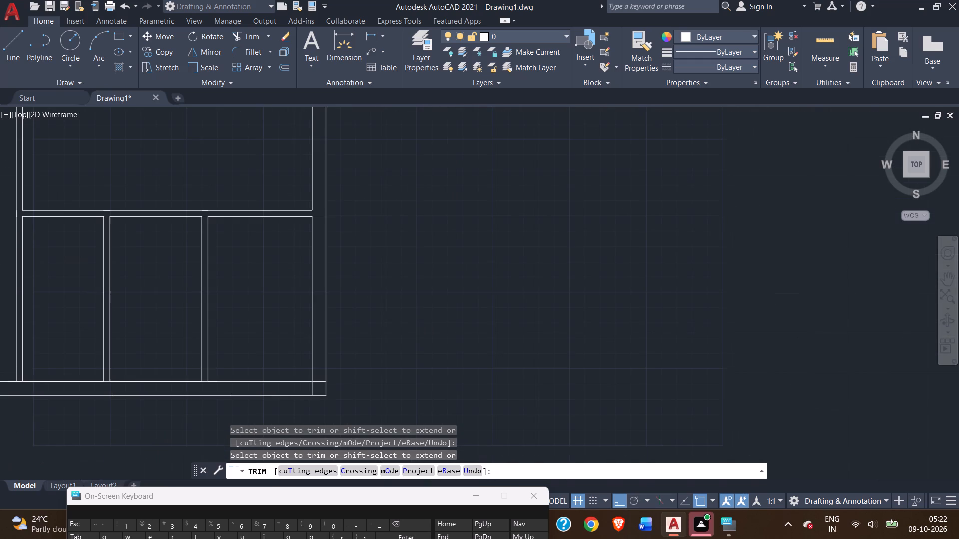
middle_drag(264, 175, 400, 276)
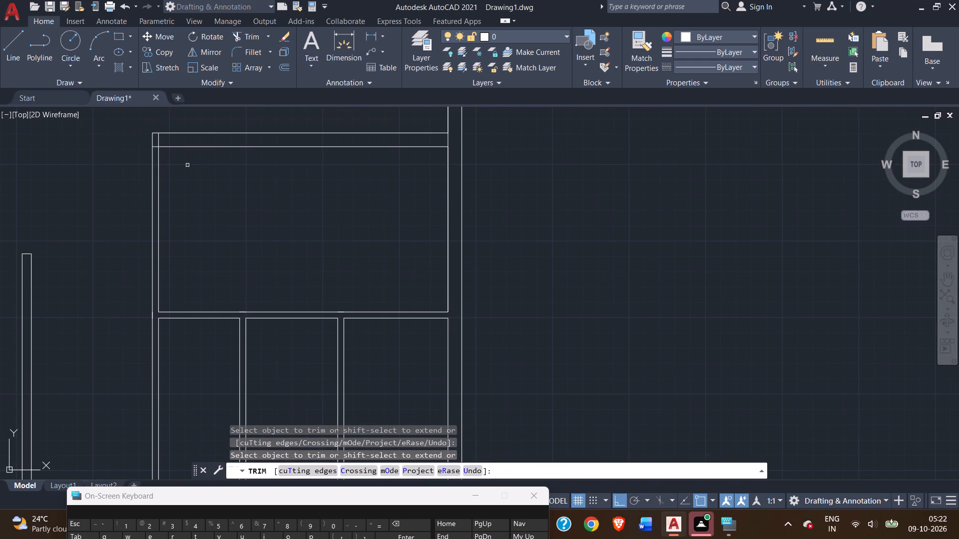
scroll(163, 141, up, 3)
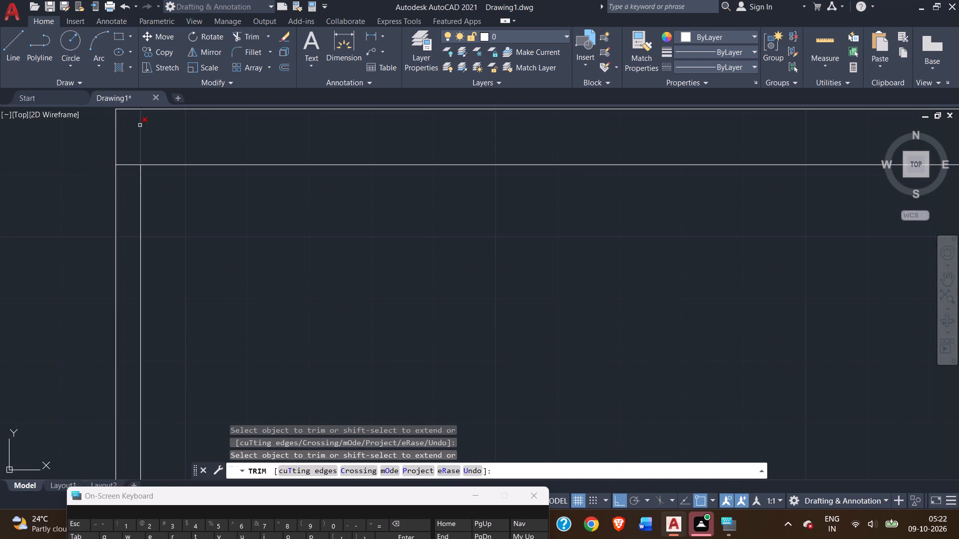
click(140, 125)
click(131, 164)
scroll(393, 239, down, 3)
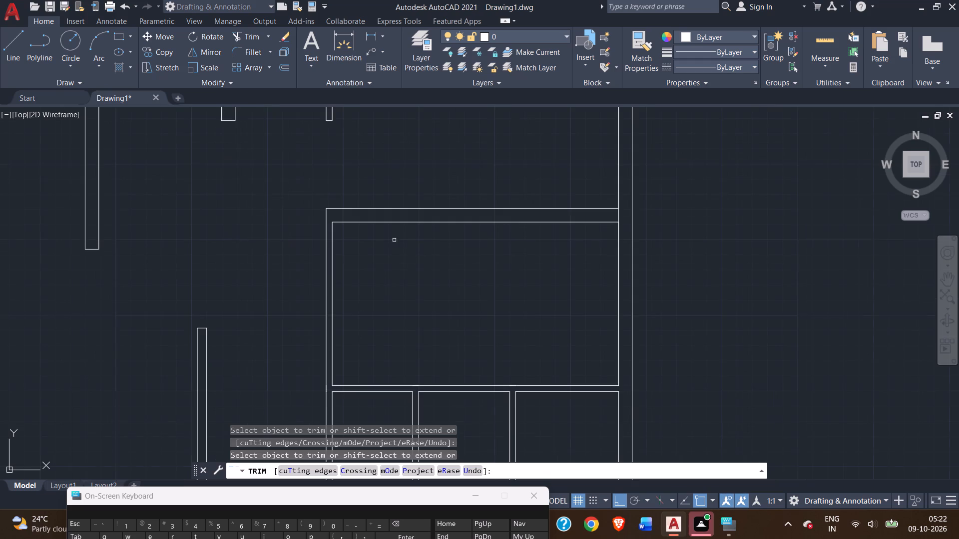
Draw a line 1' rightward from the right partition's upper-right corner along the wall underside, and up to the 4" wall's top face.
middle_drag(491, 305, 450, 159)
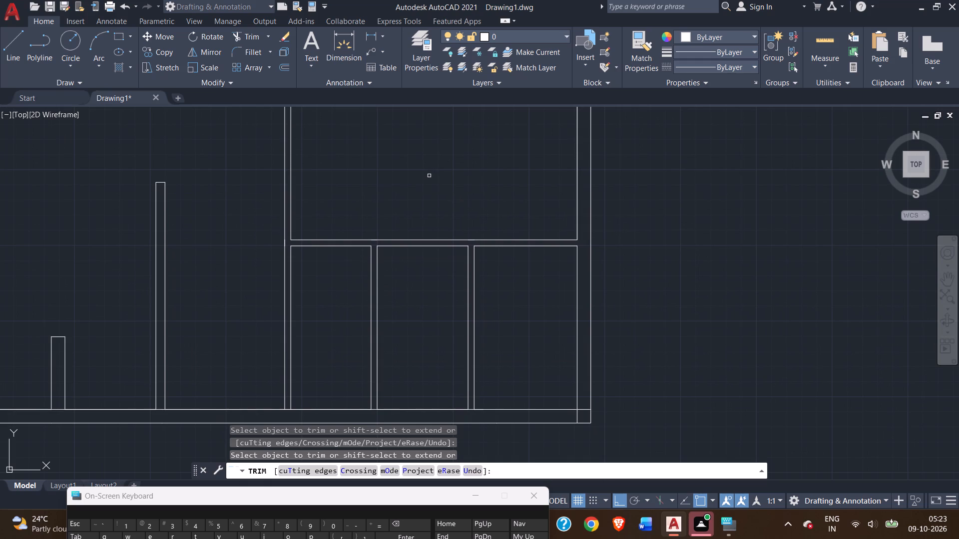
middle_drag(415, 197, 343, 138)
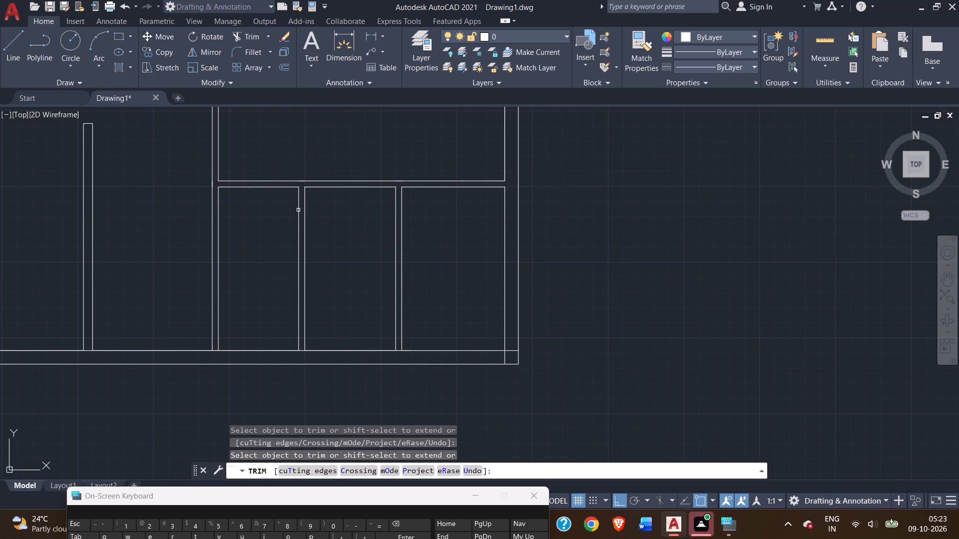
scroll(298, 205, up, 3)
scroll(274, 164, down, 3)
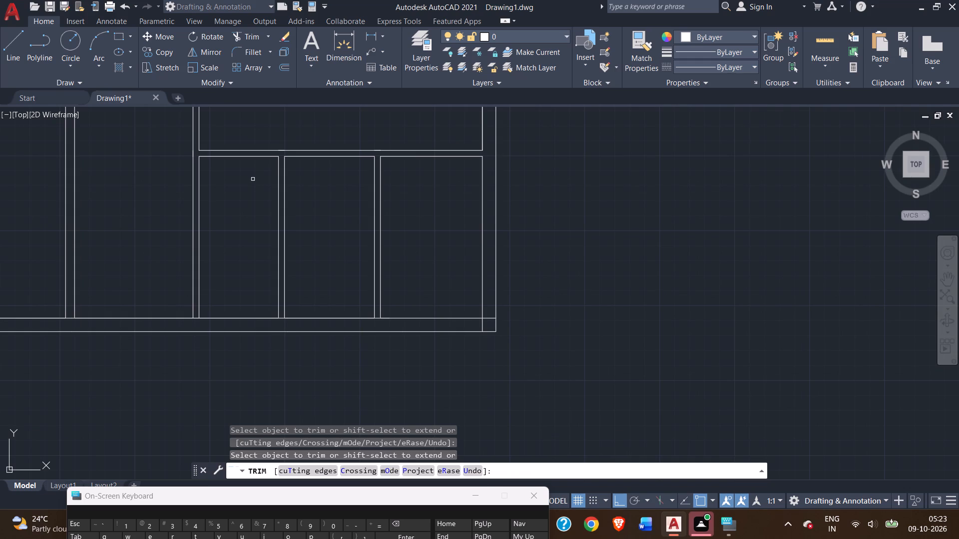
click(9, 43)
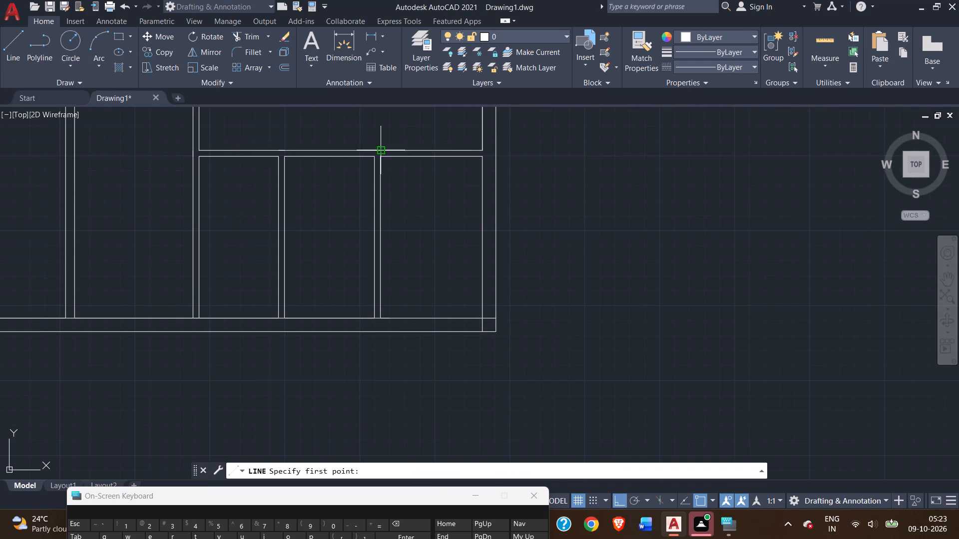
scroll(383, 155, up, 2)
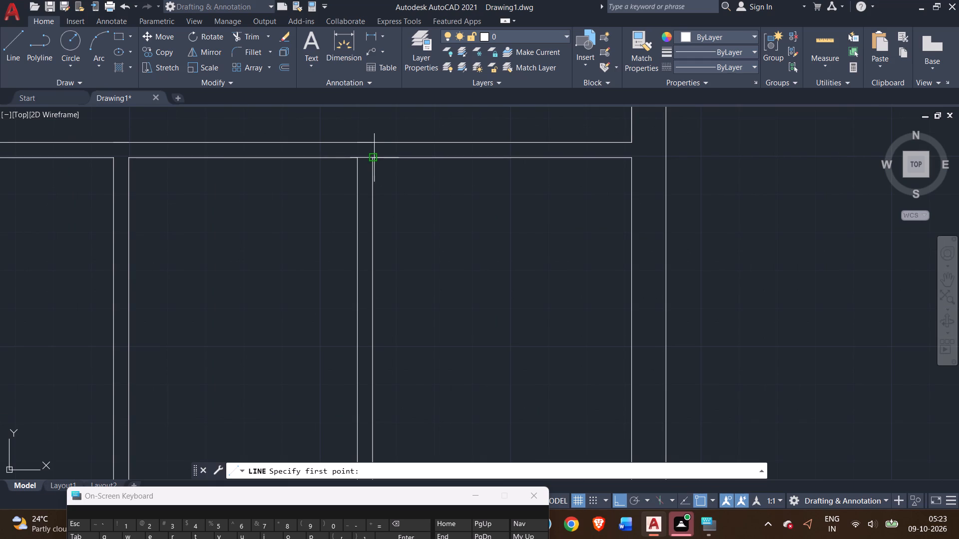
click(374, 158)
text(1')
key(Return)
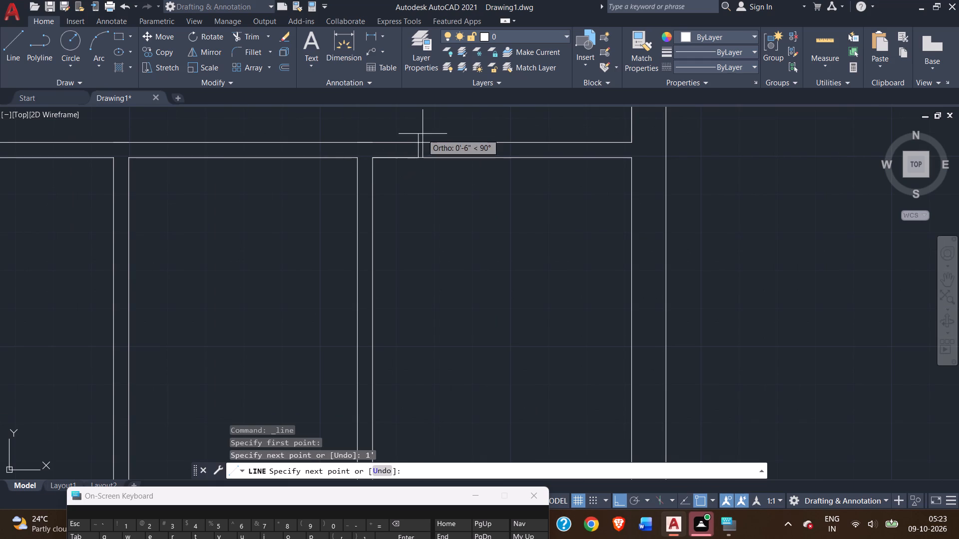
click(417, 141)
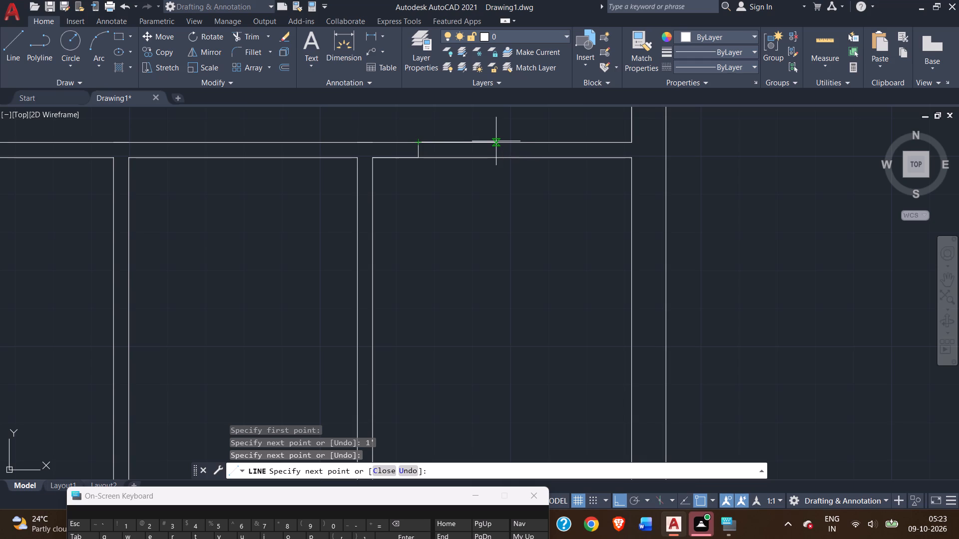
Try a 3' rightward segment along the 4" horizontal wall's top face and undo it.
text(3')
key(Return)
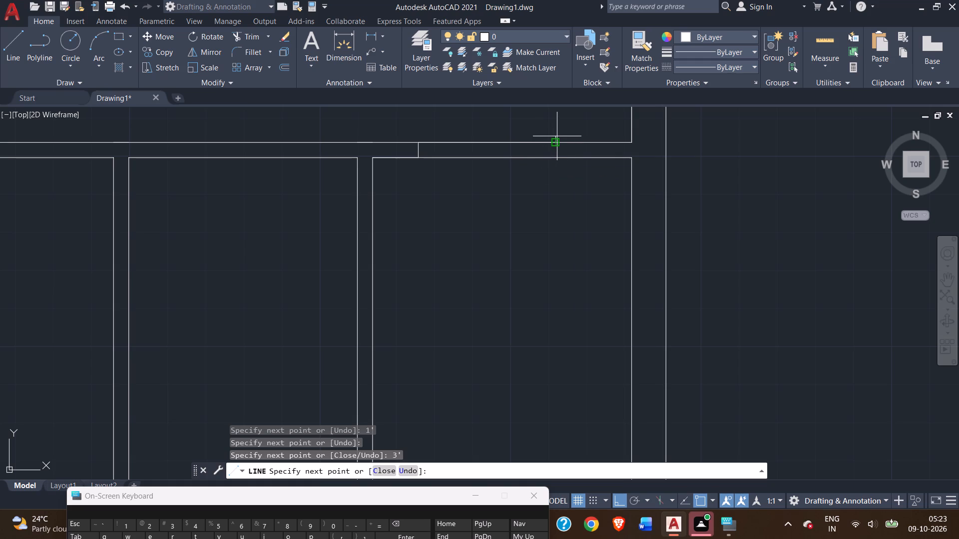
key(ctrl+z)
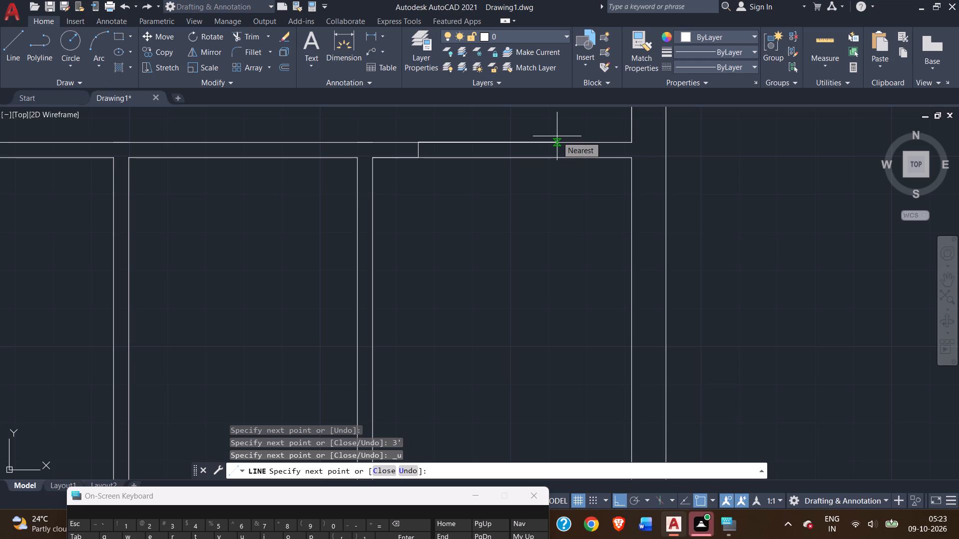
Continue the line 2.5' rightward along the wall's top face and down to its underside, marking the second door jamb.
text(2.5')
key(Return)
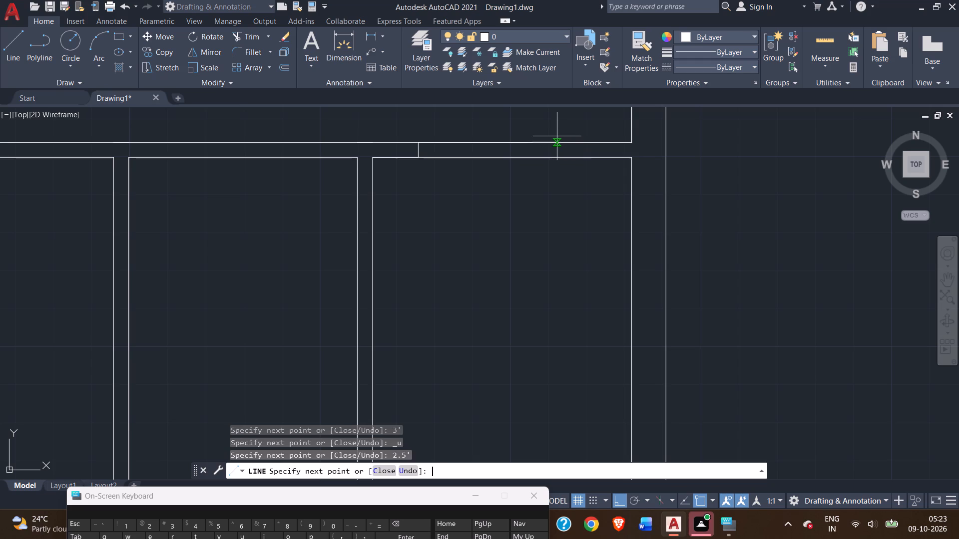
click(532, 159)
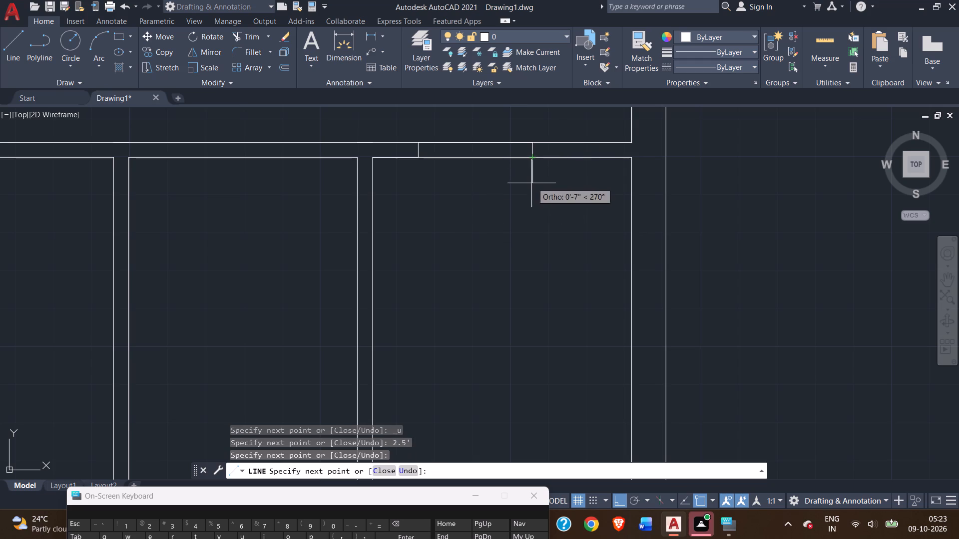
right_click(532, 180)
click(557, 185)
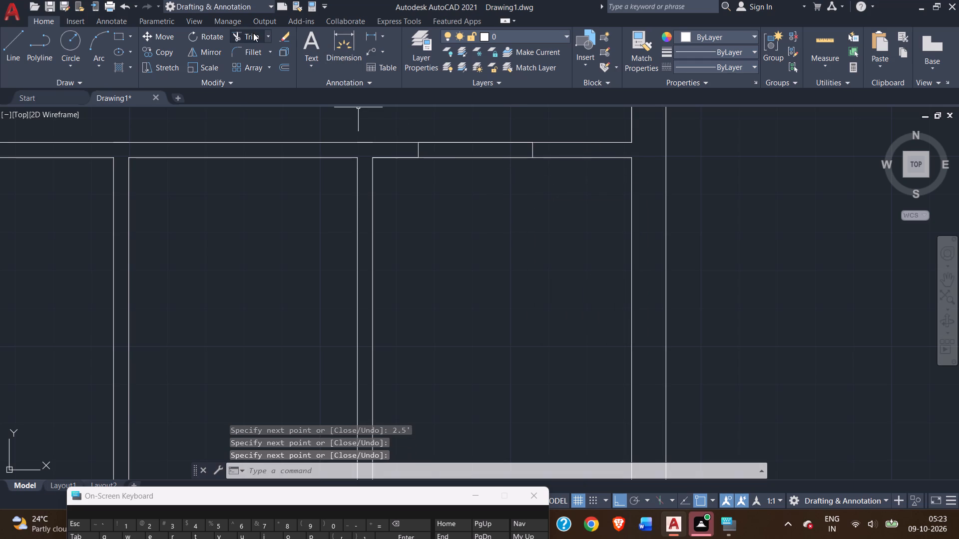
Trim both overlapping top-face lines of the 4" horizontal wall between the two door jambs.
click(253, 33)
click(456, 143)
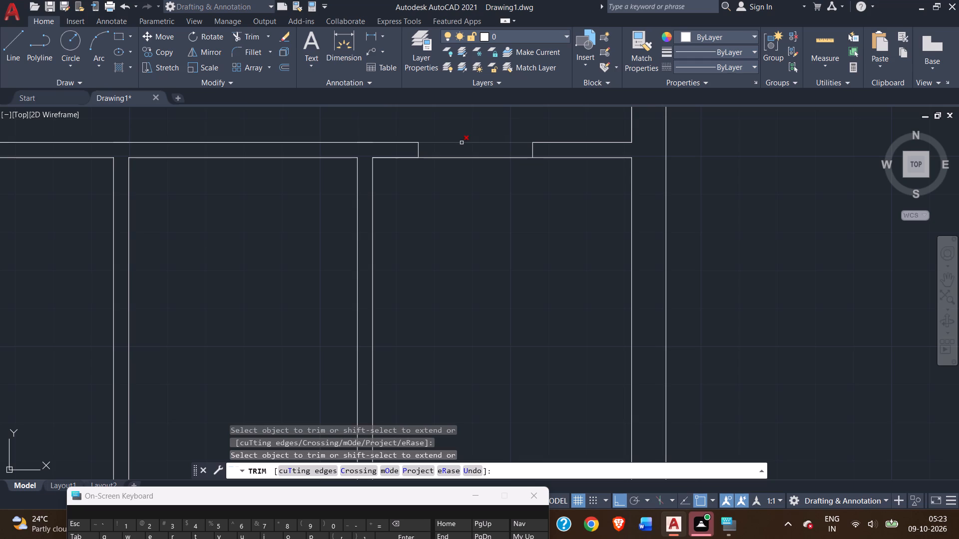
click(462, 143)
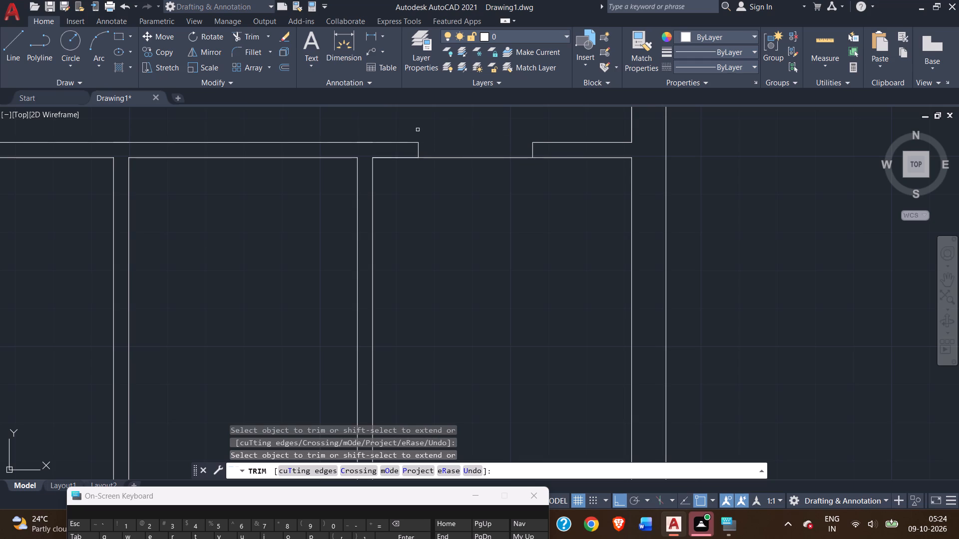
right_click(439, 120)
click(459, 127)
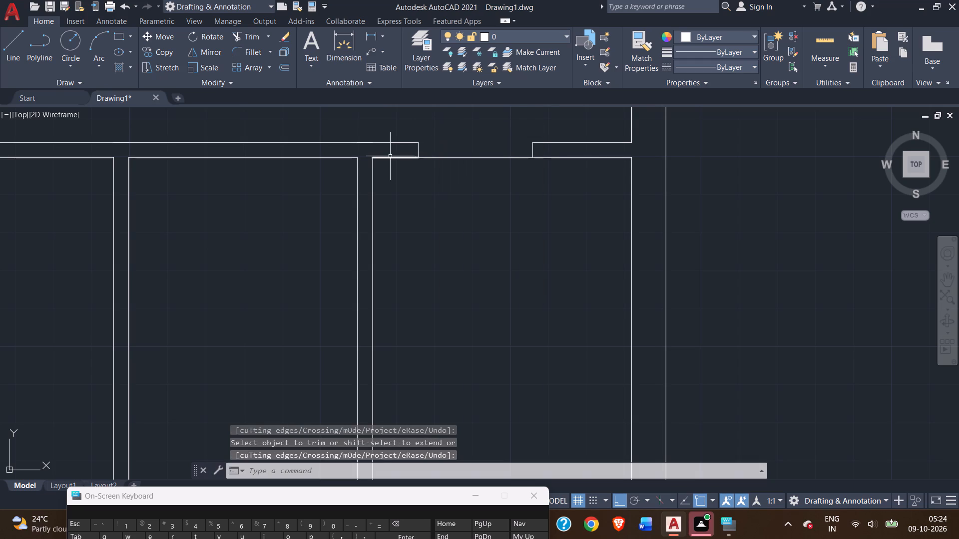
Delete the 1' offset line along the wall's underside between the partition corner and the first door jamb.
click(393, 157)
key(Delete)
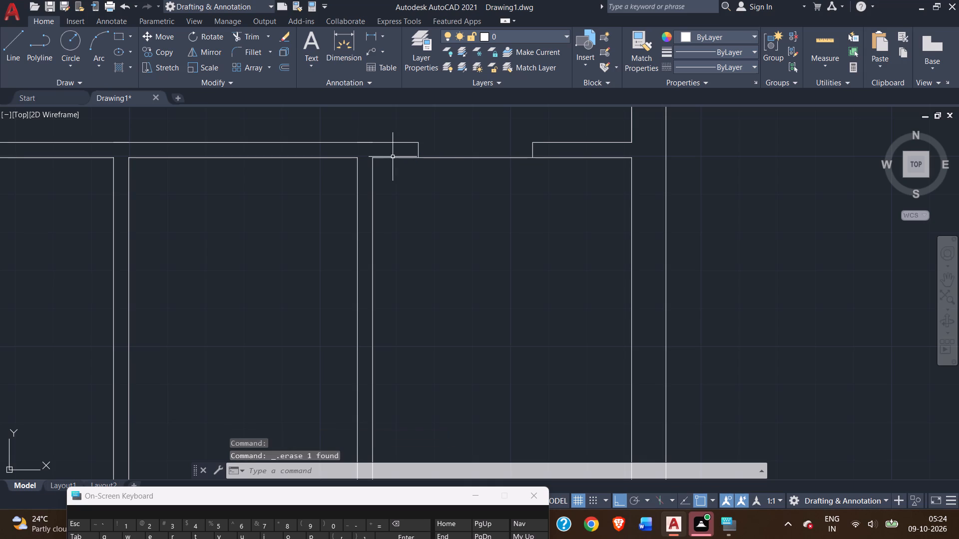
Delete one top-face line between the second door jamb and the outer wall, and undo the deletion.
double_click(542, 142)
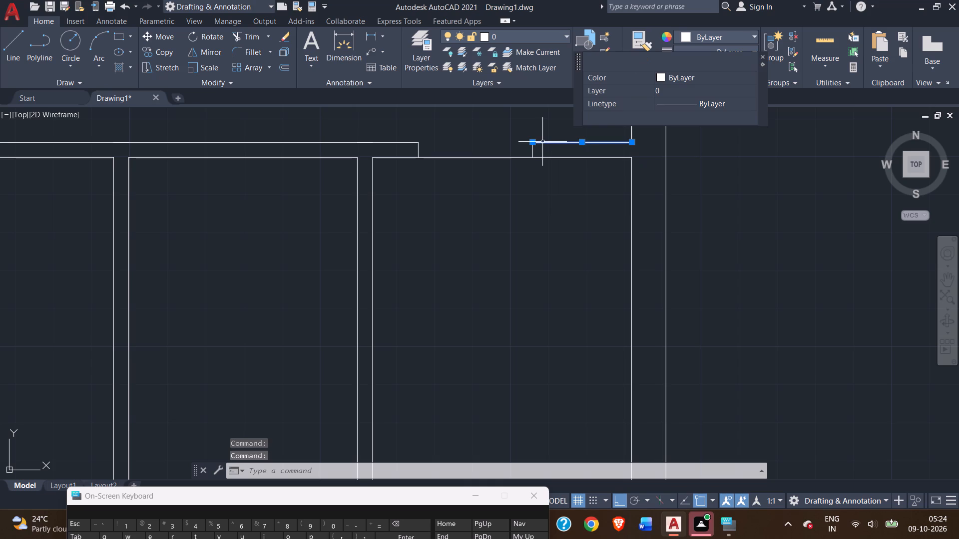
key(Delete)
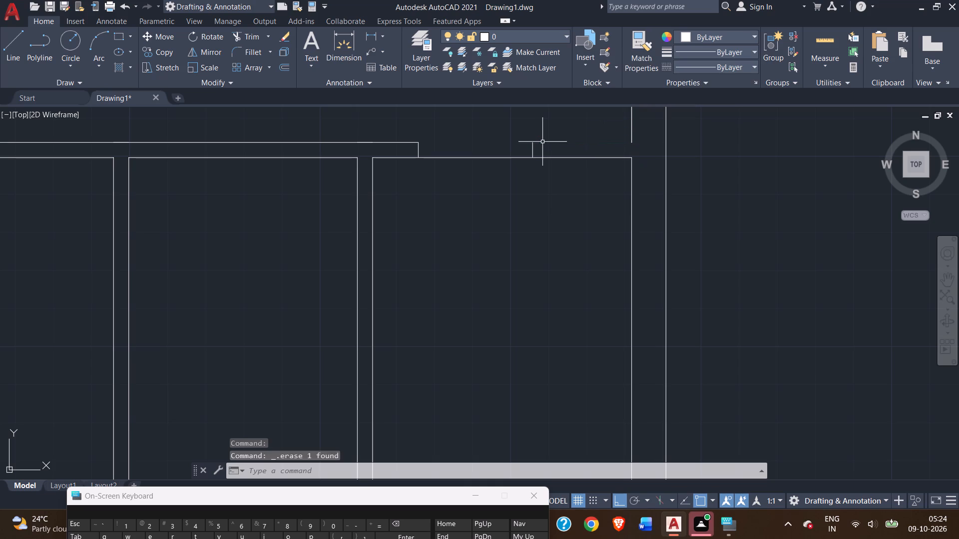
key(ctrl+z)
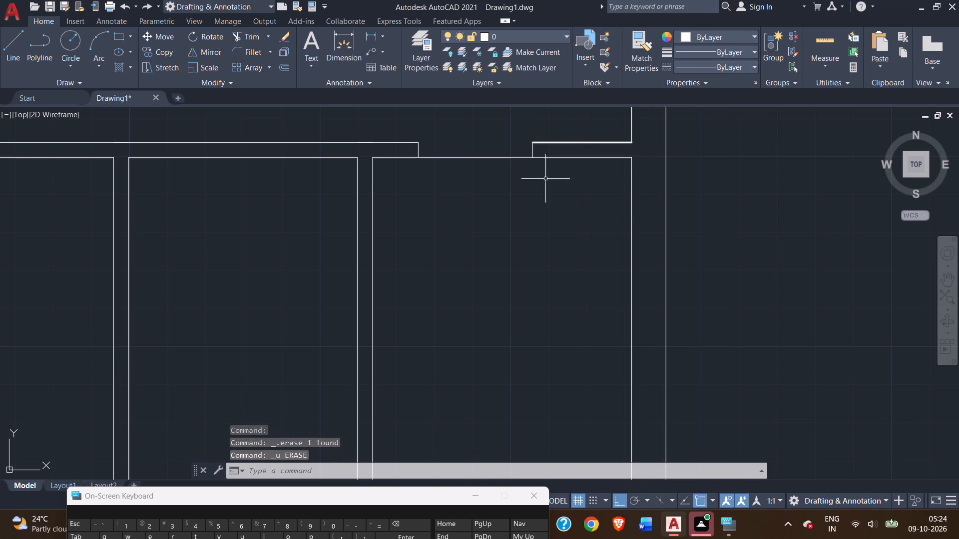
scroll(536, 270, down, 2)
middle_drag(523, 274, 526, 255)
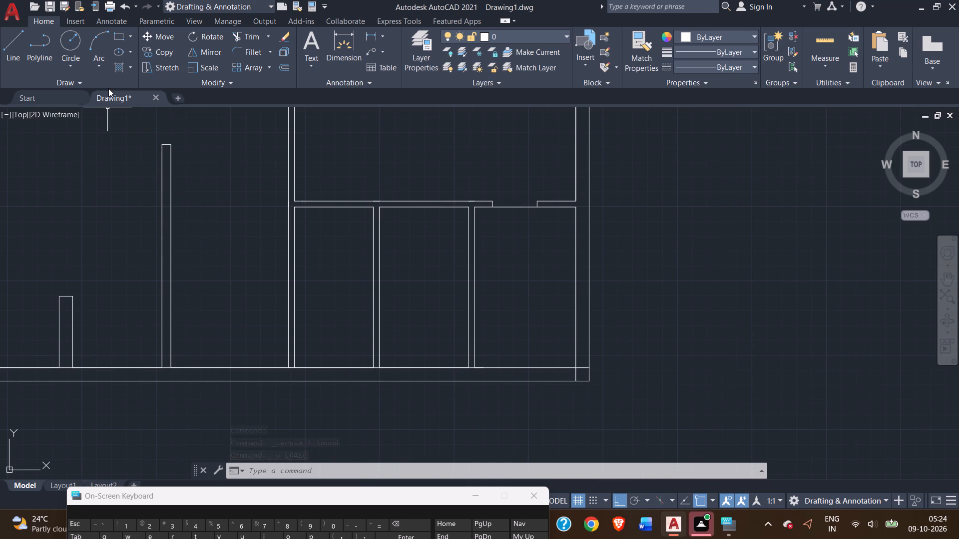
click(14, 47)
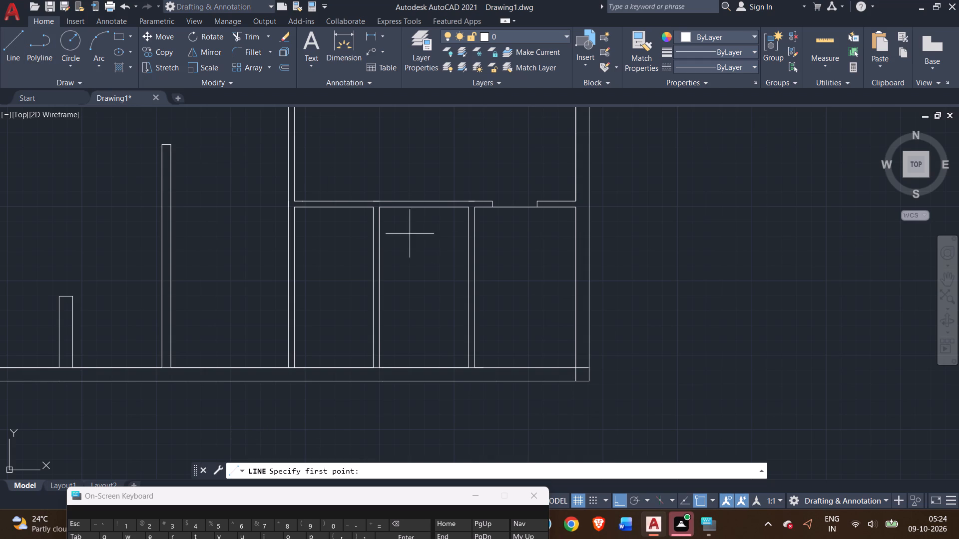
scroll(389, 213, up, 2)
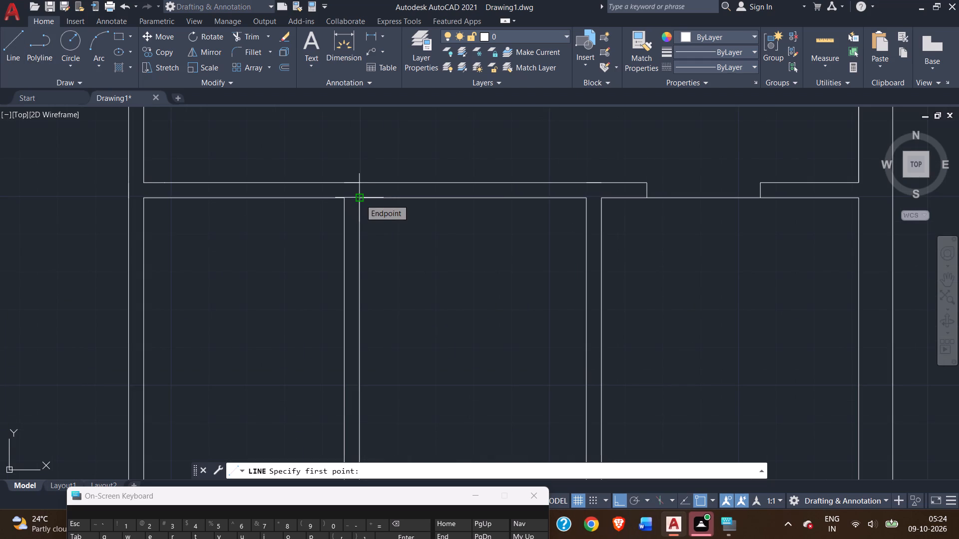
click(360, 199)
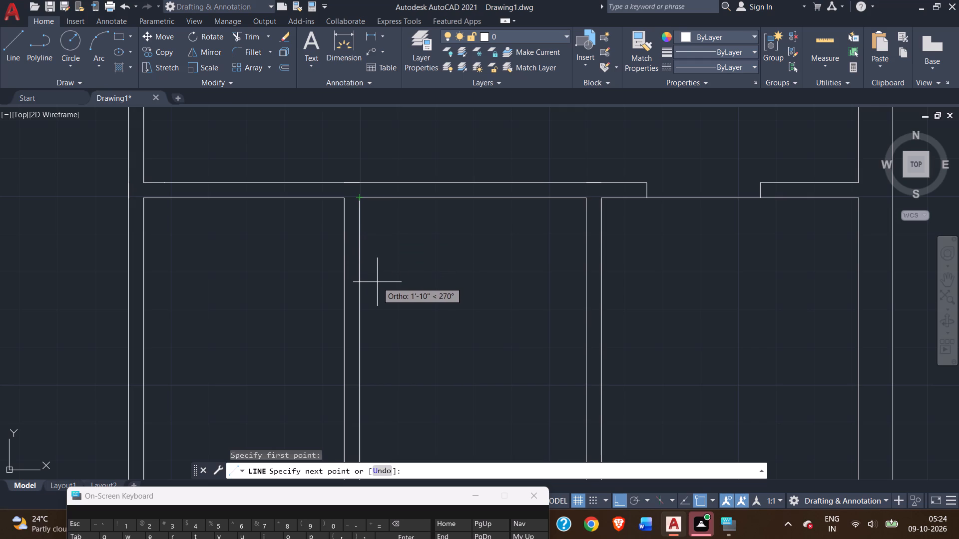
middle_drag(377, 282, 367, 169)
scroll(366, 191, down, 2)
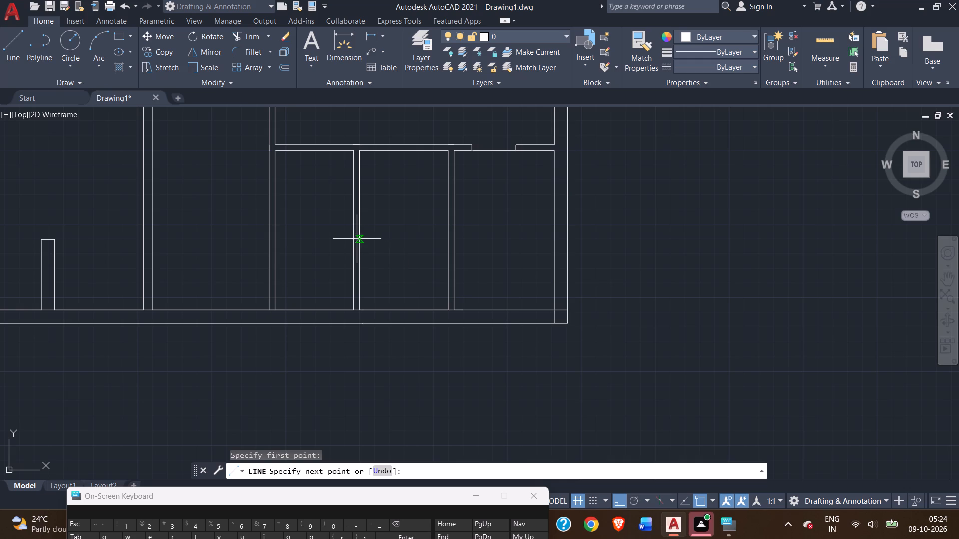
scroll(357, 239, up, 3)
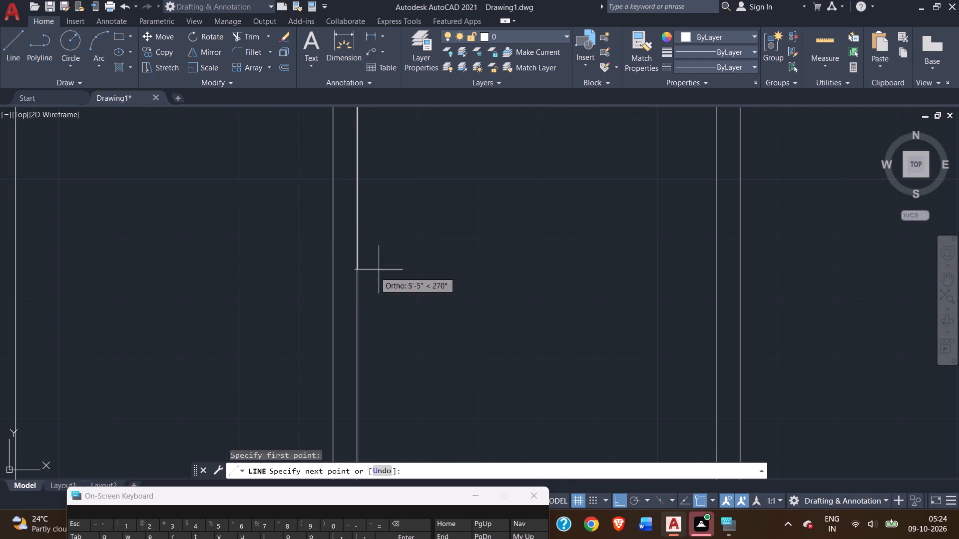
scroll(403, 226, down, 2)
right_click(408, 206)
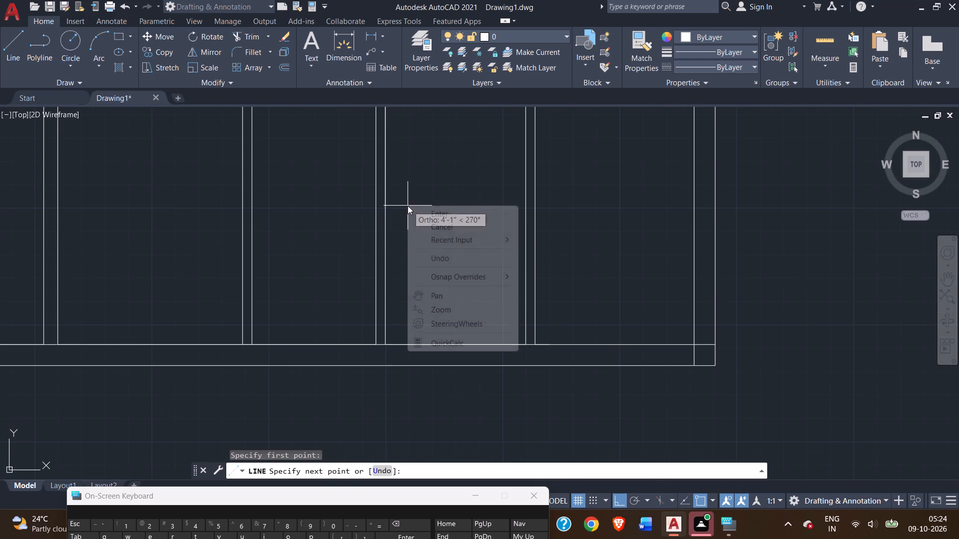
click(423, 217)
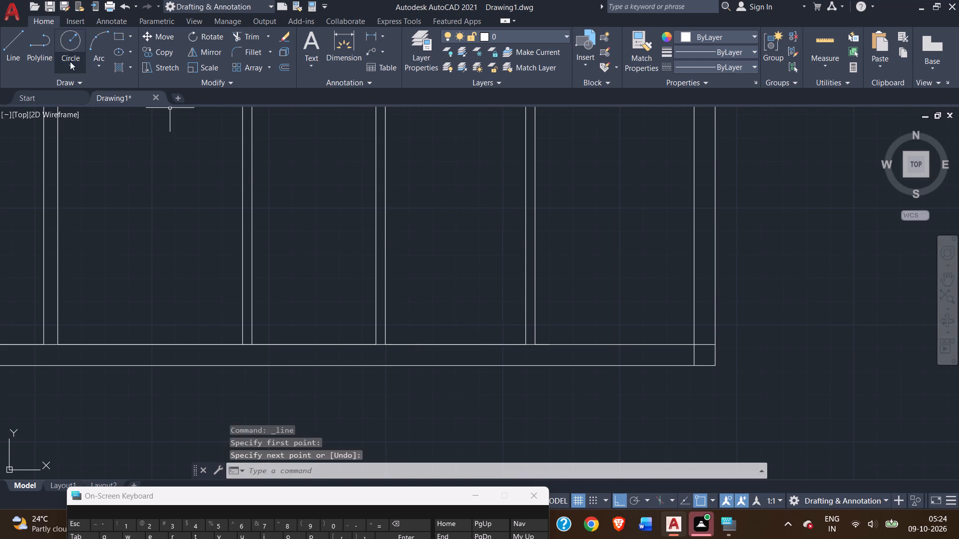
Draw a line 3' up the right face of the partition between the left and middle small rooms from its base, and across to the left face.
click(14, 45)
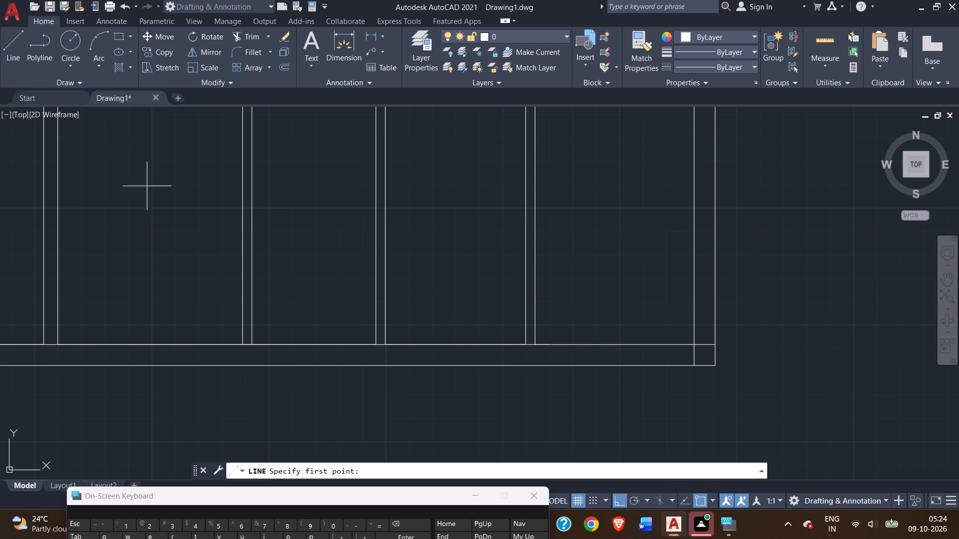
click(383, 343)
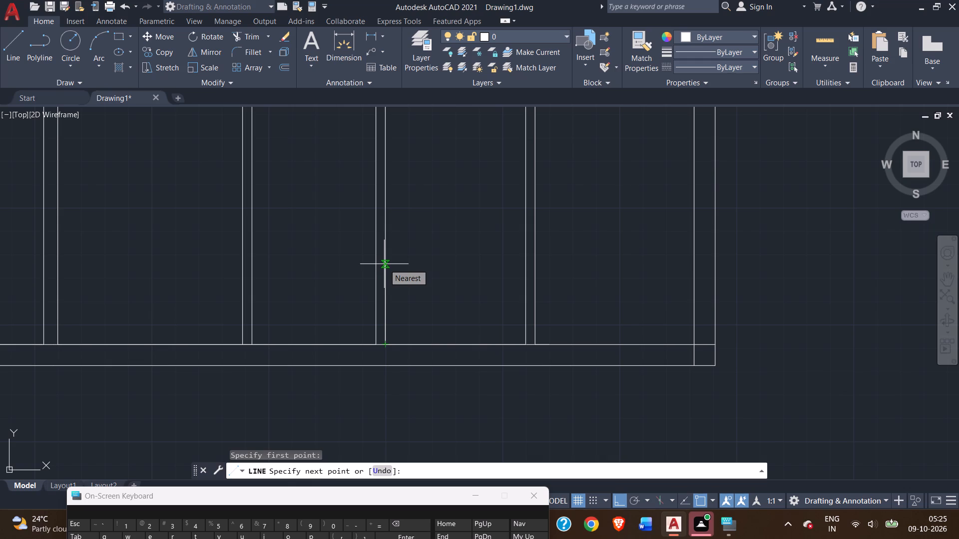
text(3')
key(Return)
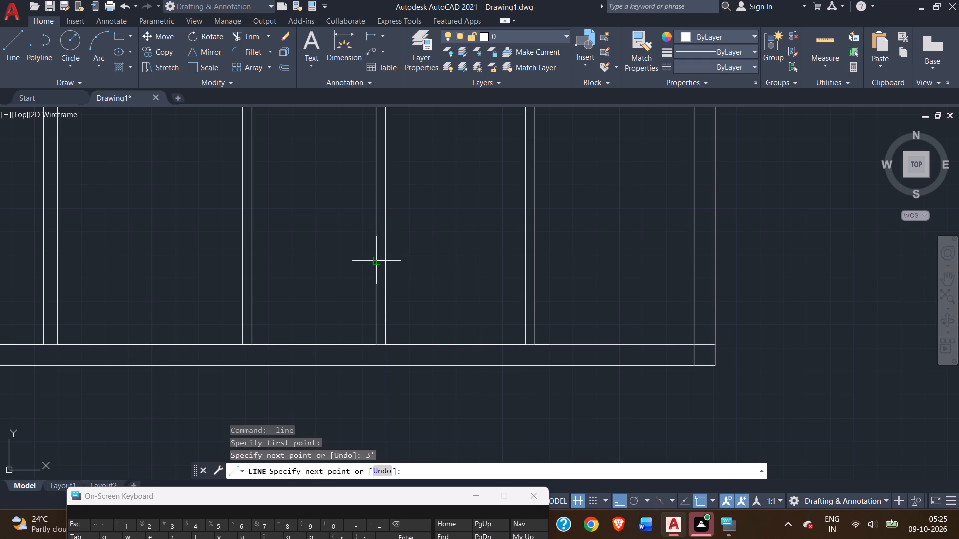
click(374, 260)
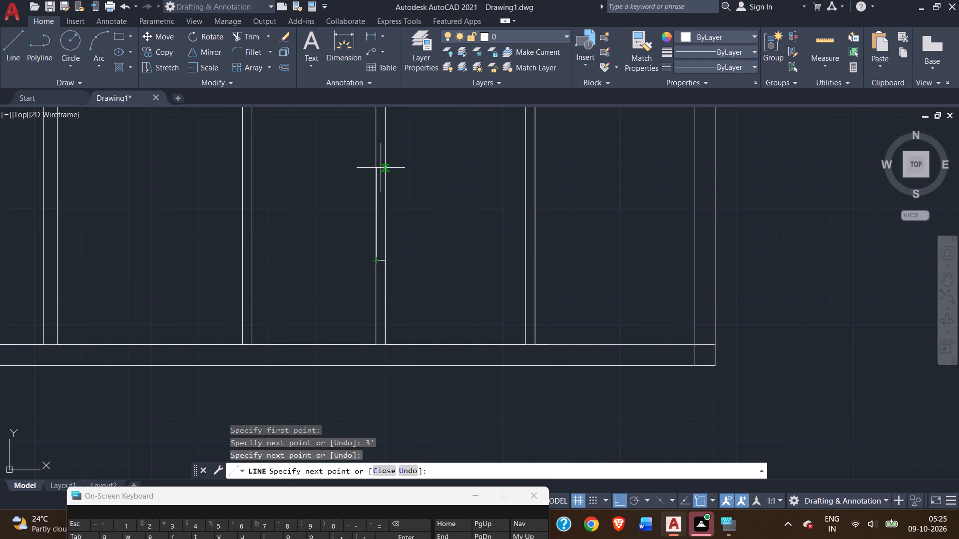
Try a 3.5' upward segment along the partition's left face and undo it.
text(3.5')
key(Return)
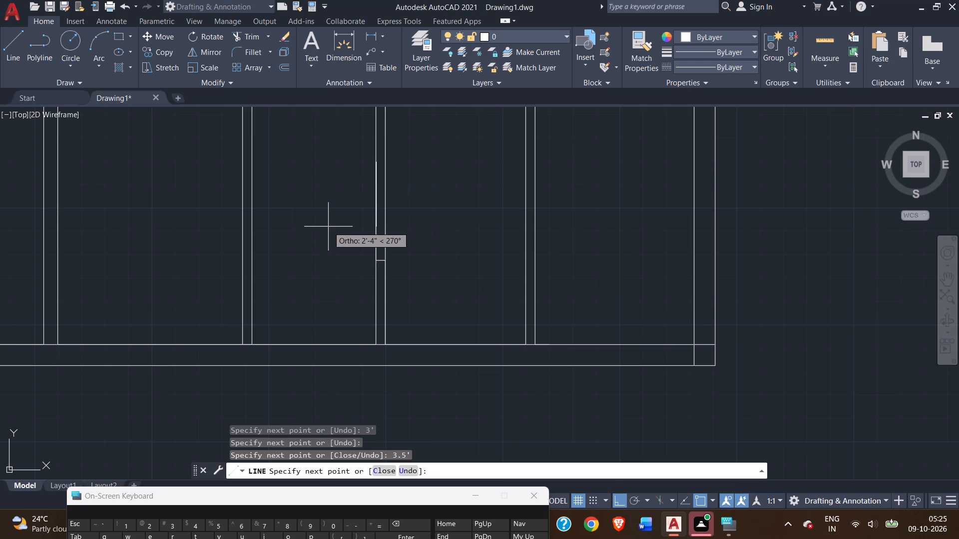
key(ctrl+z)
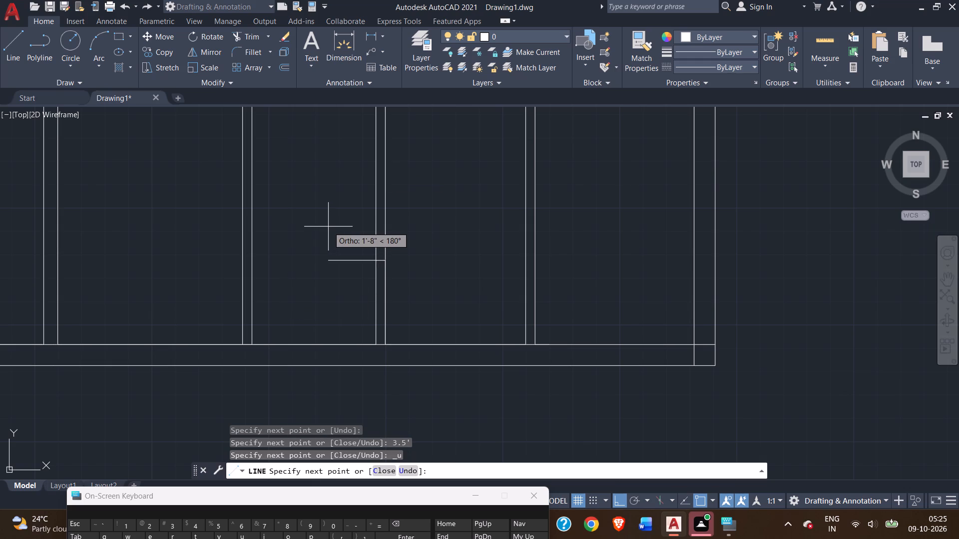
Continue the line 2.5' upward along the partition's left face from the lower door jamb.
text(2.5')
key(Return)
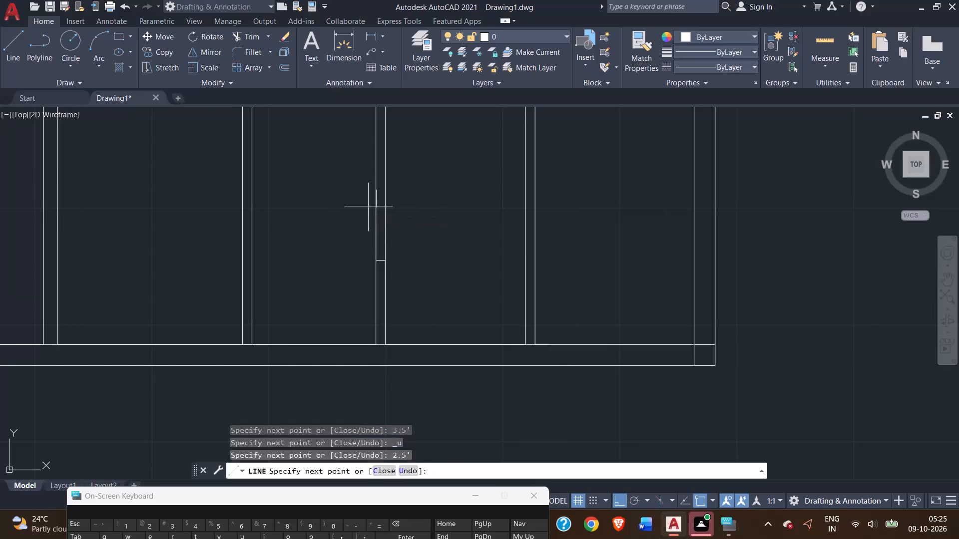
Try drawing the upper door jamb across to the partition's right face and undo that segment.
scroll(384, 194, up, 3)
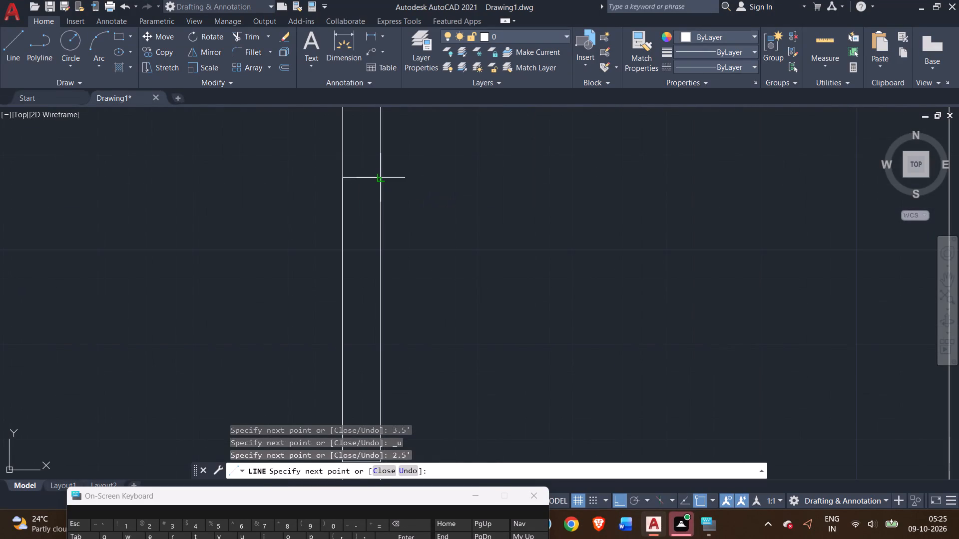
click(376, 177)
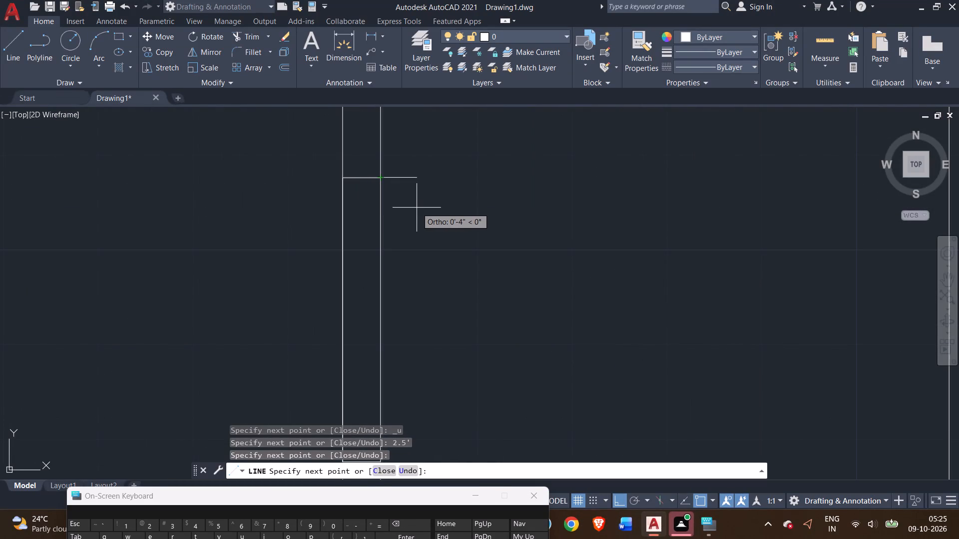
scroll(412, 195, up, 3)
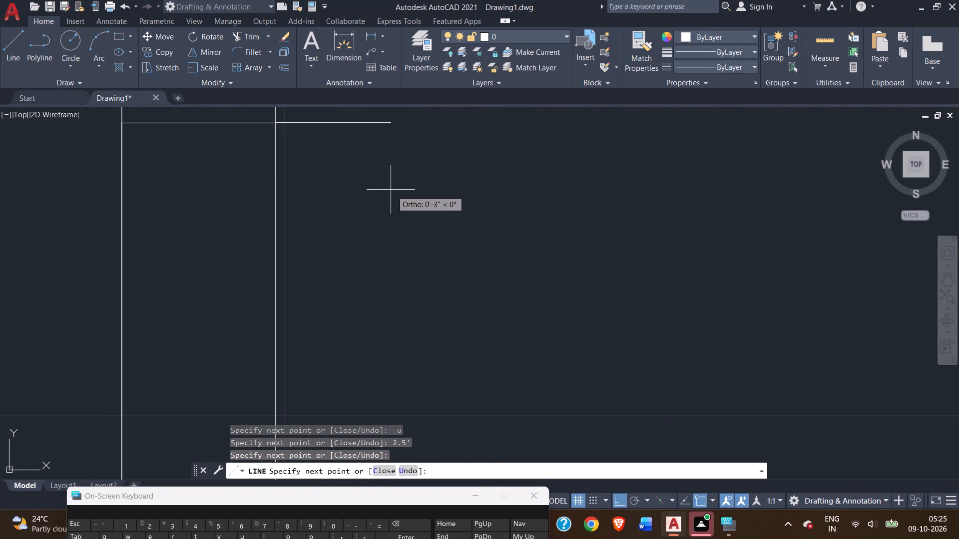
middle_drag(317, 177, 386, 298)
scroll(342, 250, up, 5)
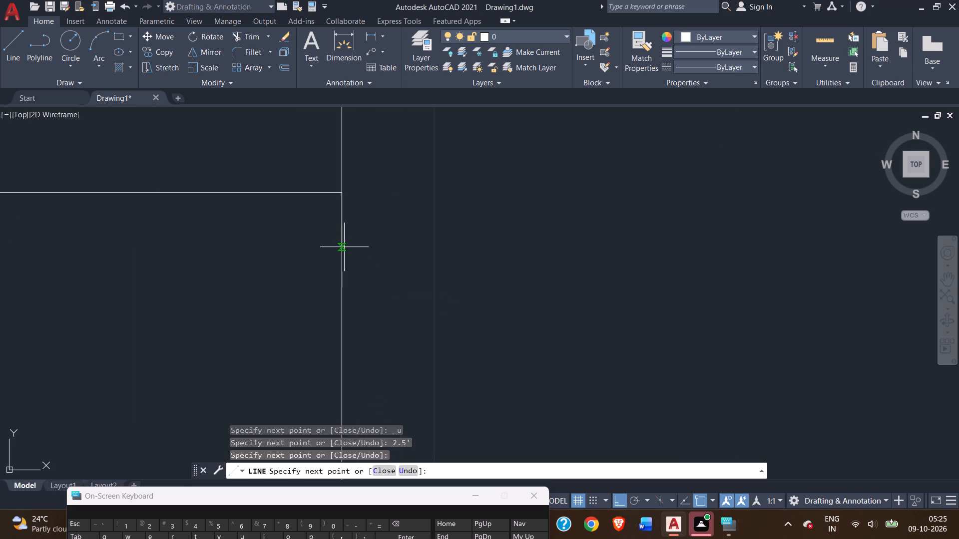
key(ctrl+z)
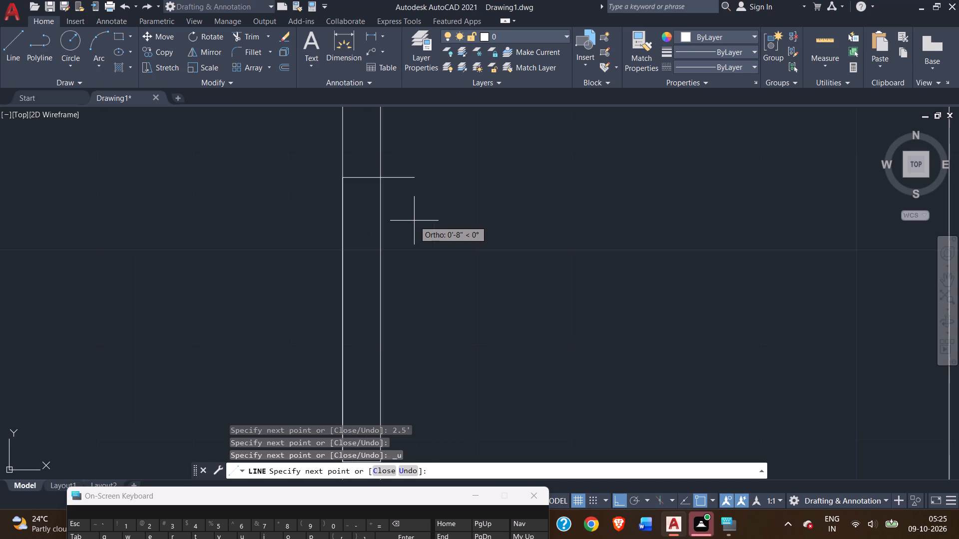
Draw the upper door jamb about 1' rightward across the partition, extending past its right face, and finish the line.
scroll(377, 286, down, 2)
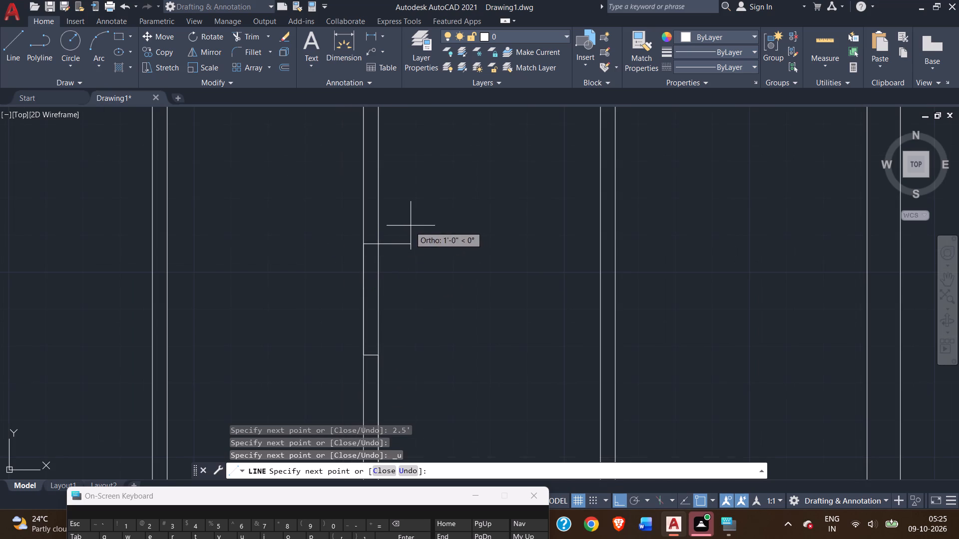
click(414, 226)
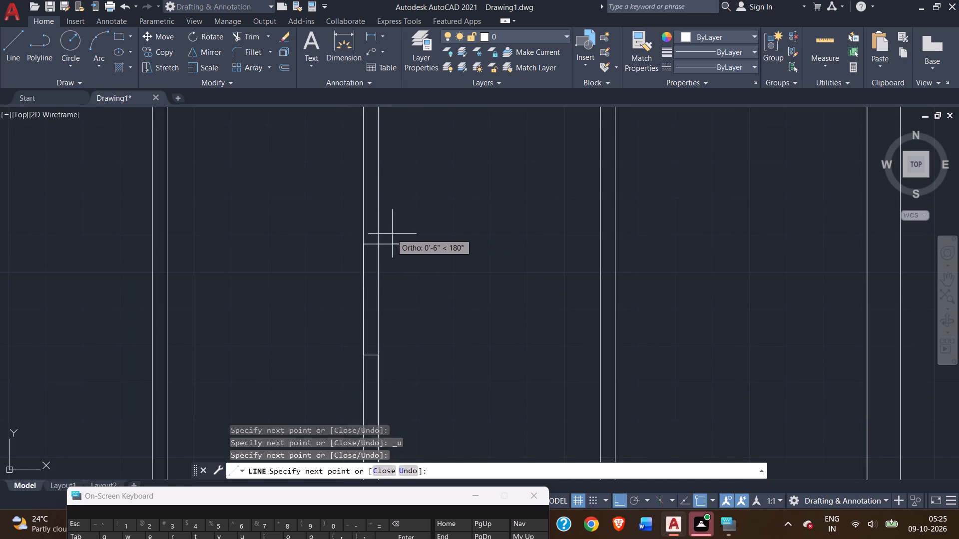
right_click(423, 224)
click(448, 229)
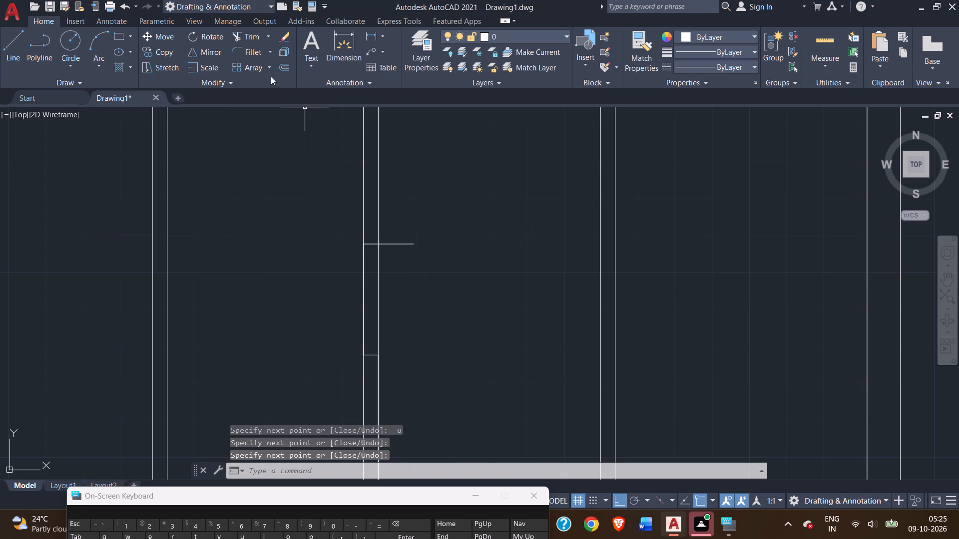
Trim the upper jamb's overhang past the partition's right face and both overlapping left-face lines between the two jambs.
click(255, 36)
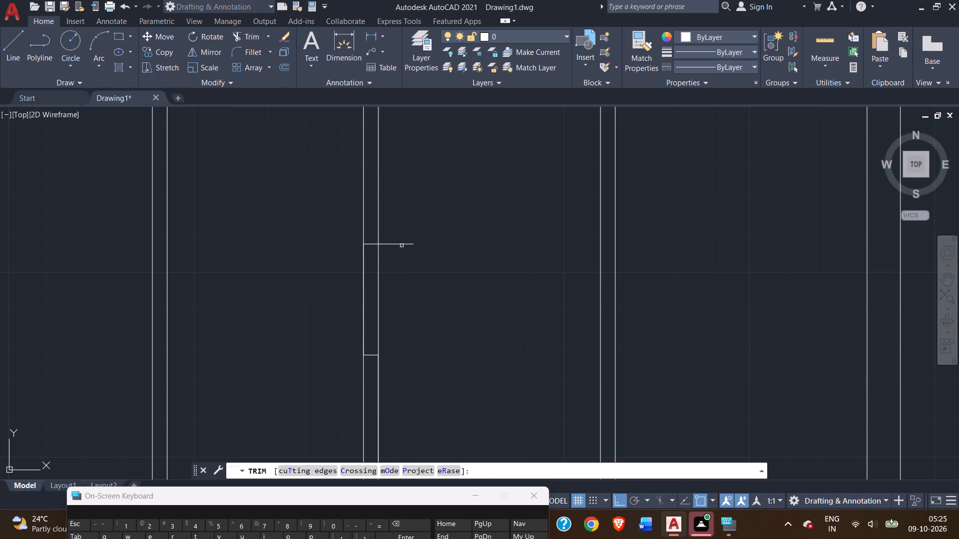
click(402, 246)
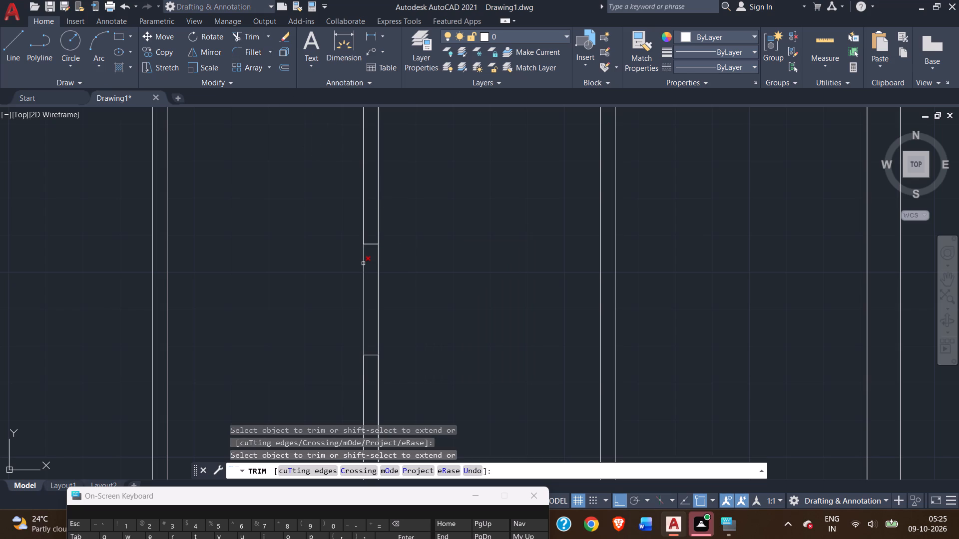
click(363, 264)
click(363, 261)
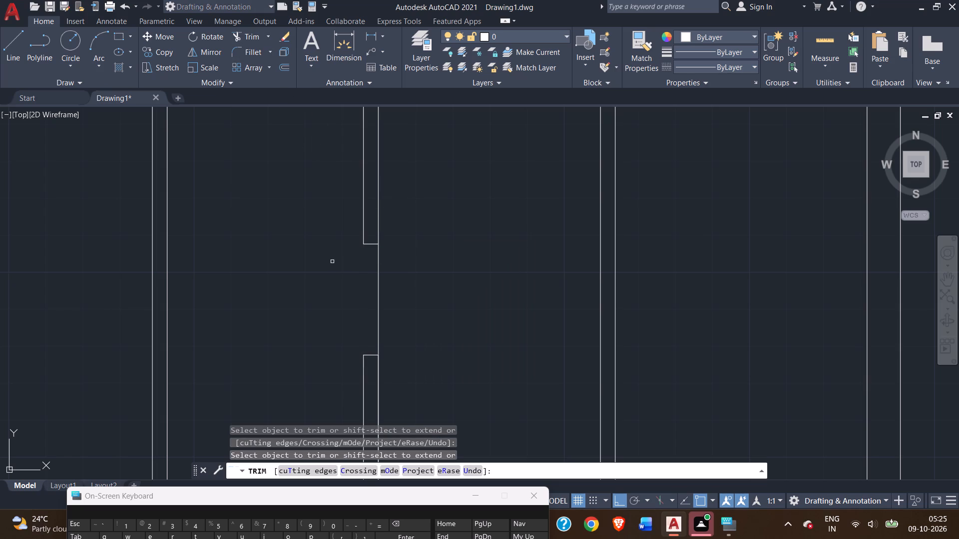
scroll(332, 261, down, 1)
right_click(407, 236)
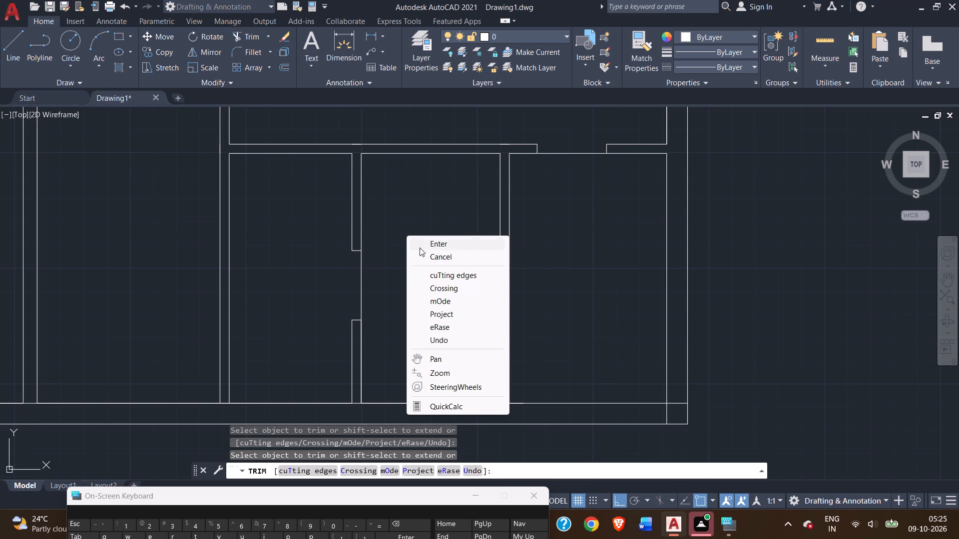
click(428, 247)
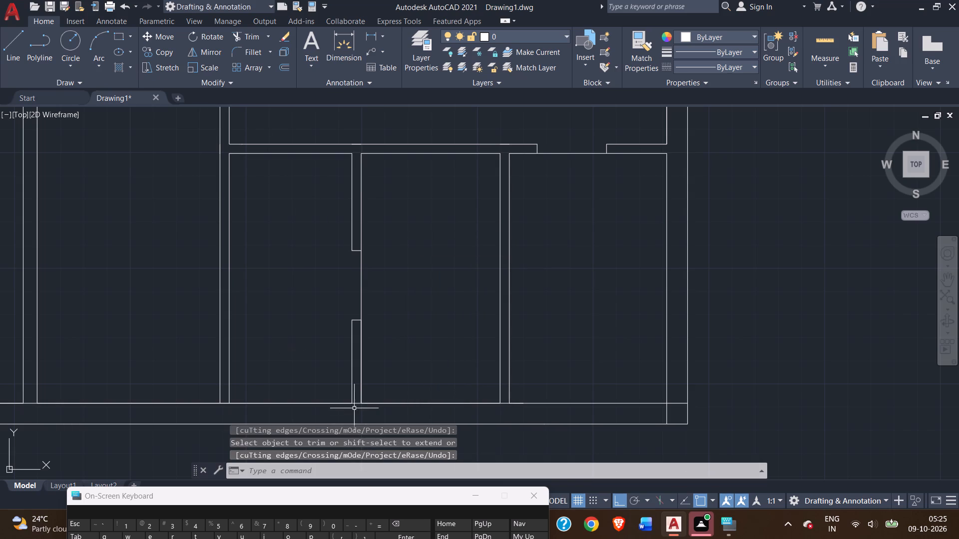
Delete the two 3' lines on the partition's left and right faces between the lower door jamb and the bottom wall.
middle_drag(352, 382, 349, 351)
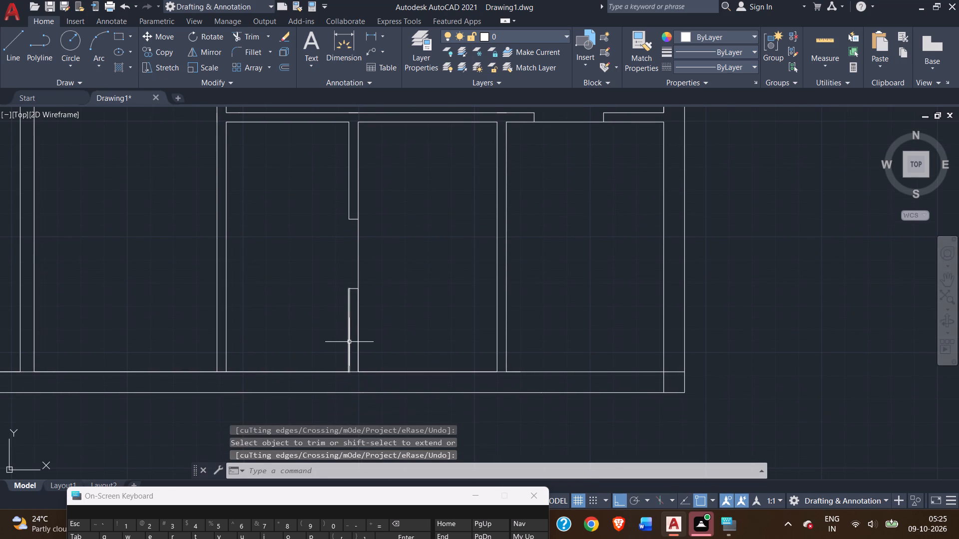
click(349, 342)
double_click(358, 345)
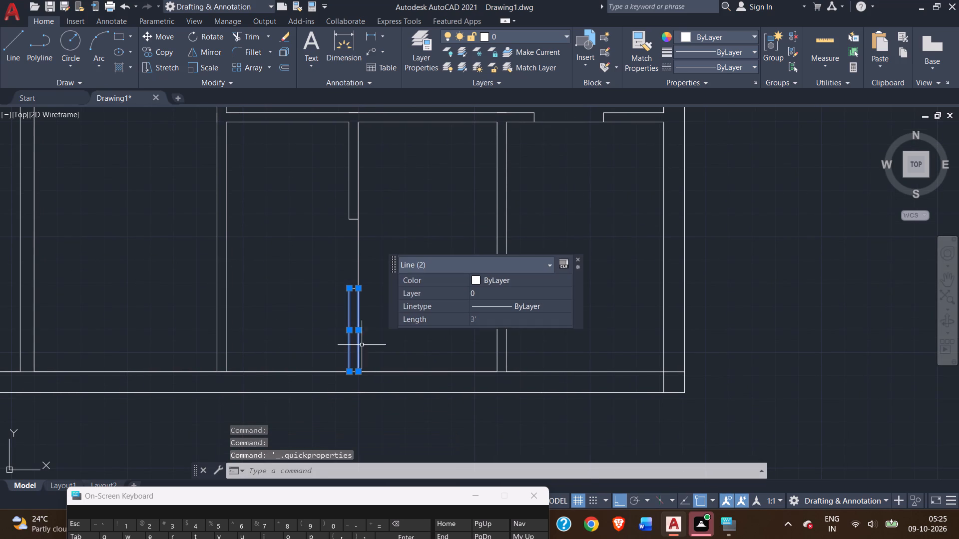
scroll(363, 348, up, 1)
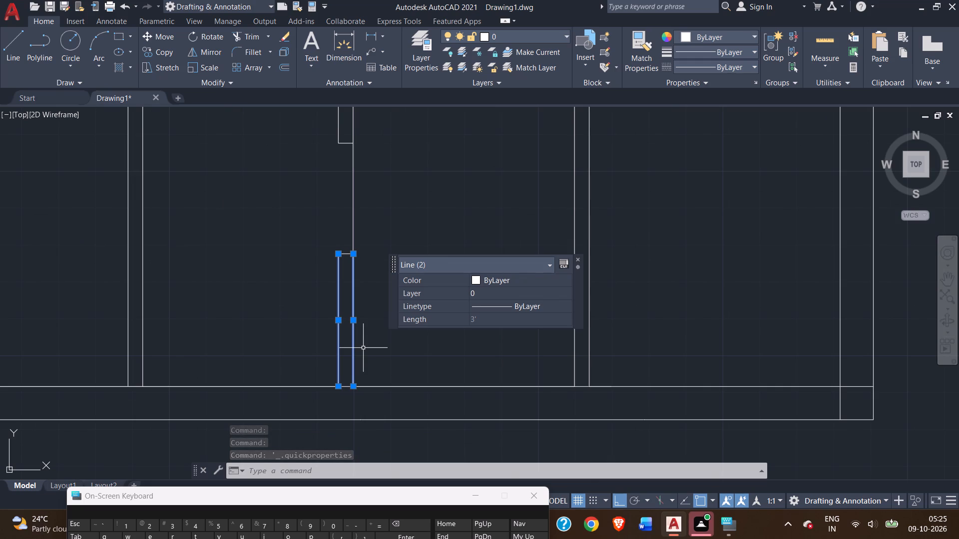
key(Delete)
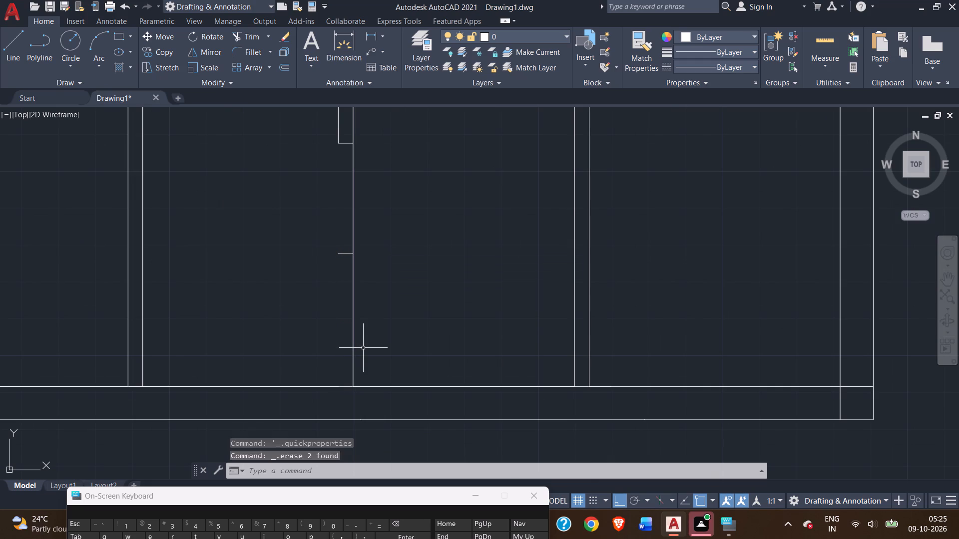
Undo the last deletion of the two partition face lines below the lower door jamb.
key(ctrl+z)
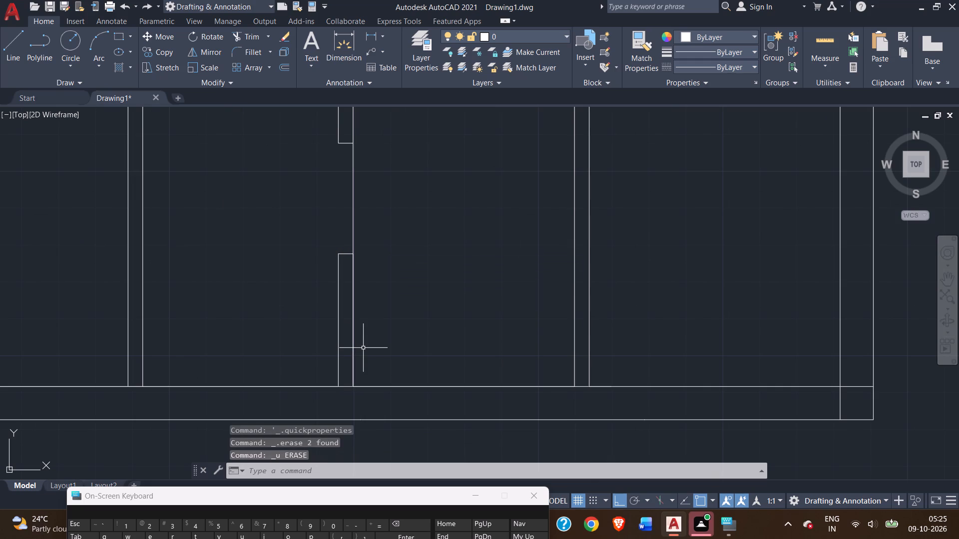
Delete the overlapping line on the partition's right face between the lower door jamb and the bottom wall.
scroll(329, 305, up, 2)
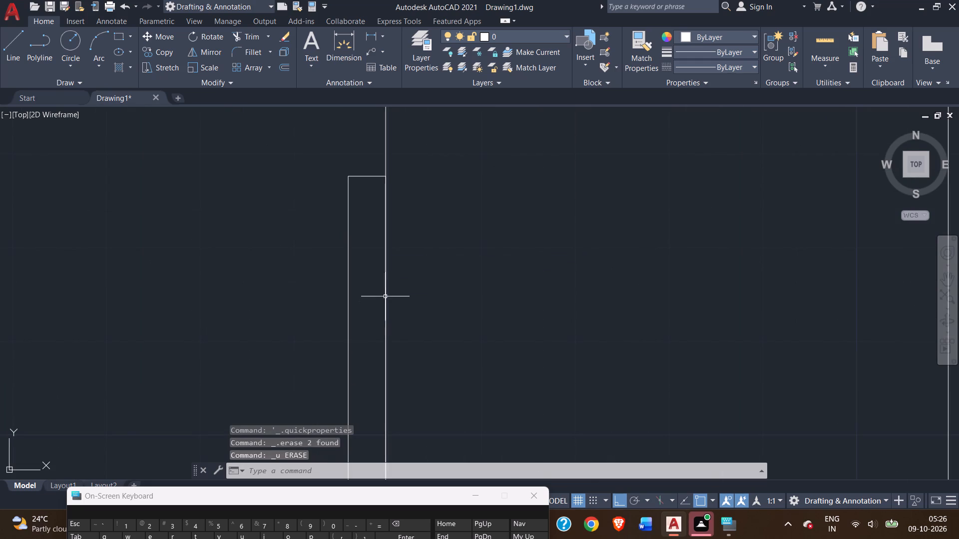
click(386, 294)
key(Delete)
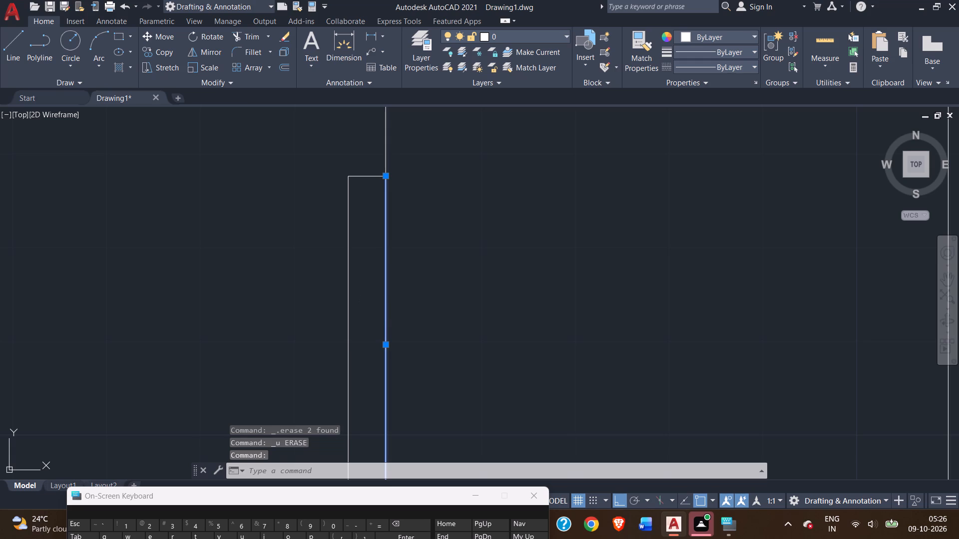
Delete the overlapping line on the bottom wall's inner face spanning the middle small room.
scroll(386, 294, down, 3)
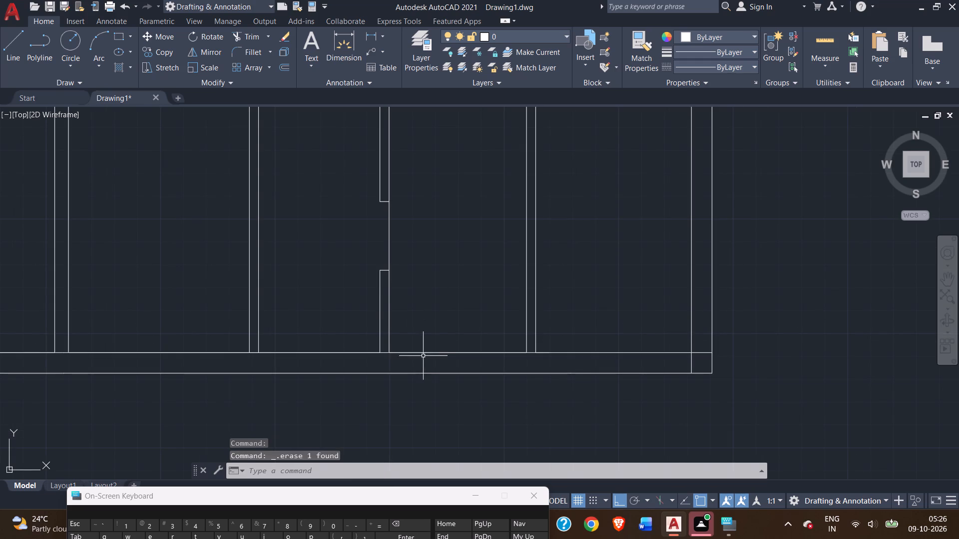
click(428, 352)
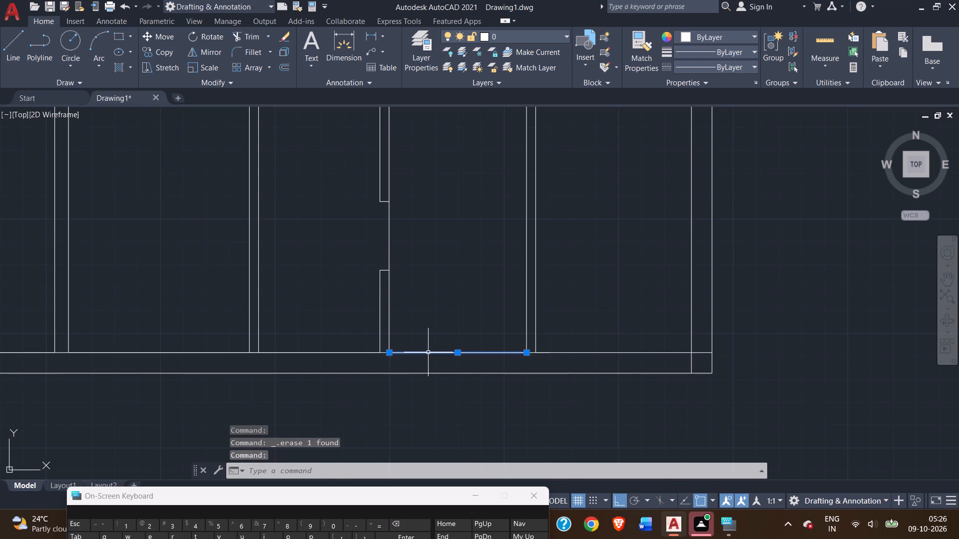
key(Delete)
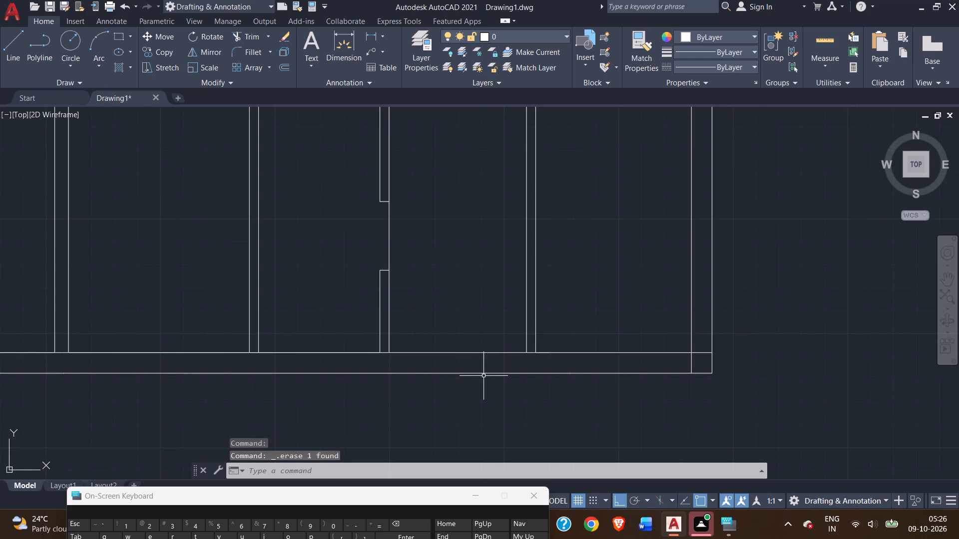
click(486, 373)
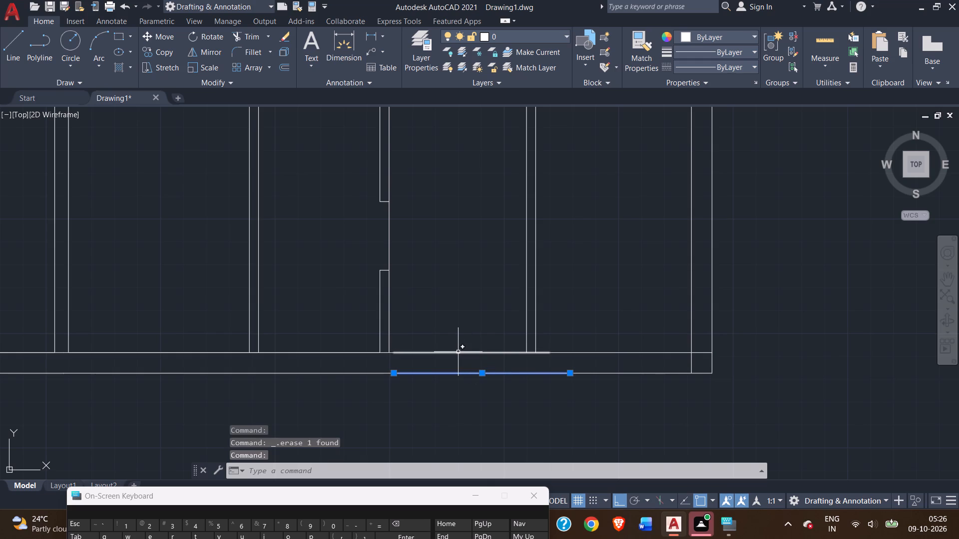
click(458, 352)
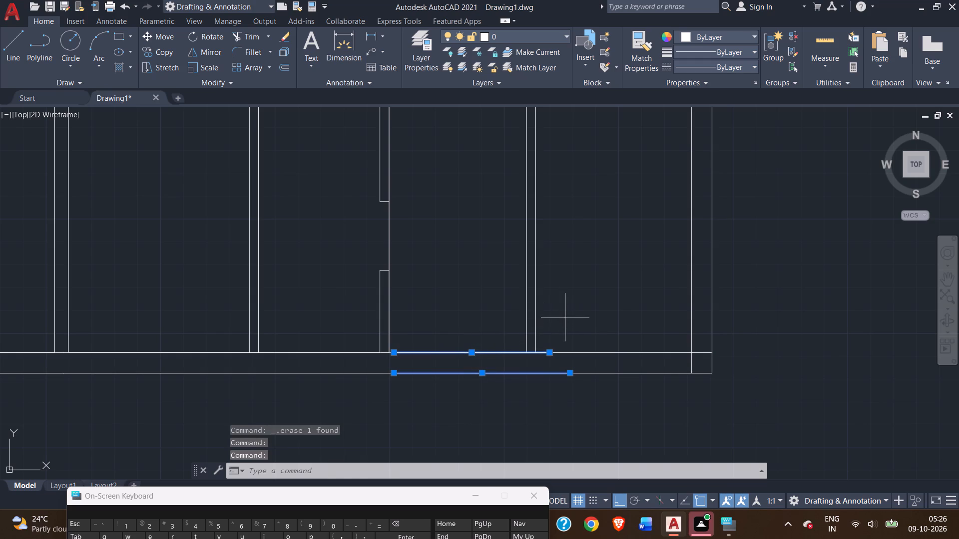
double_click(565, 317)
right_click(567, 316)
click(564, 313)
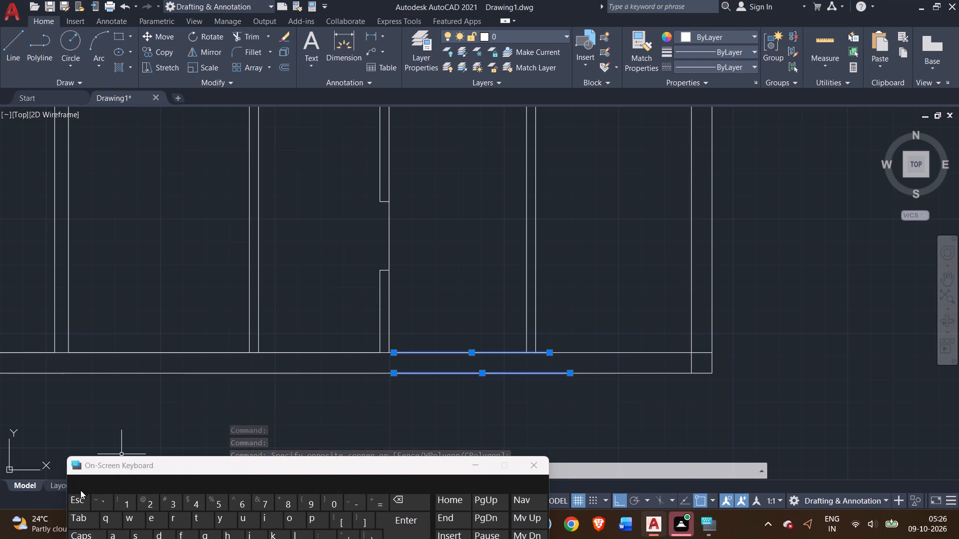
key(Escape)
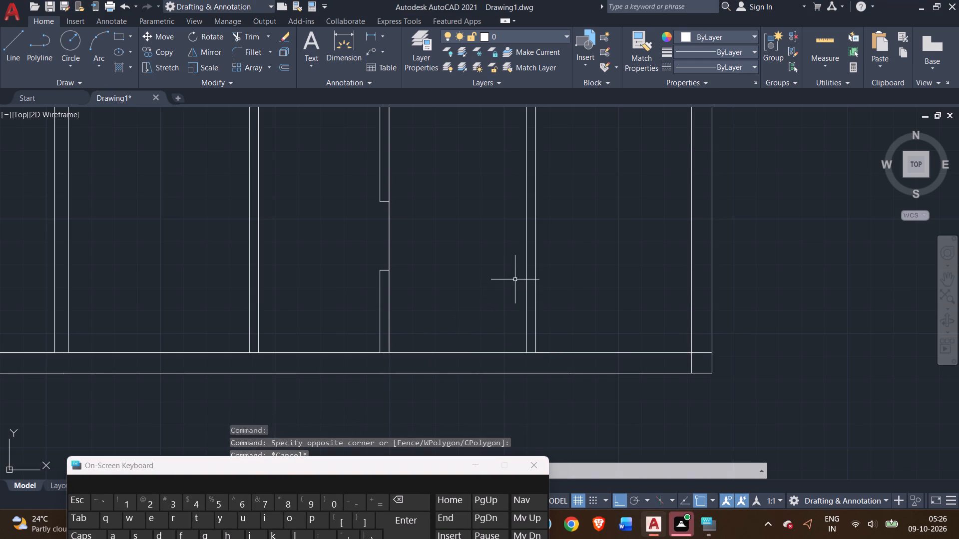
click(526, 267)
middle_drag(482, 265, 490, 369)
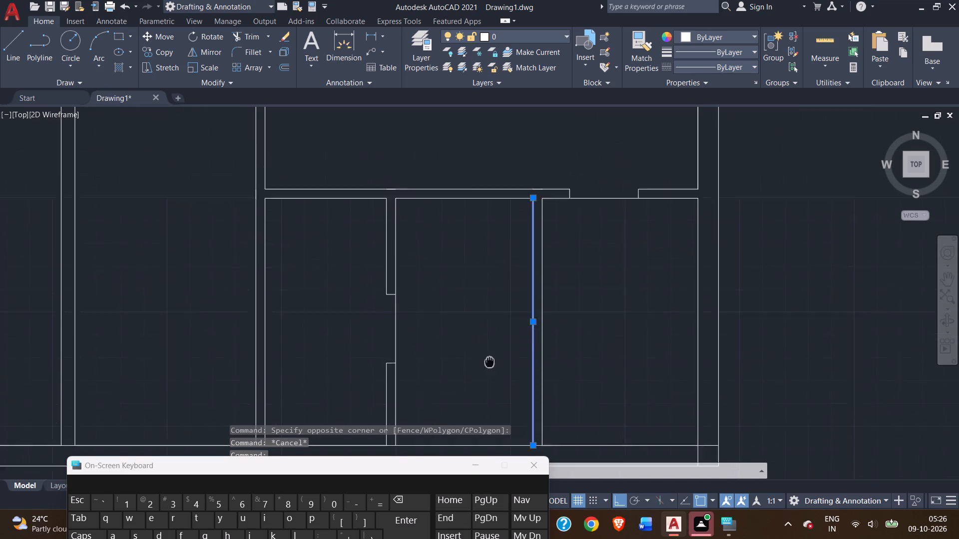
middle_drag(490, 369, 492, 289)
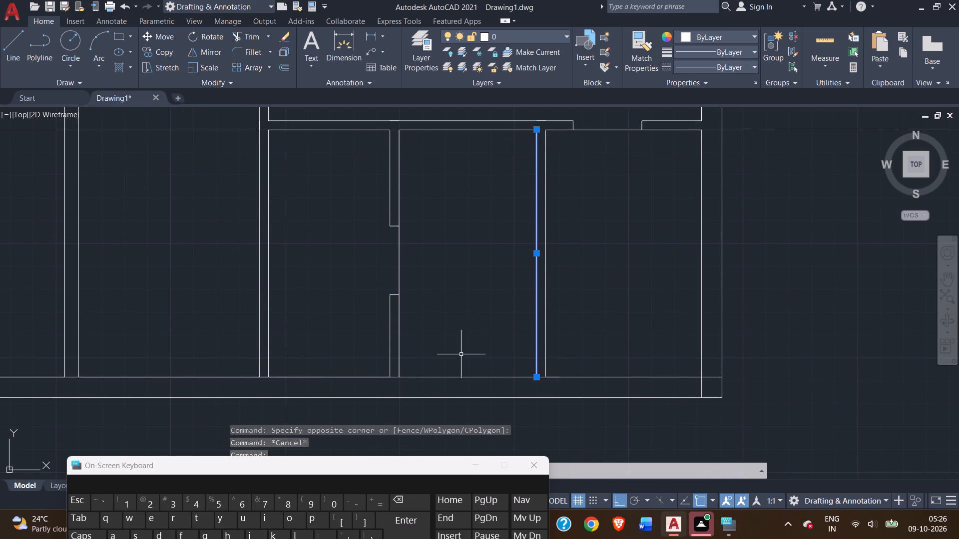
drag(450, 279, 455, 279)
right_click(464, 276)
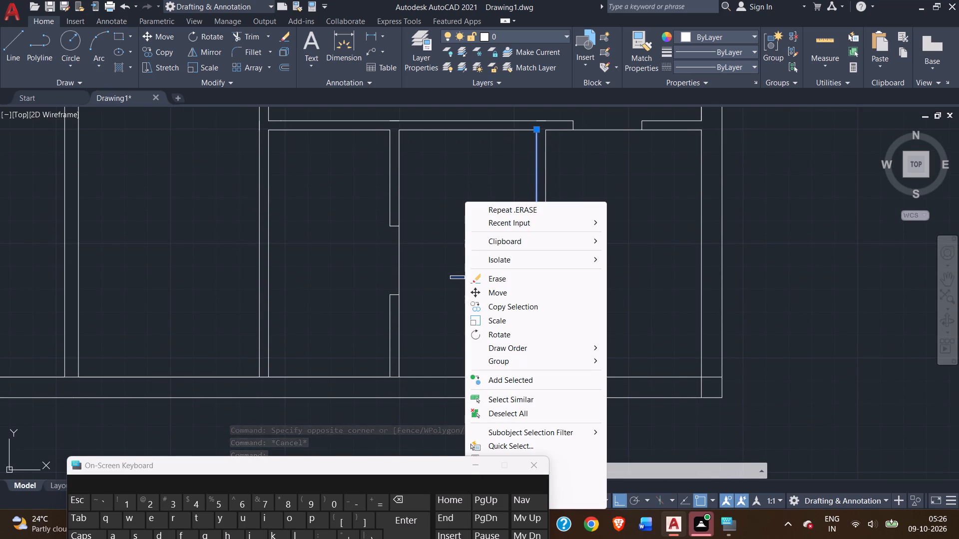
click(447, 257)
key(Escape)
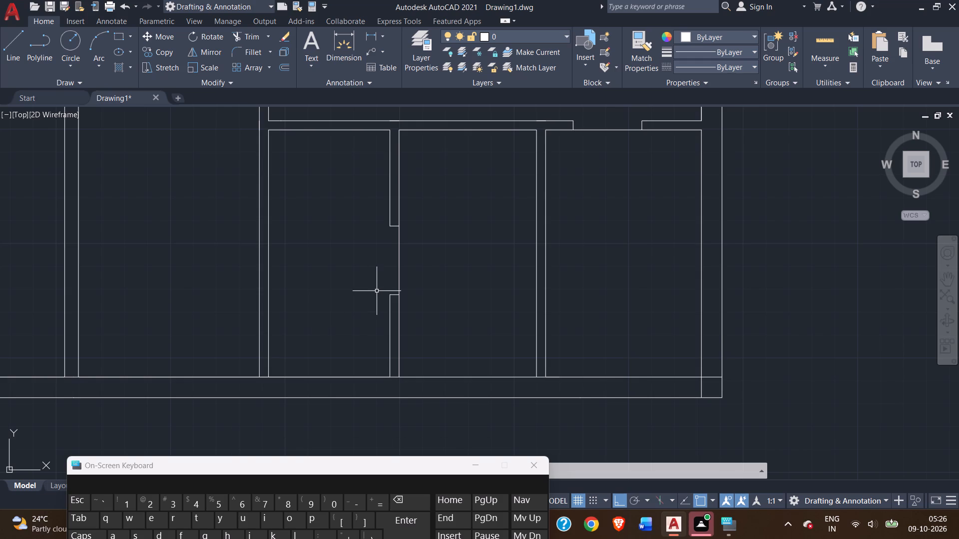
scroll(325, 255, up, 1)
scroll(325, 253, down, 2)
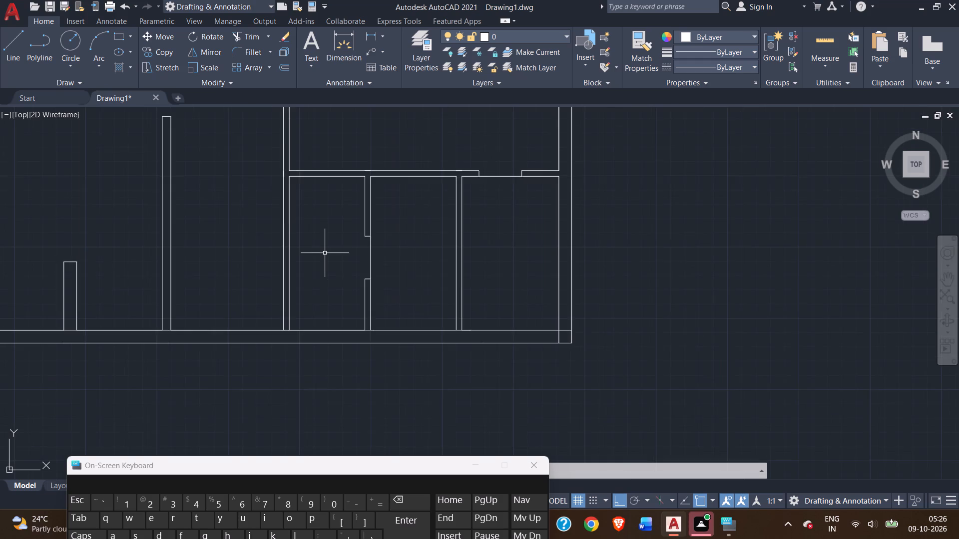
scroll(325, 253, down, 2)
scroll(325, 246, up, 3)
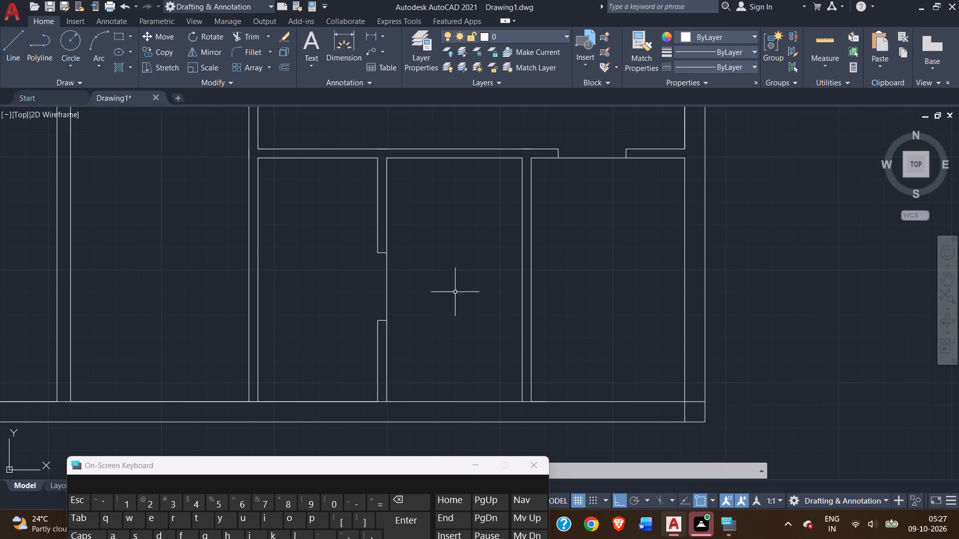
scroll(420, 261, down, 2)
Draw a line 2' up from the large room's lower-left inside corner and across the left wall to its outer face as the lower jamb.
middle_drag(426, 249, 437, 324)
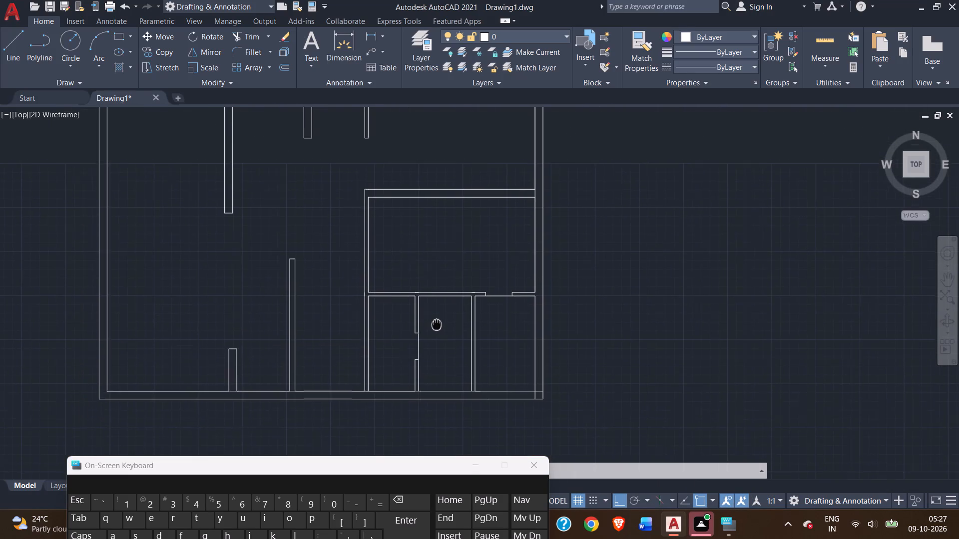
middle_drag(437, 324, 437, 325)
scroll(378, 227, up, 1)
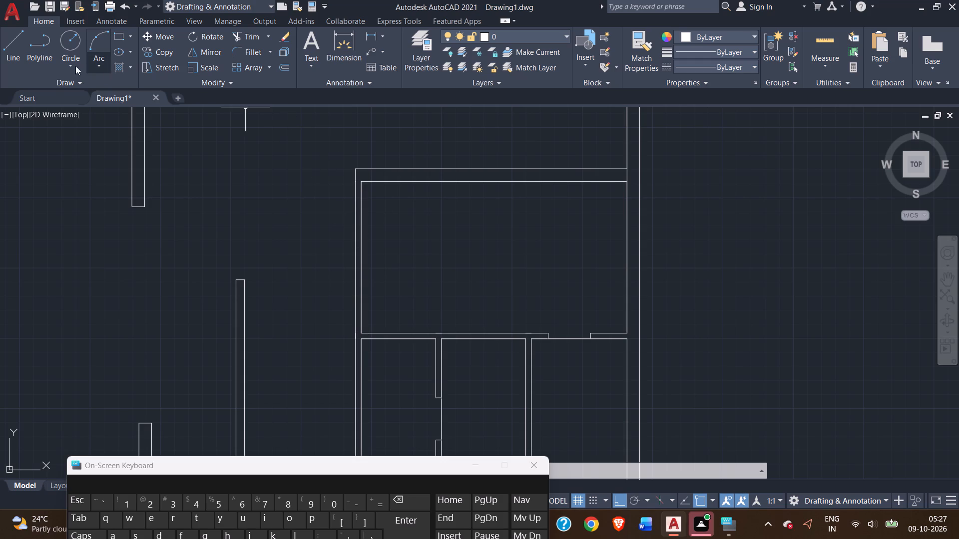
click(6, 46)
scroll(345, 329, up, 3)
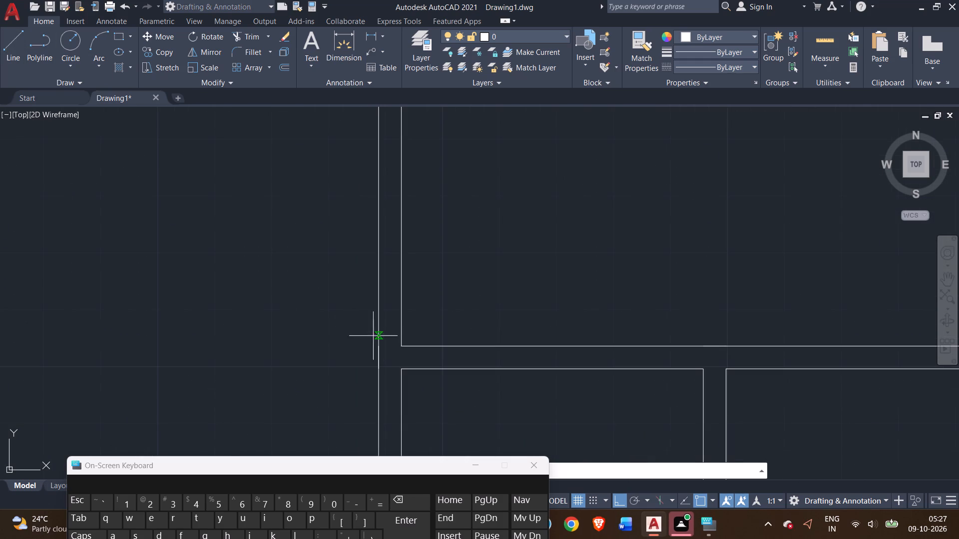
double_click(400, 345)
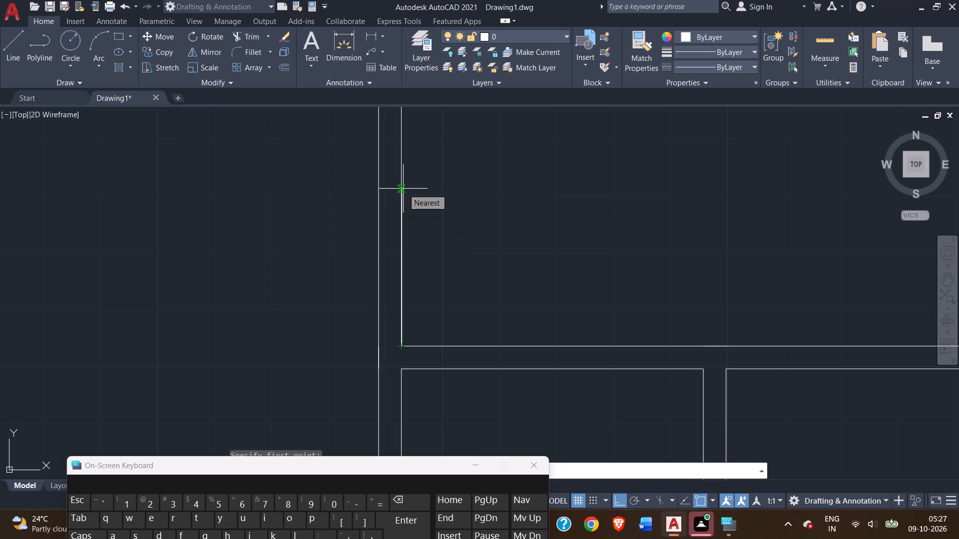
text(2')
key(Return)
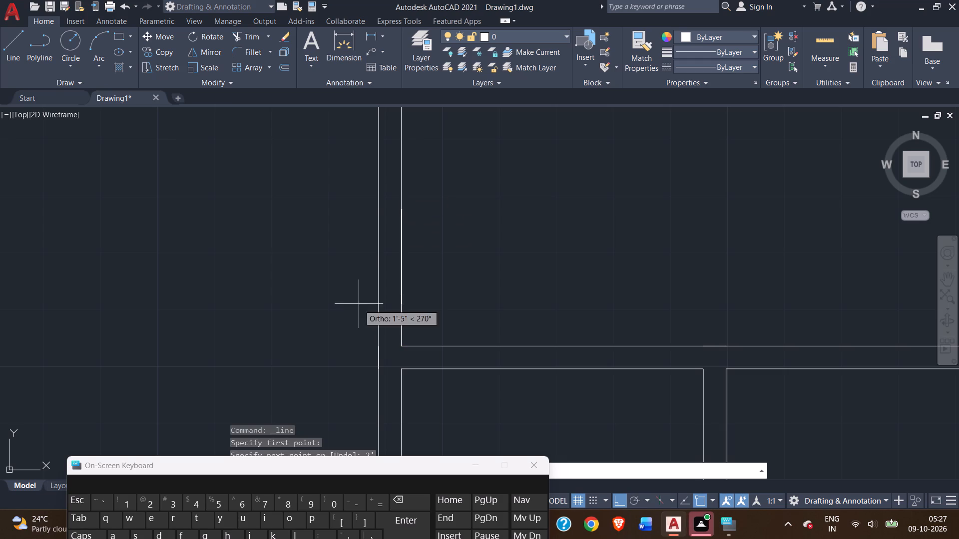
click(380, 210)
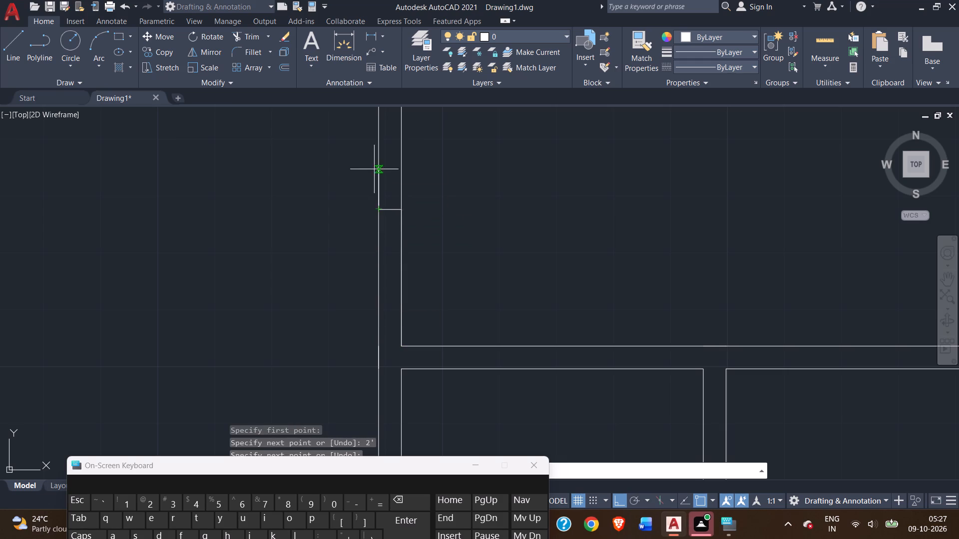
Continue the line 5' up the wall's outer face and across to the inner face as the upper jamb, and finish it.
scroll(370, 159, down, 3)
middle_drag(370, 155, 396, 284)
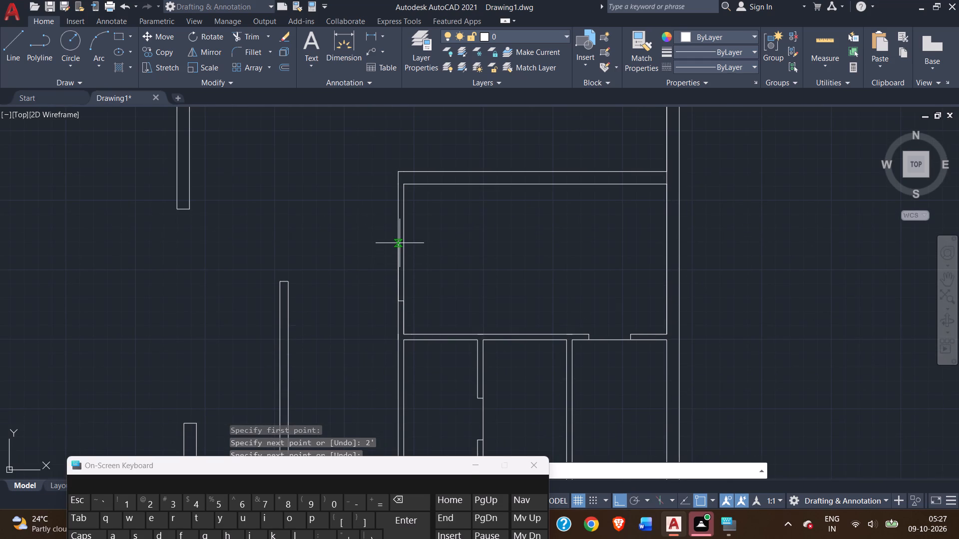
text(5')
key(Return)
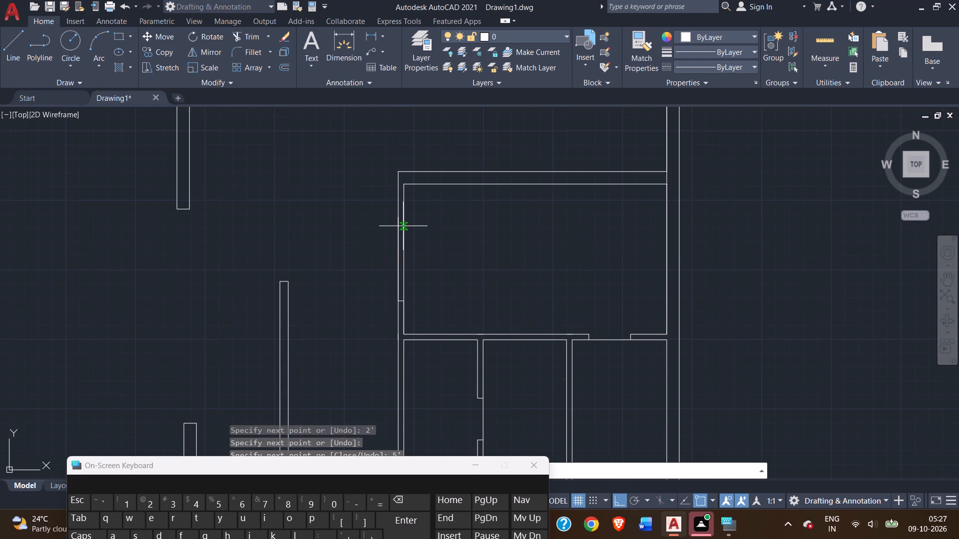
scroll(403, 226, up, 3)
click(396, 189)
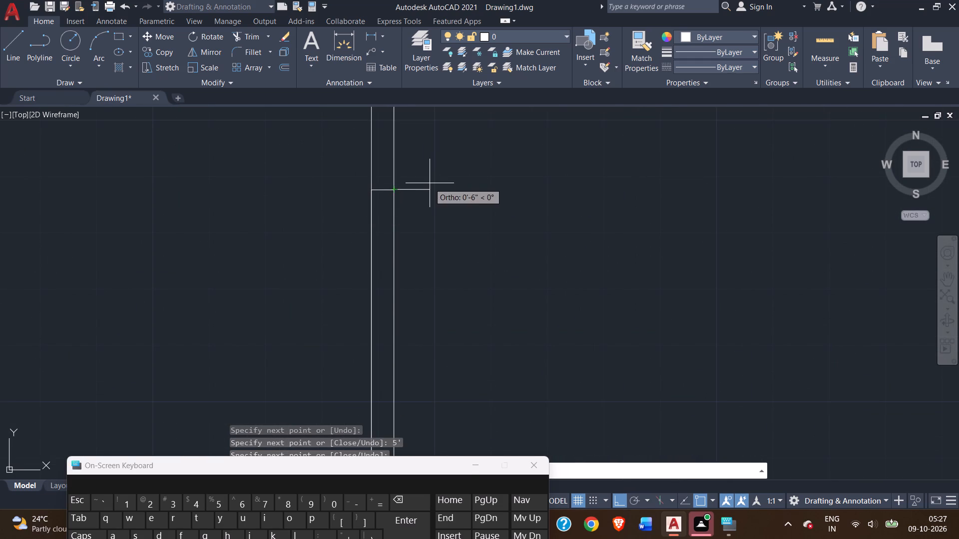
right_click(430, 183)
click(457, 189)
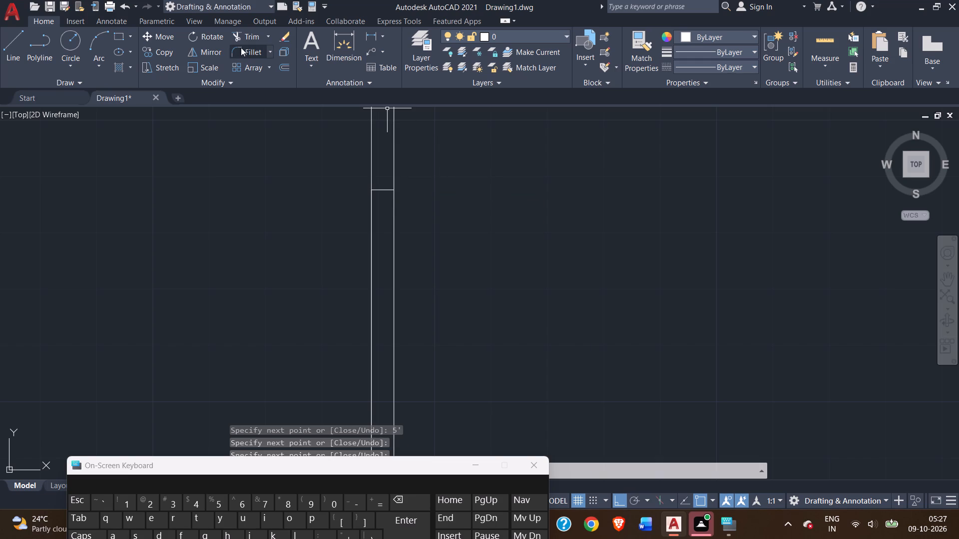
Trim the overlapping outer-face lines of the large room's left wall between the two new jambs.
click(245, 36)
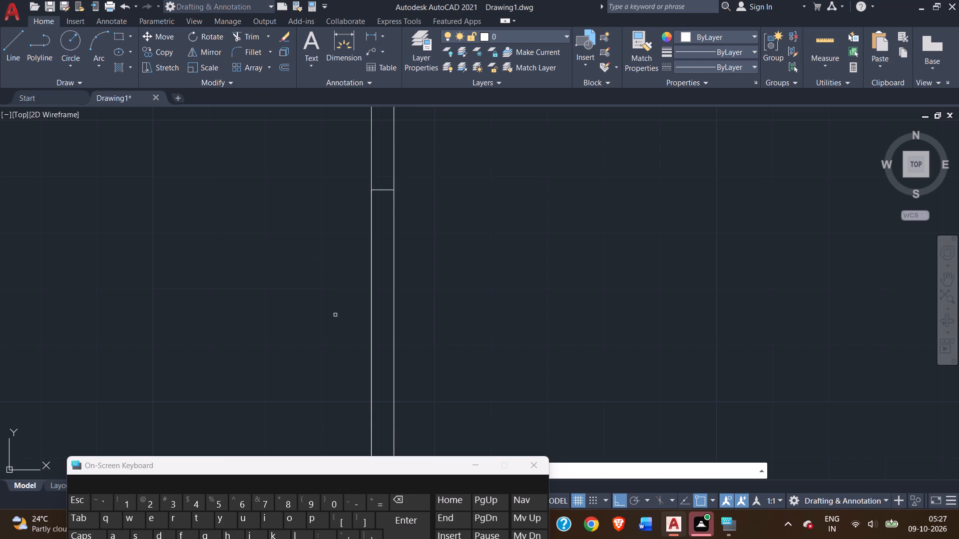
scroll(395, 290, down, 2)
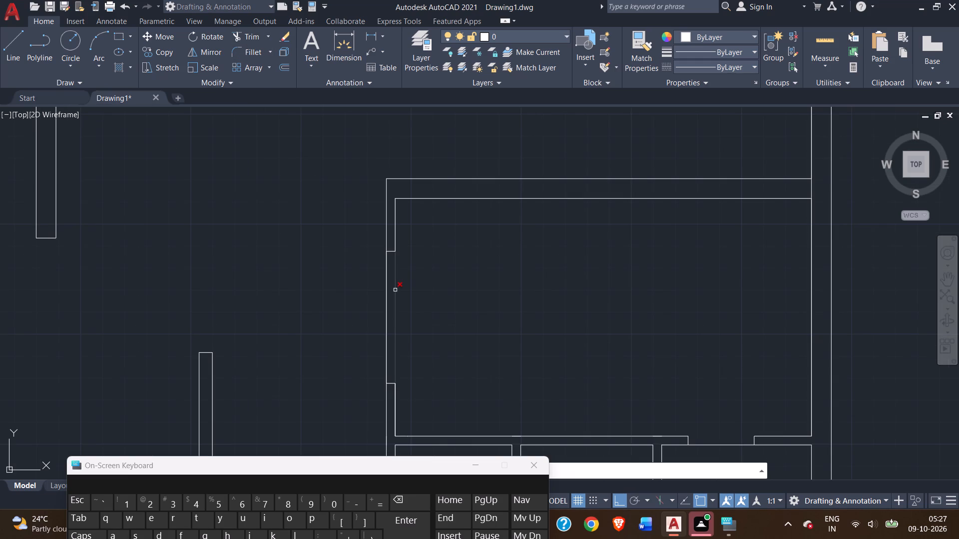
click(386, 290)
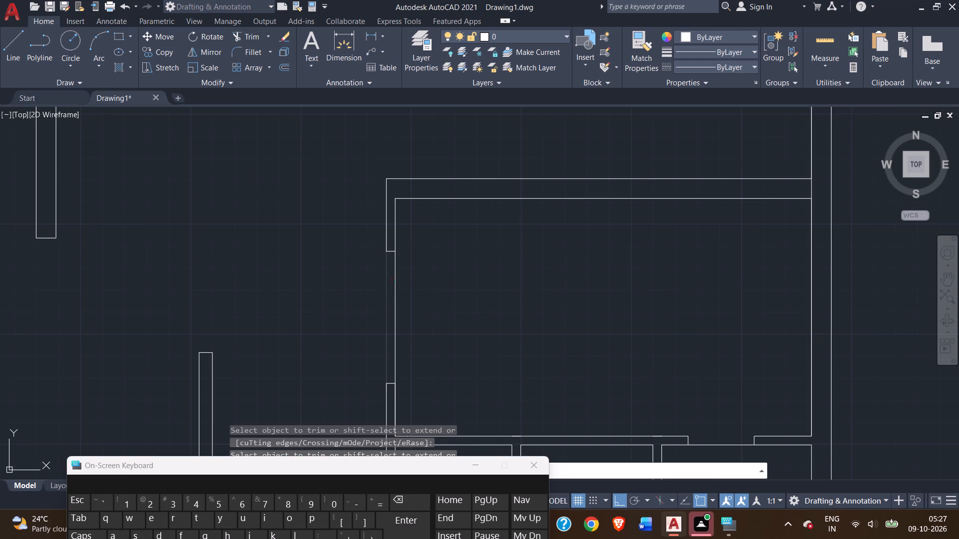
double_click(386, 285)
scroll(364, 291, down, 2)
middle_drag(360, 286, 340, 242)
right_click(341, 236)
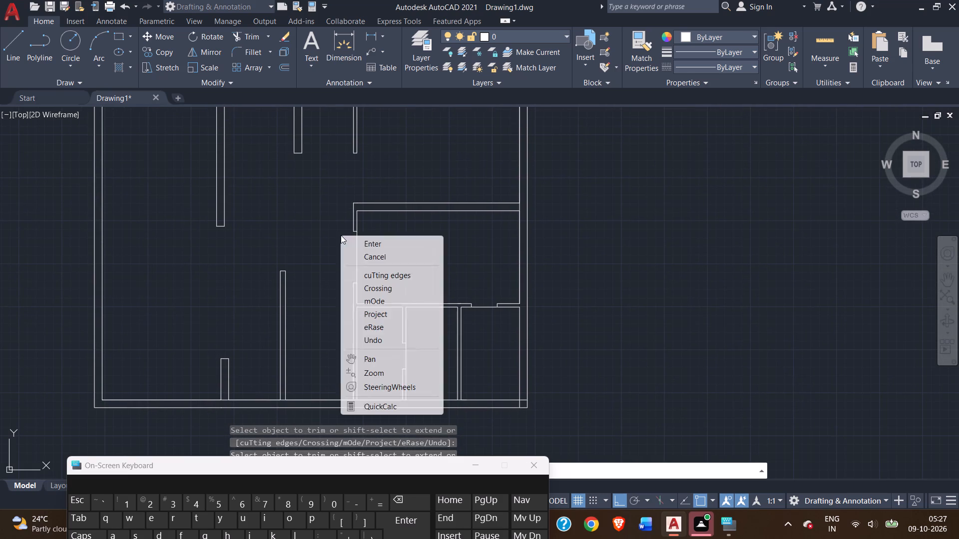
click(354, 244)
Delete the overlapping 2' line on the wall's inner face between the lower jamb and the room's lower-left corner.
scroll(367, 306, up, 2)
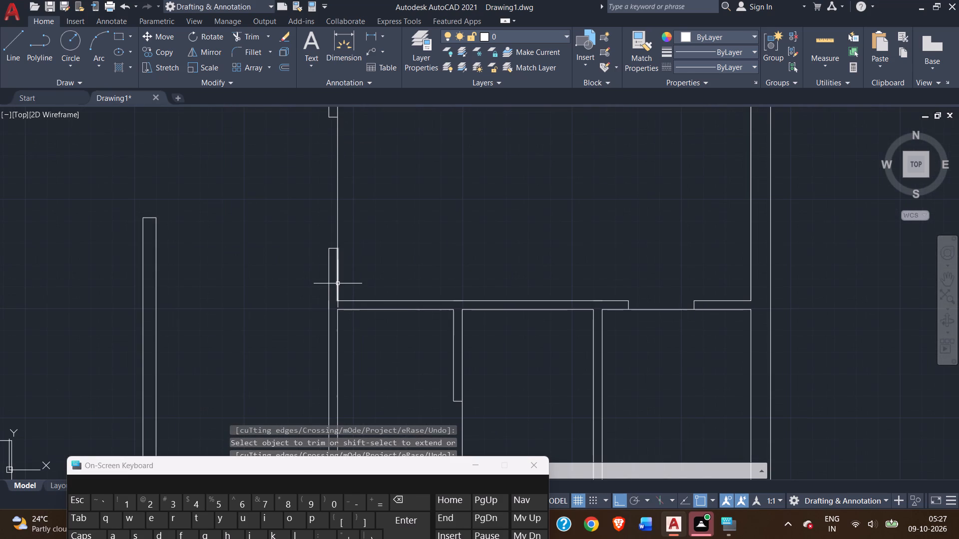
click(337, 281)
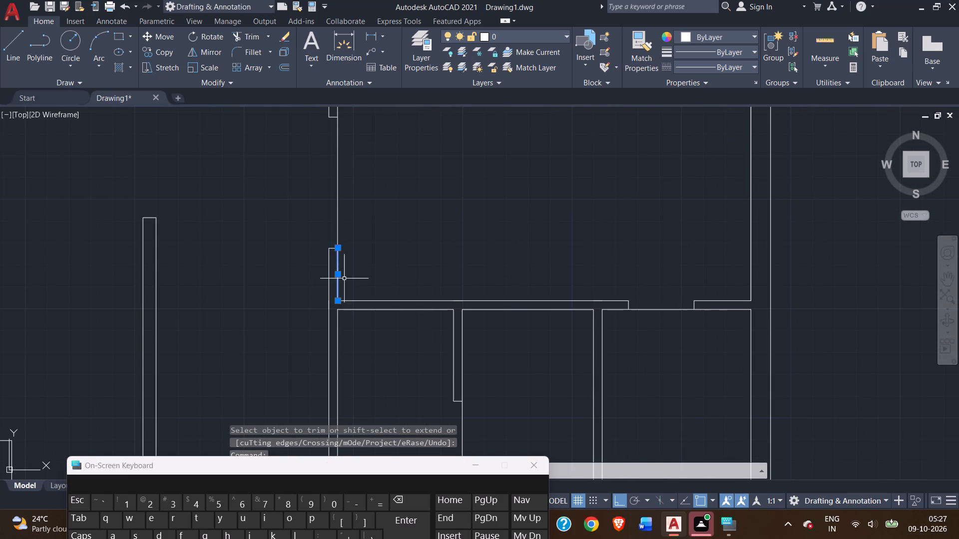
key(Delete)
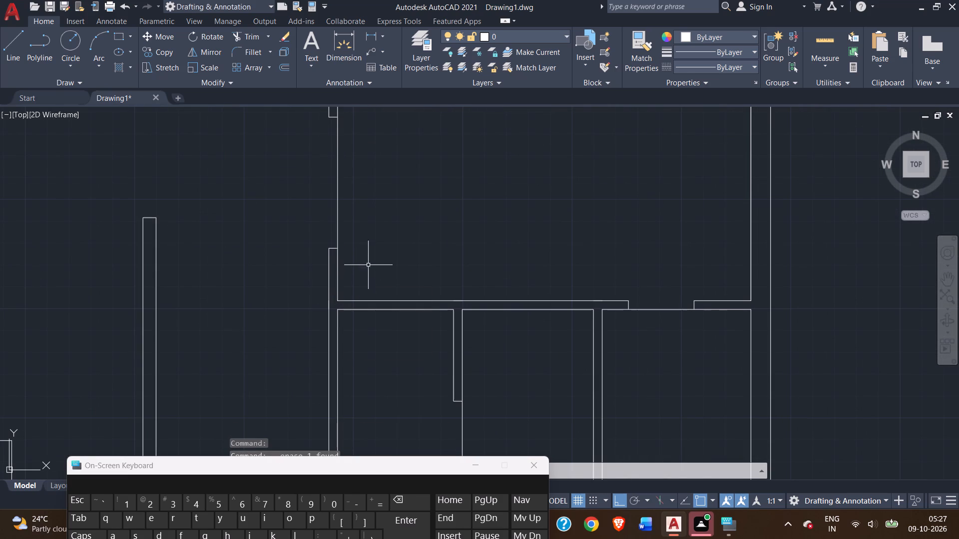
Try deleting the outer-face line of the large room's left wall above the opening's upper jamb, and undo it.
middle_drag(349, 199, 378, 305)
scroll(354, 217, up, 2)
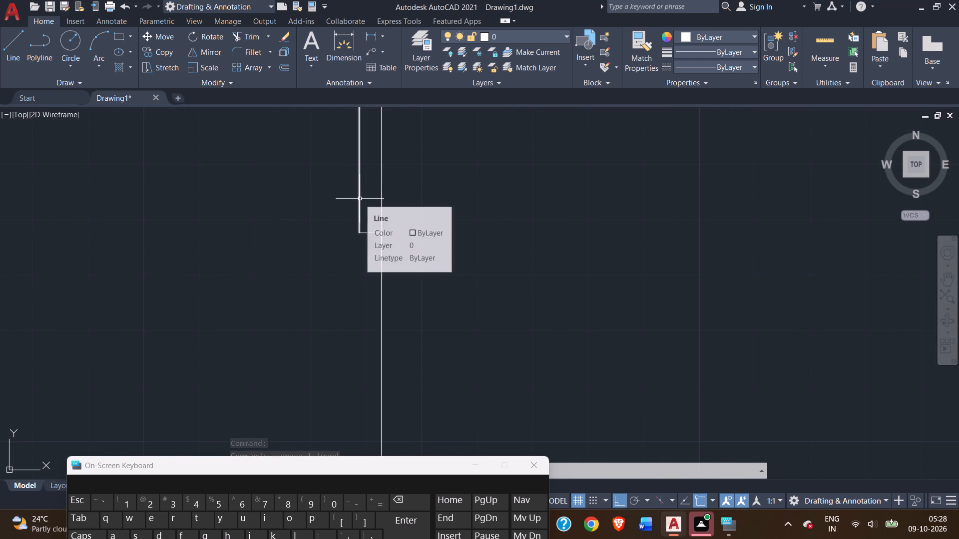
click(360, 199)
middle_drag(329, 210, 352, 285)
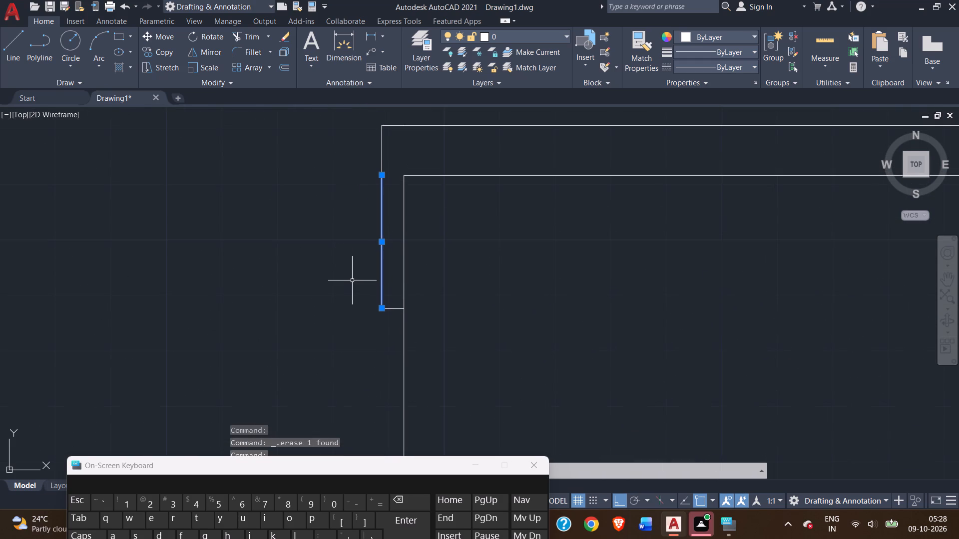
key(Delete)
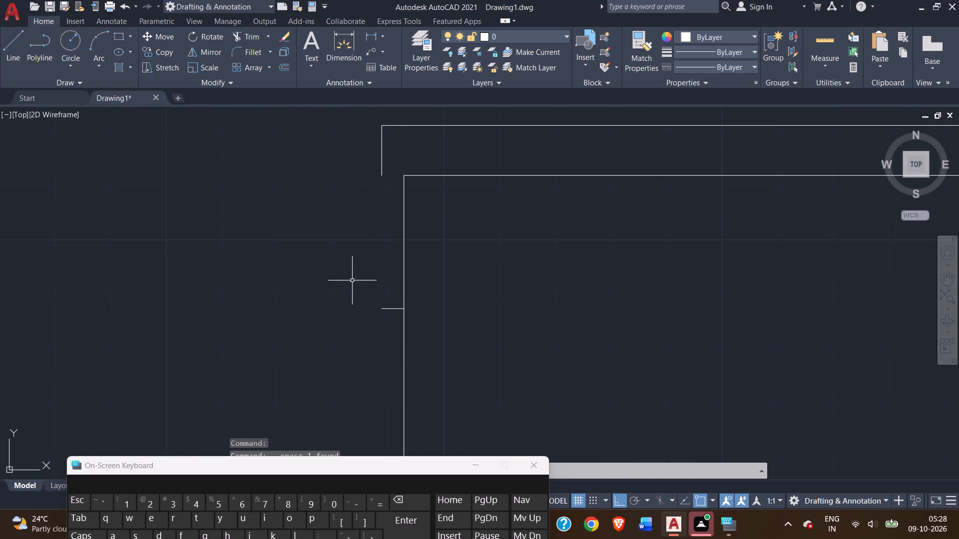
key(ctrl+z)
Examine the large room, the small rooms below it and the neighbouring partition walls.
scroll(353, 275, down, 2)
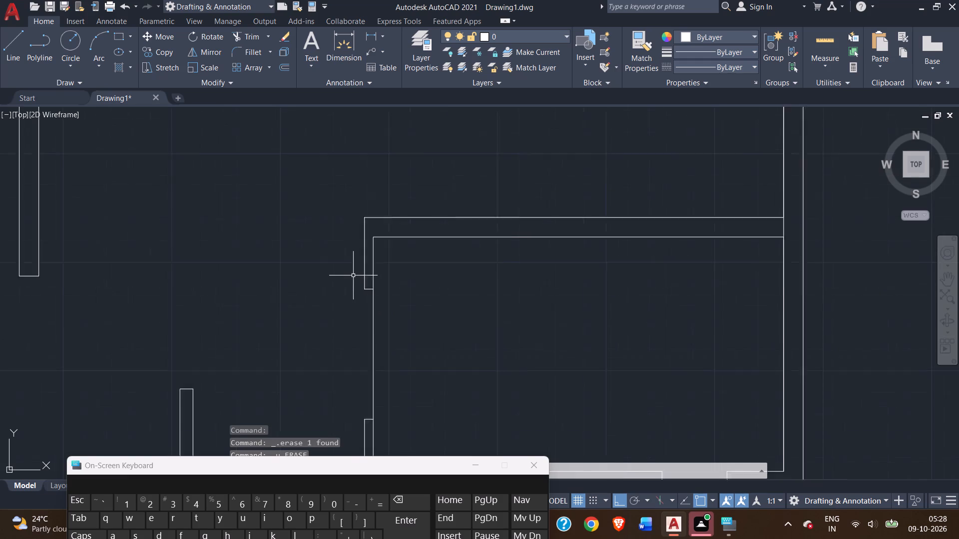
scroll(353, 275, down, 1)
middle_drag(453, 323, 447, 202)
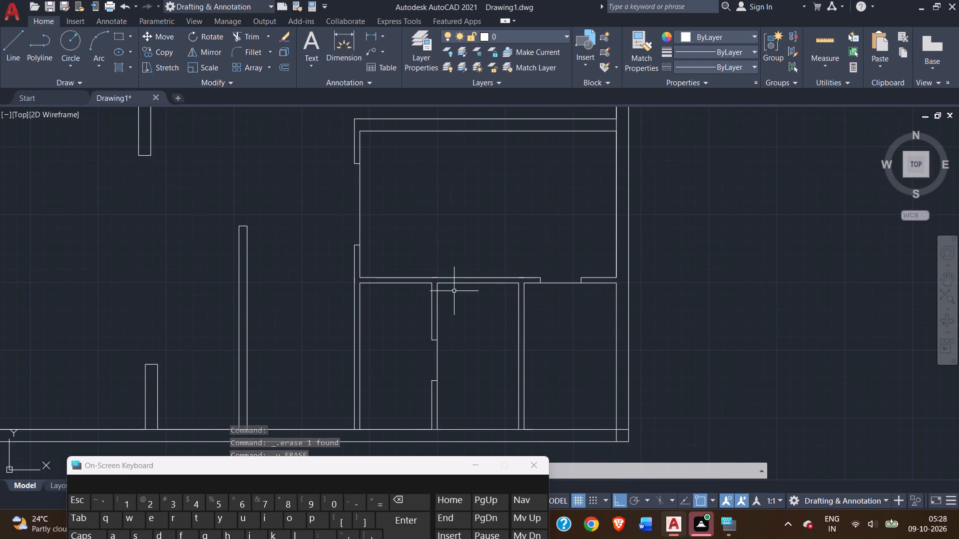
scroll(467, 299, up, 3)
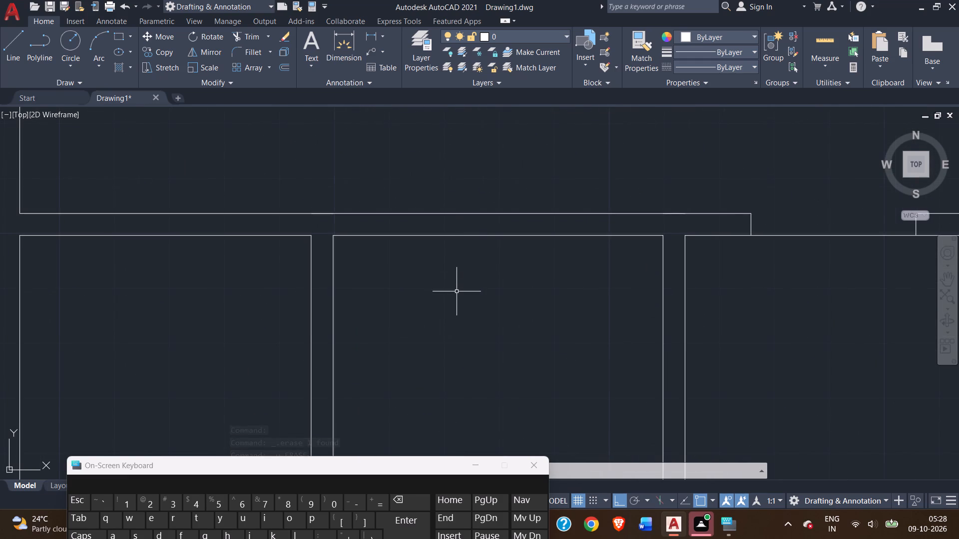
scroll(457, 291, down, 3)
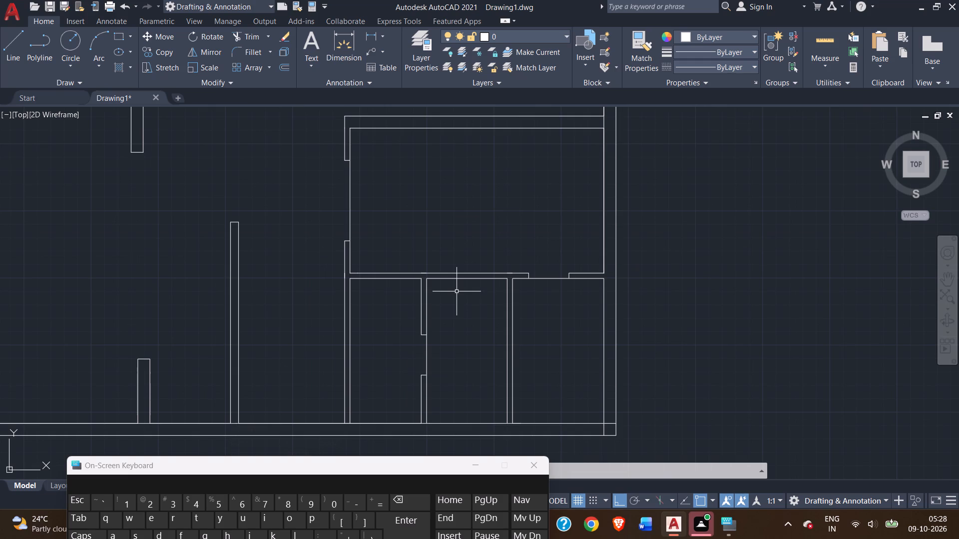
click(21, 47)
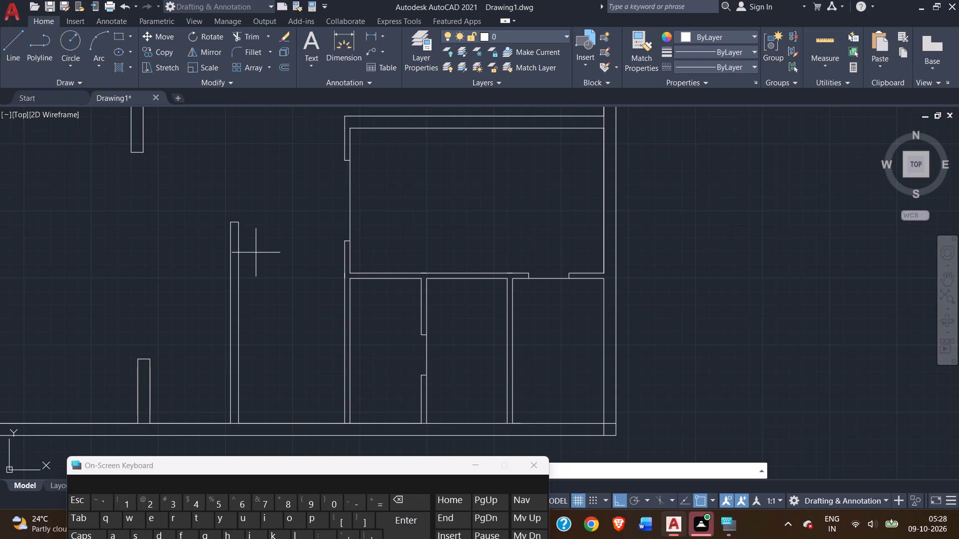
scroll(176, 247, down, 2)
middle_drag(171, 247, 232, 236)
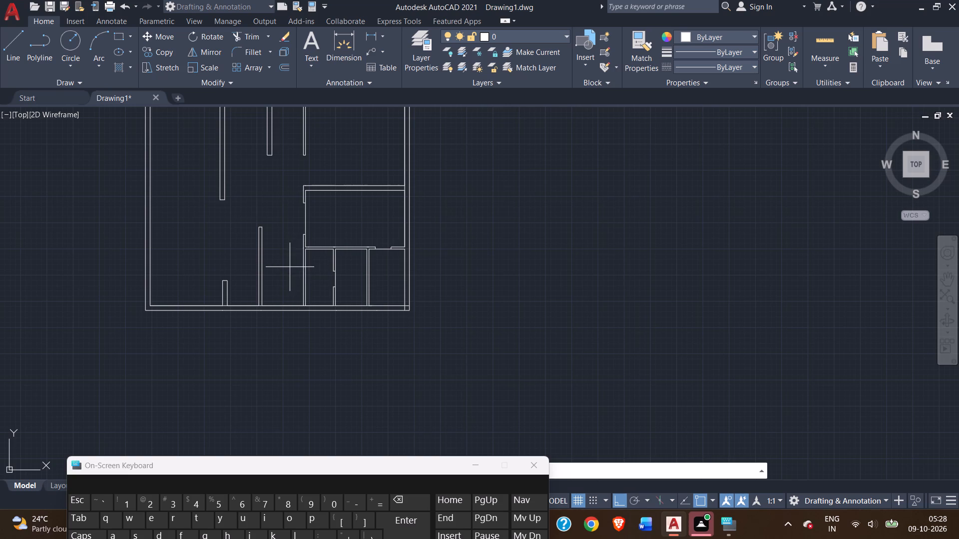
scroll(289, 267, up, 2)
scroll(285, 265, down, 1)
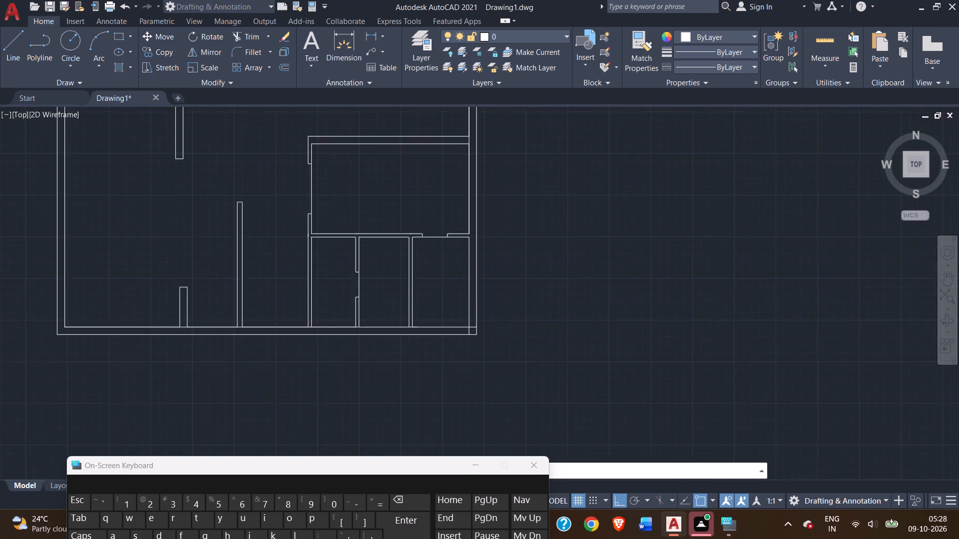
scroll(285, 265, down, 1)
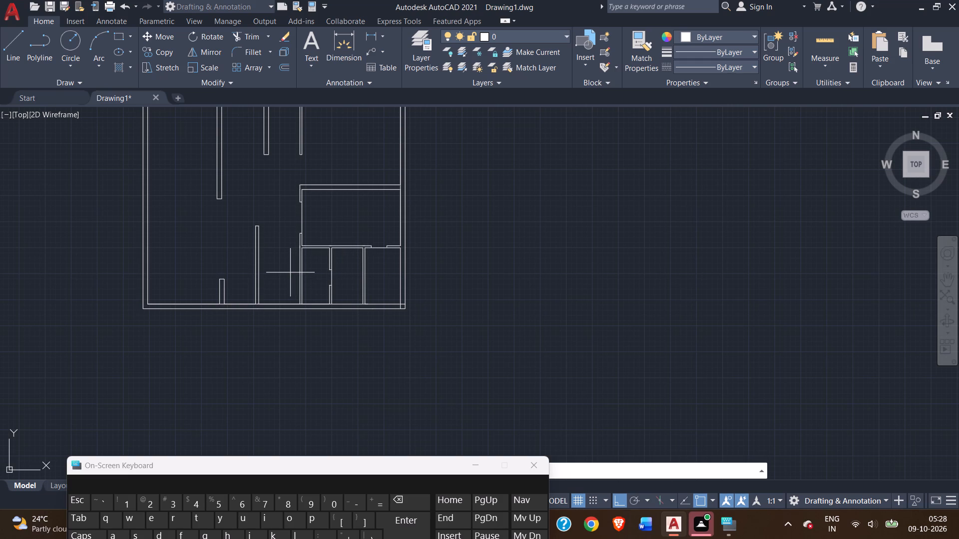
scroll(286, 271, up, 1)
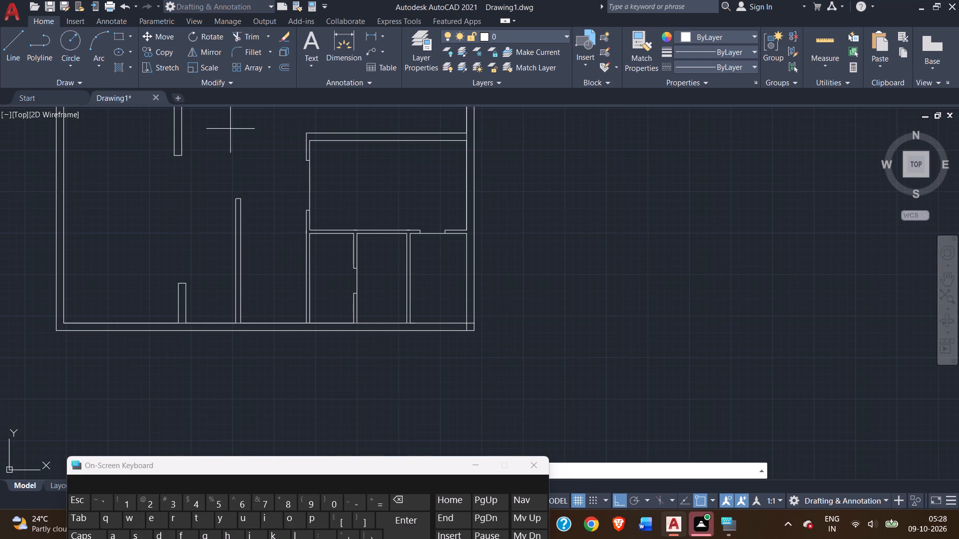
Trim away both faces of the leftmost small room's left wall, from the large room's bottom wall to the exterior wall.
click(244, 33)
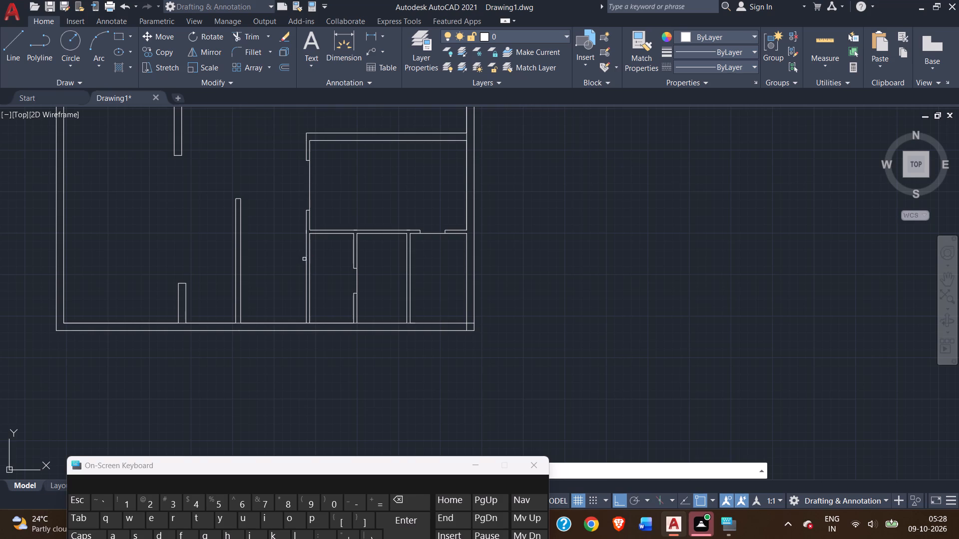
double_click(306, 257)
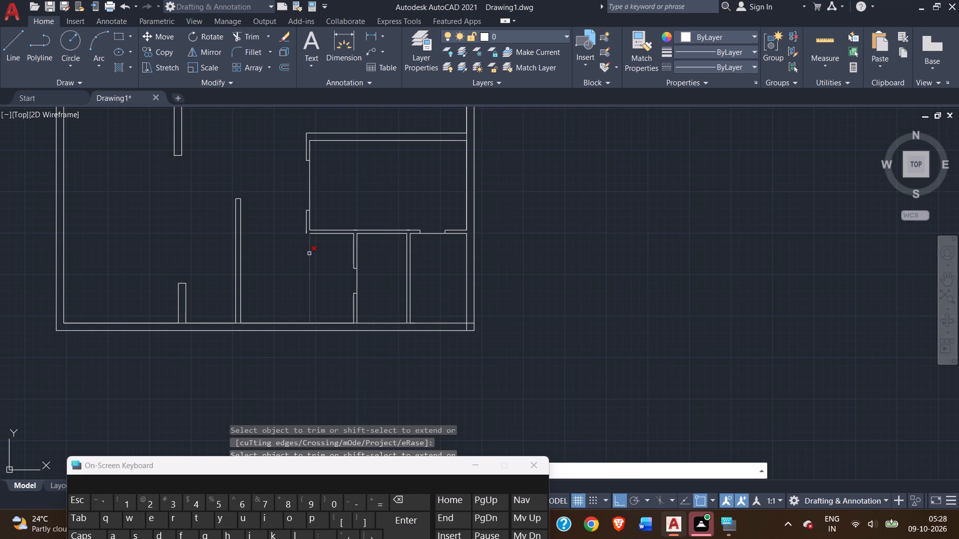
click(309, 254)
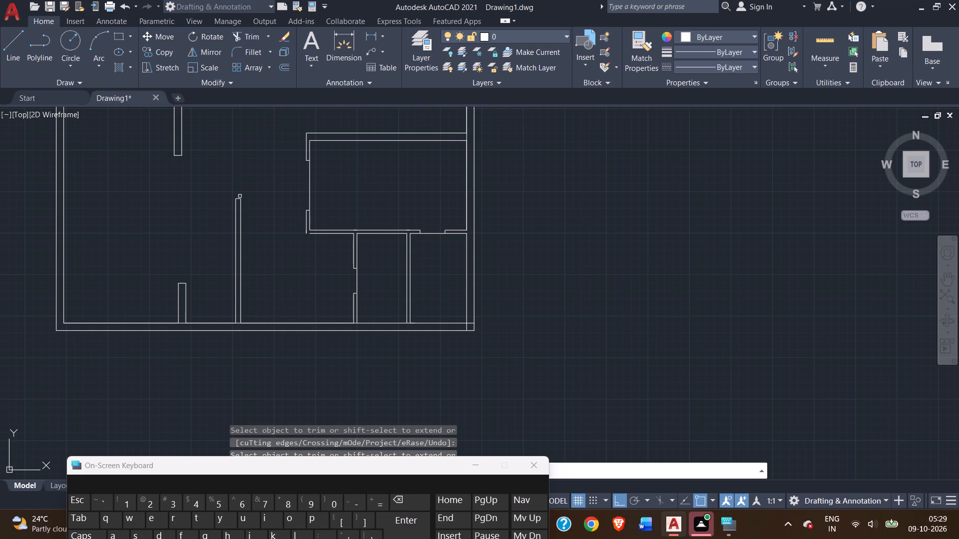
Draw a short line joining the left wall's outer face to the lower face of the bottom wall at the large room's lower-left corner.
click(4, 55)
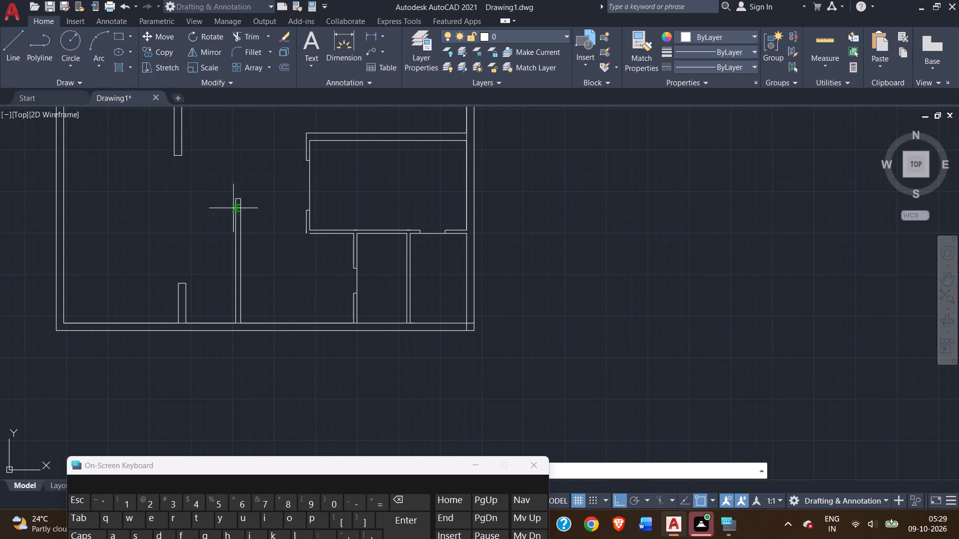
scroll(283, 236, up, 3)
click(368, 228)
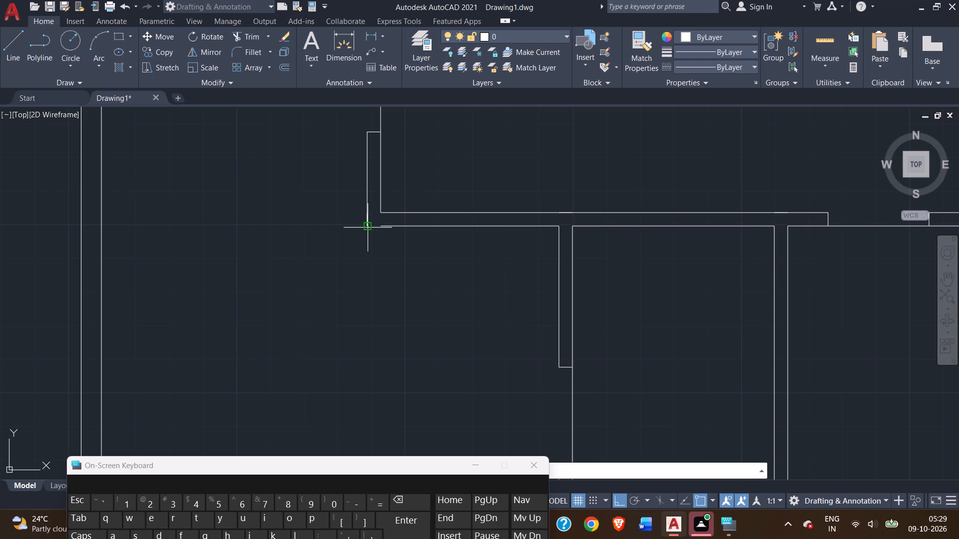
click(384, 227)
right_click(357, 247)
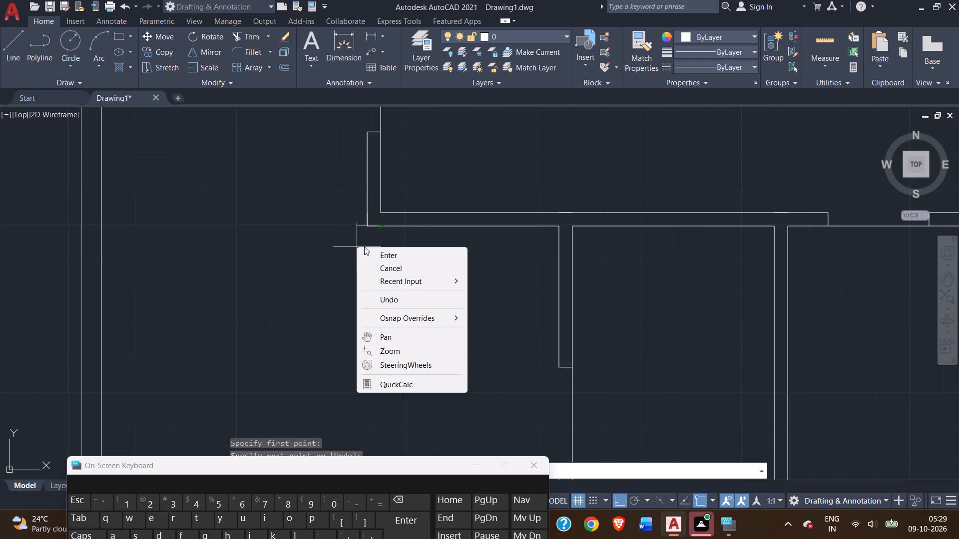
click(378, 252)
Examine the whole floor plan, from the upper partition walls down to the small rooms along the bottom wall.
scroll(319, 257, down, 4)
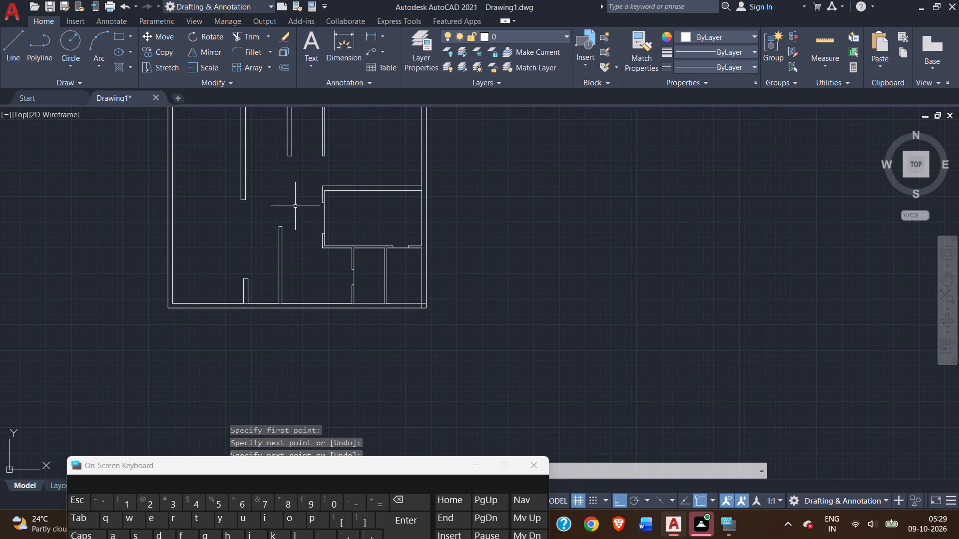
middle_drag(293, 200, 327, 274)
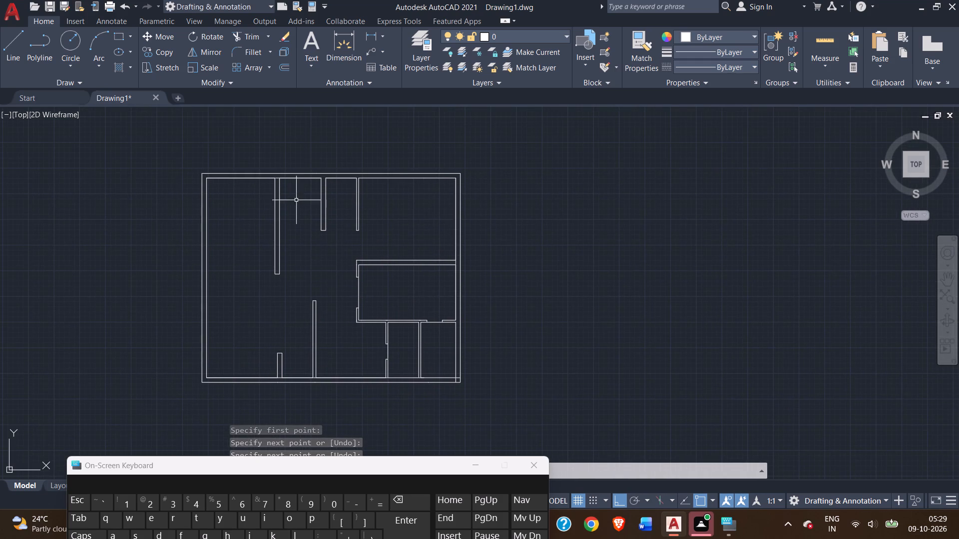
scroll(291, 195, up, 2)
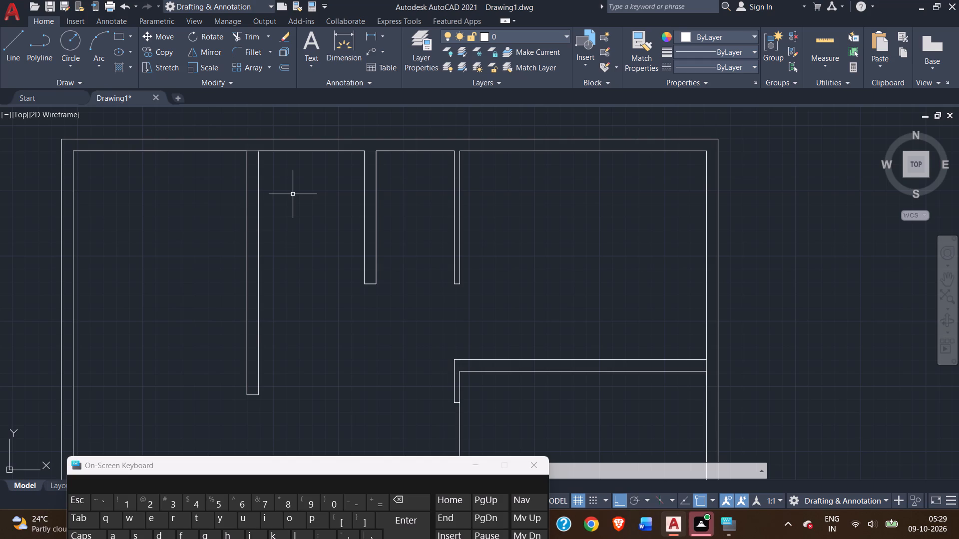
scroll(301, 196, down, 2)
middle_drag(310, 222, 310, 221)
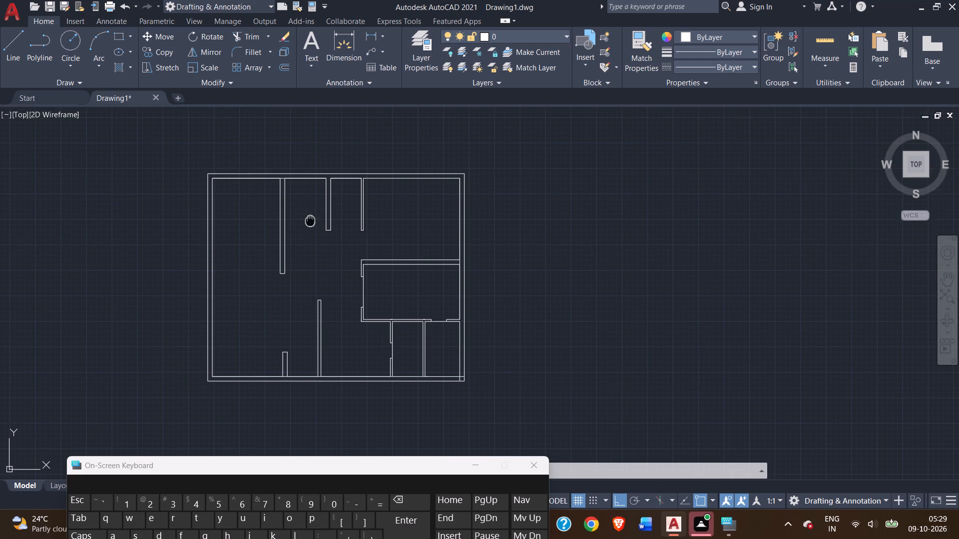
middle_drag(310, 221, 305, 134)
middle_drag(339, 278, 337, 251)
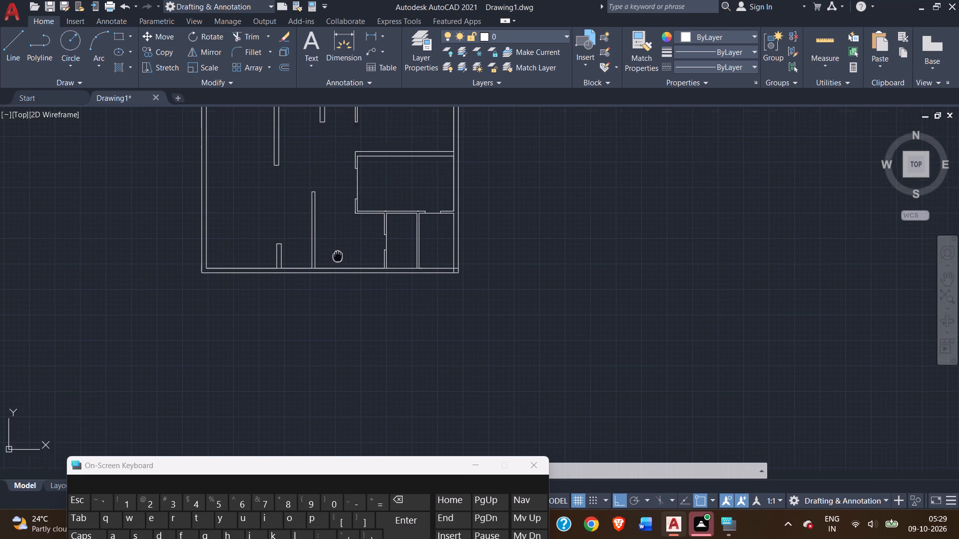
middle_drag(337, 251, 335, 235)
scroll(354, 228, up, 1)
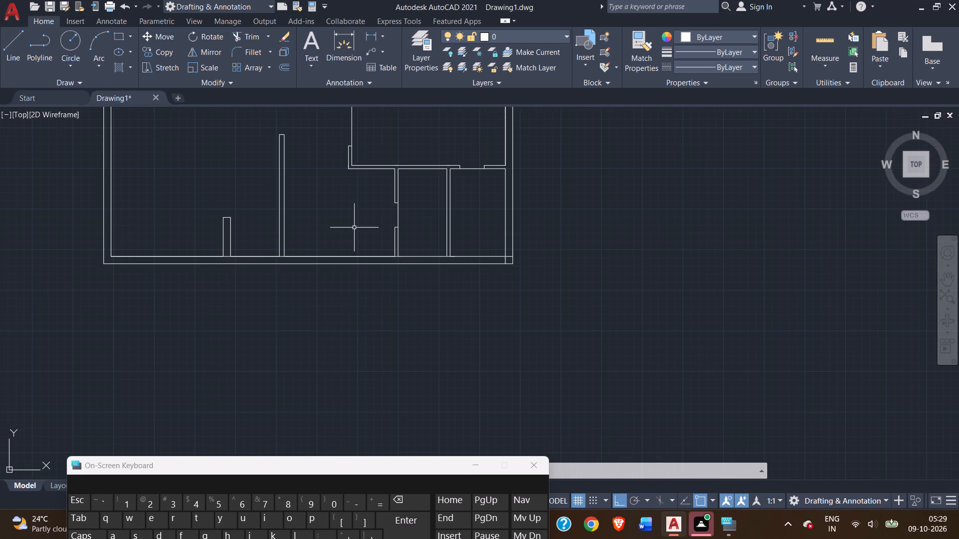
middle_drag(336, 212, 355, 263)
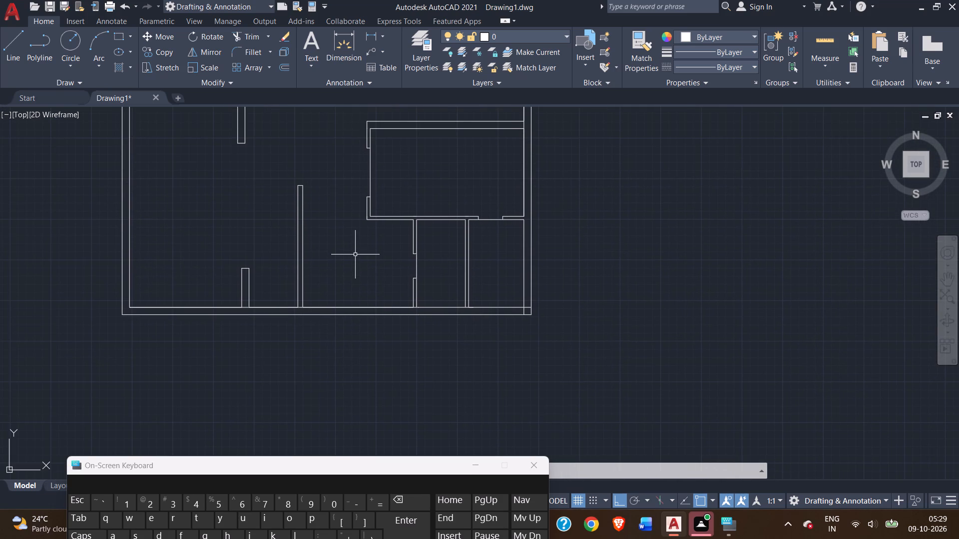
Dimension the large room's inside width between its upper inner corners, placing the dimension just below the top wall.
click(340, 56)
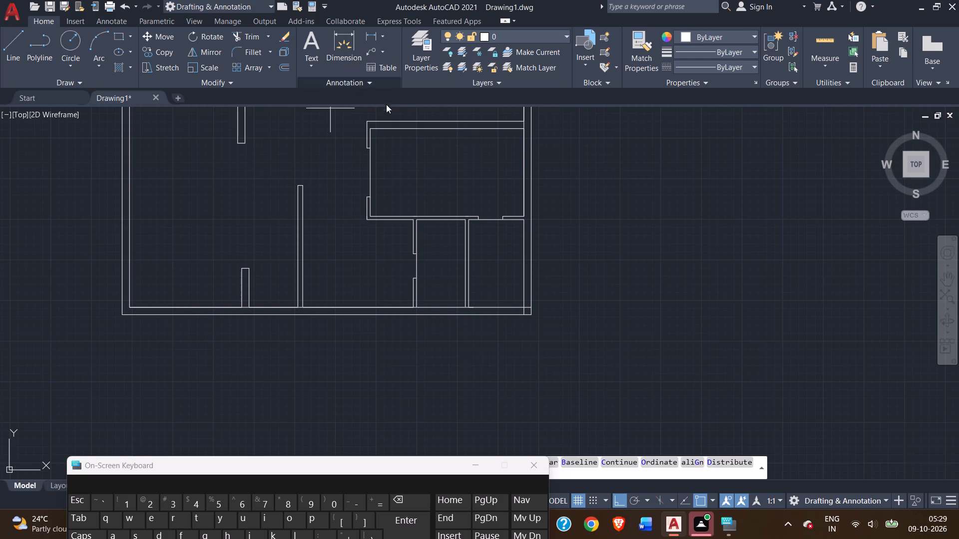
click(372, 130)
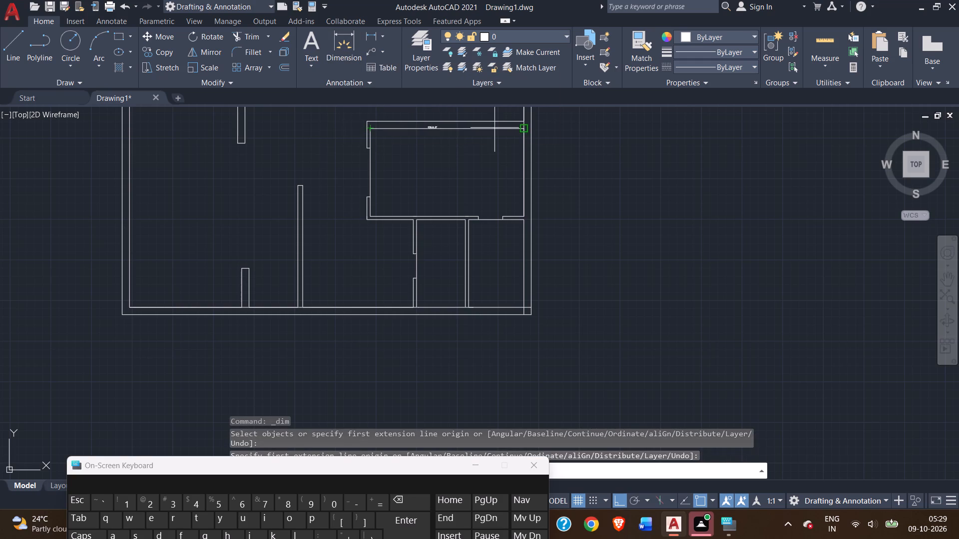
click(524, 129)
click(496, 159)
Examine the large room's width dimension and compare it with the rest of the floor plan.
scroll(461, 162, up, 2)
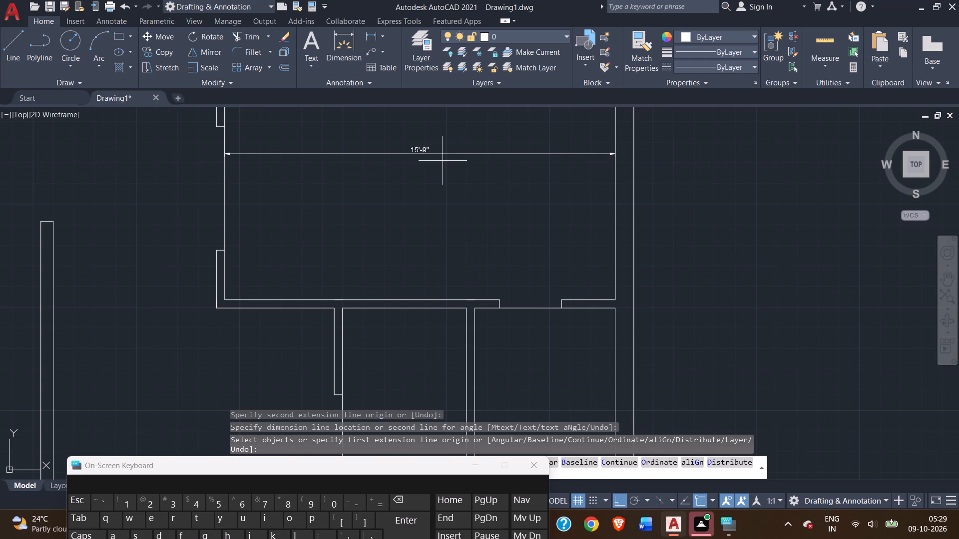
scroll(443, 161, down, 1)
scroll(381, 171, down, 1)
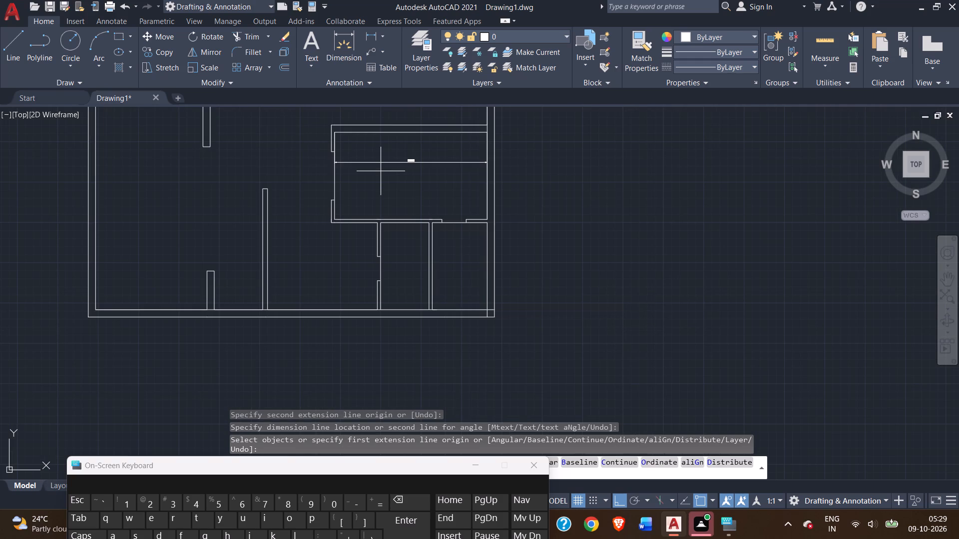
middle_drag(381, 171, 428, 269)
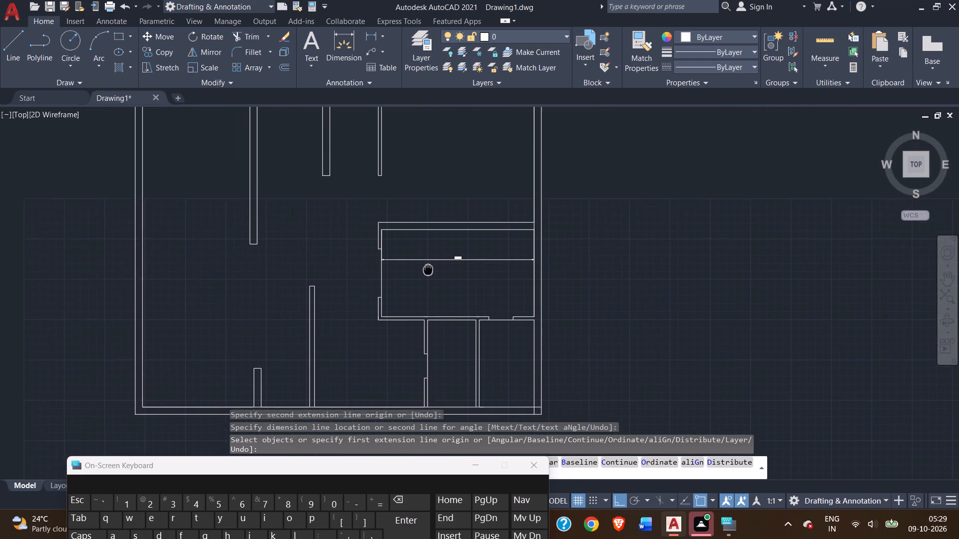
middle_drag(428, 269, 437, 296)
middle_drag(282, 154, 307, 188)
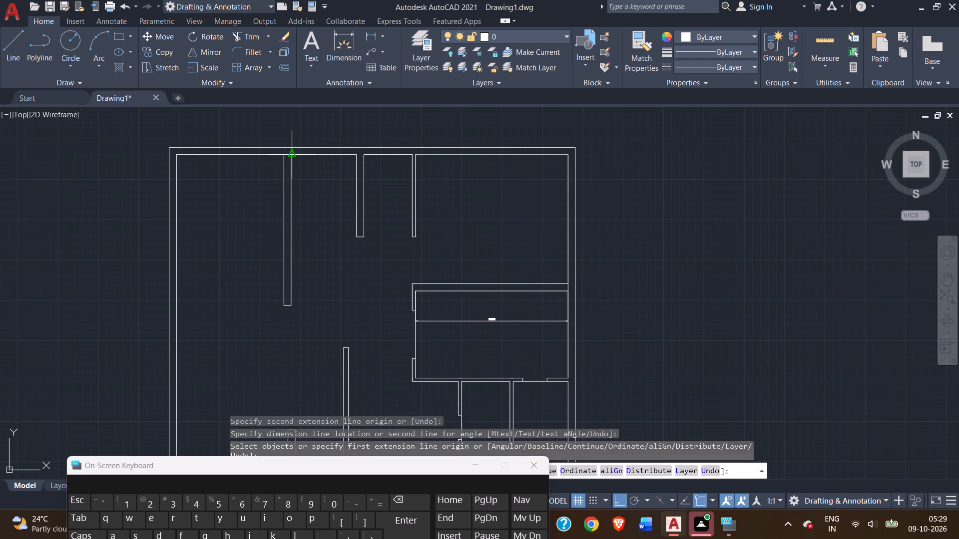
scroll(495, 302, up, 3)
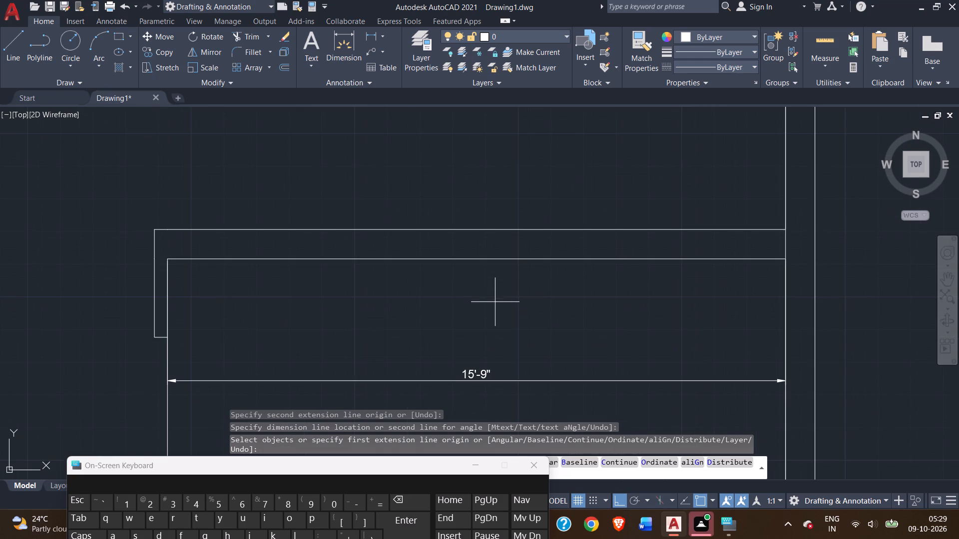
middle_drag(493, 303, 454, 170)
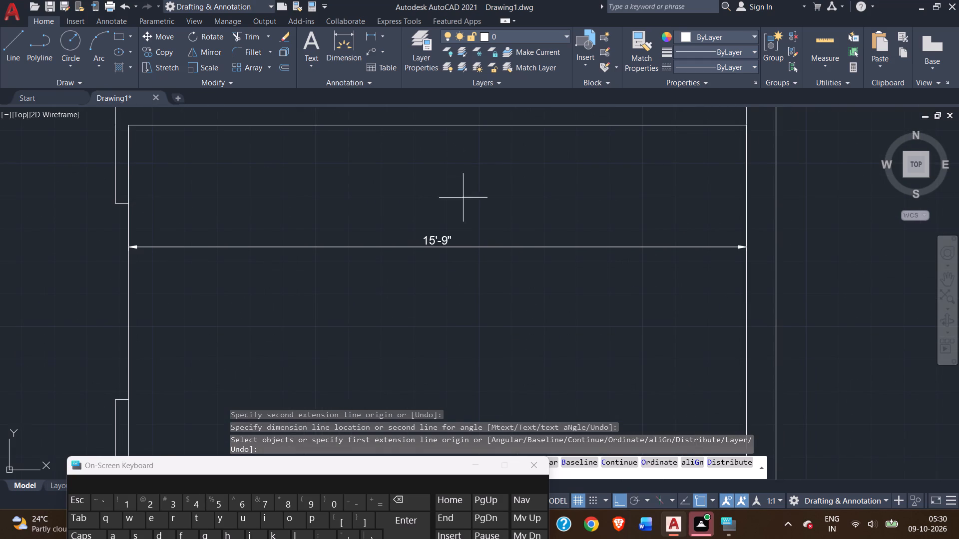
scroll(463, 213, down, 4)
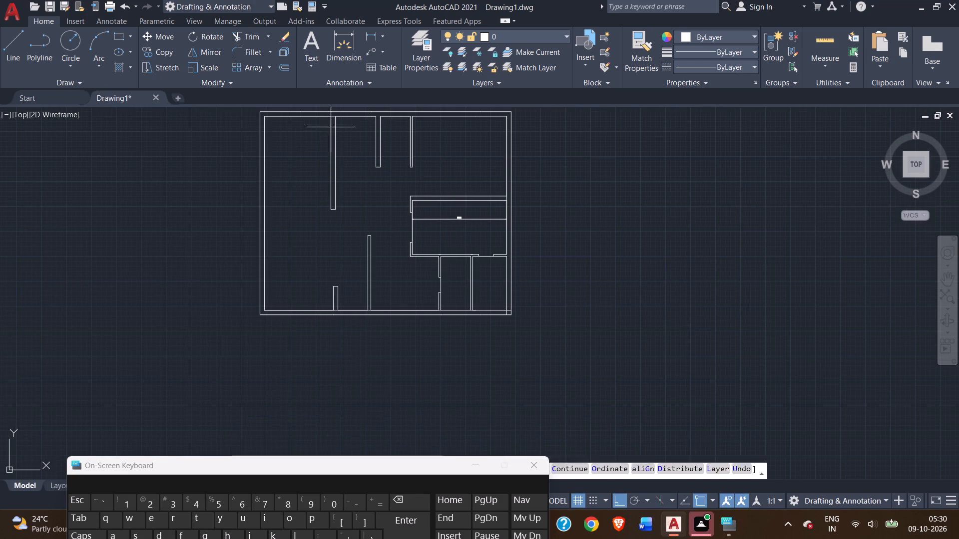
Draw a vertical line continuing the small rooms' left partition's inner face up to the inner face of the large room's top wall.
scroll(346, 123, up, 2)
scroll(373, 155, up, 1)
scroll(373, 156, down, 1)
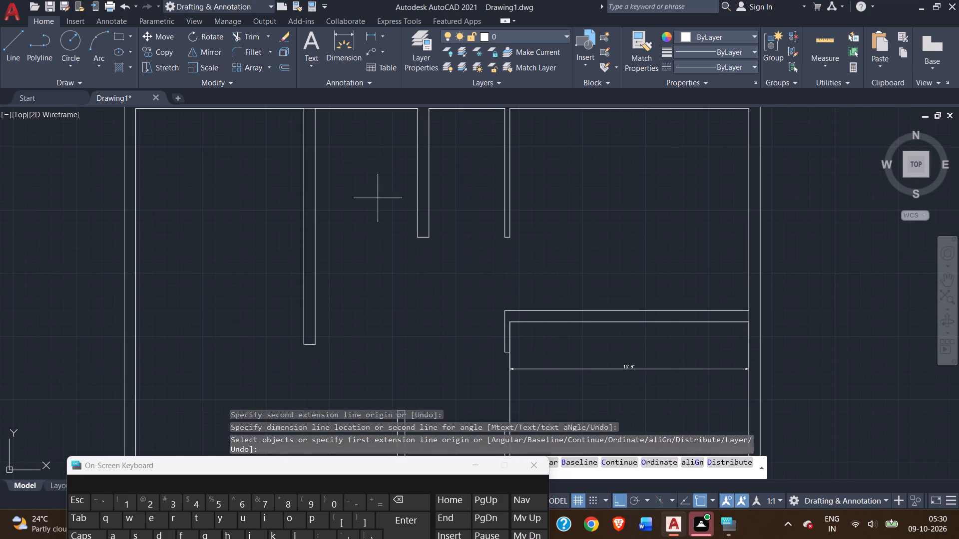
middle_drag(381, 227, 353, 100)
middle_drag(384, 213, 364, 85)
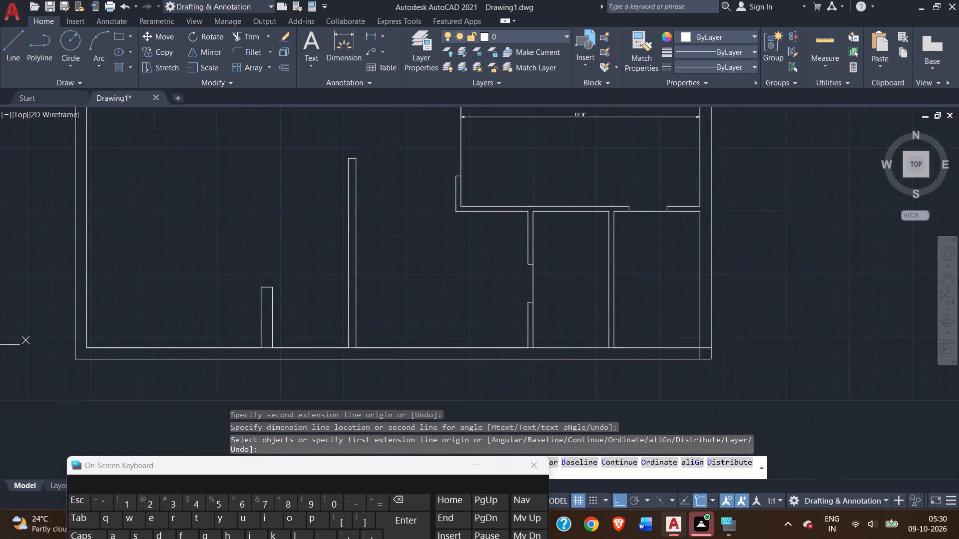
middle_drag(364, 85, 364, 77)
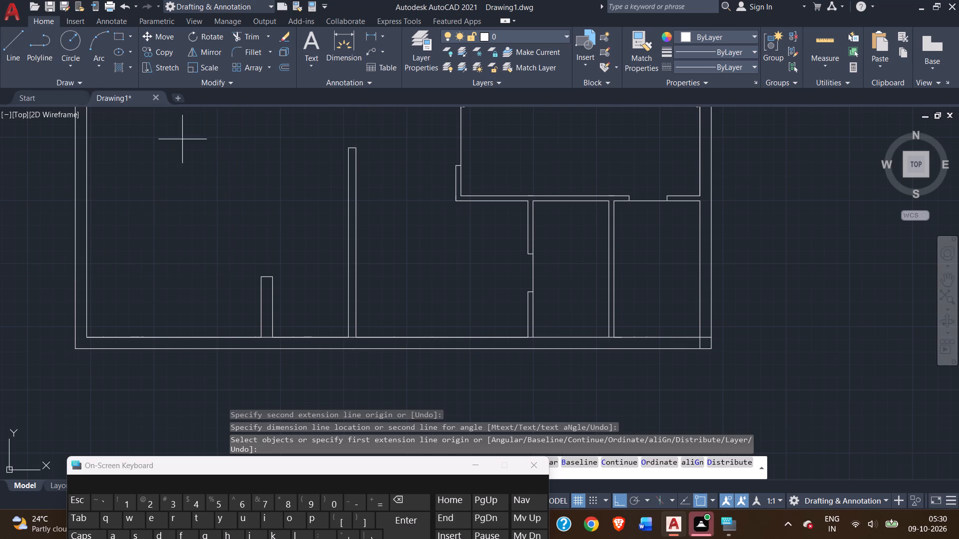
click(14, 46)
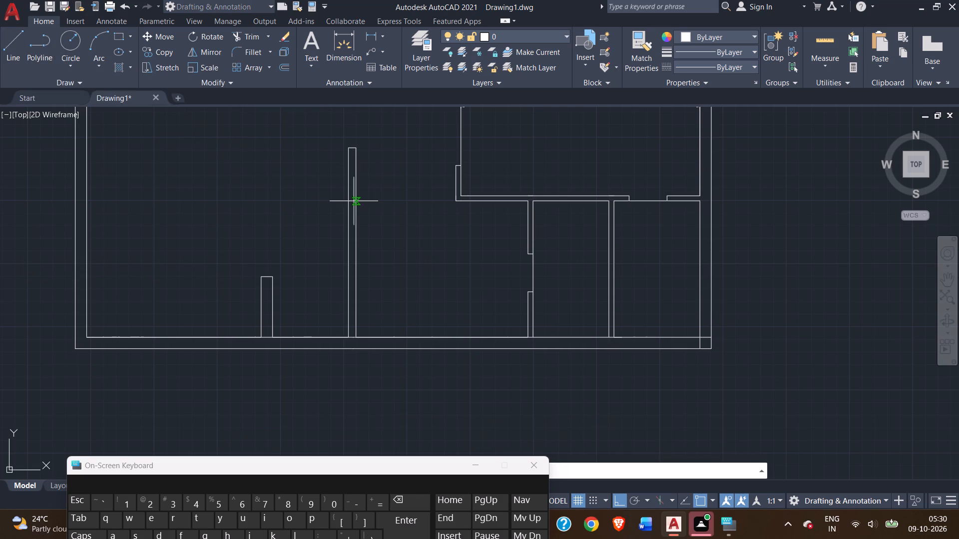
middle_drag(398, 207, 291, 236)
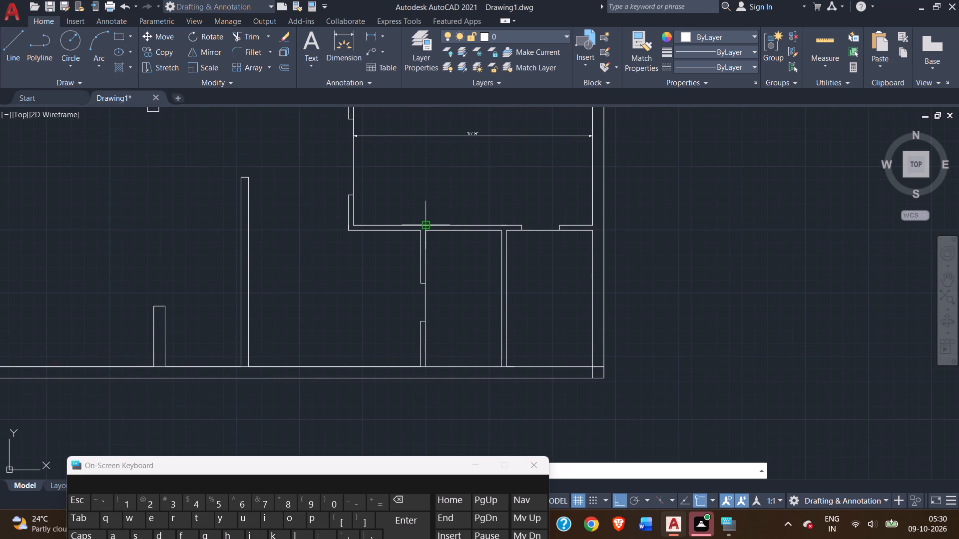
scroll(427, 224, up, 2)
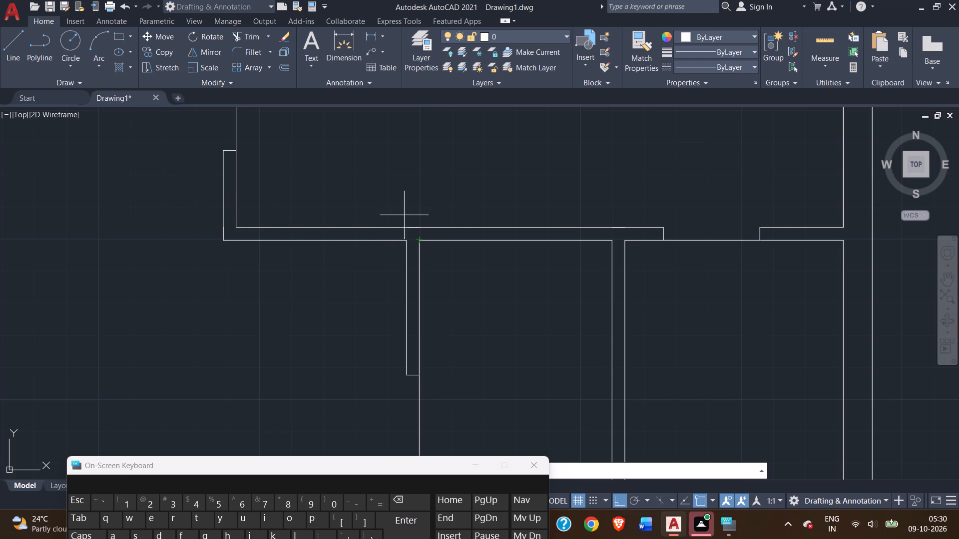
click(419, 240)
scroll(417, 189, down, 4)
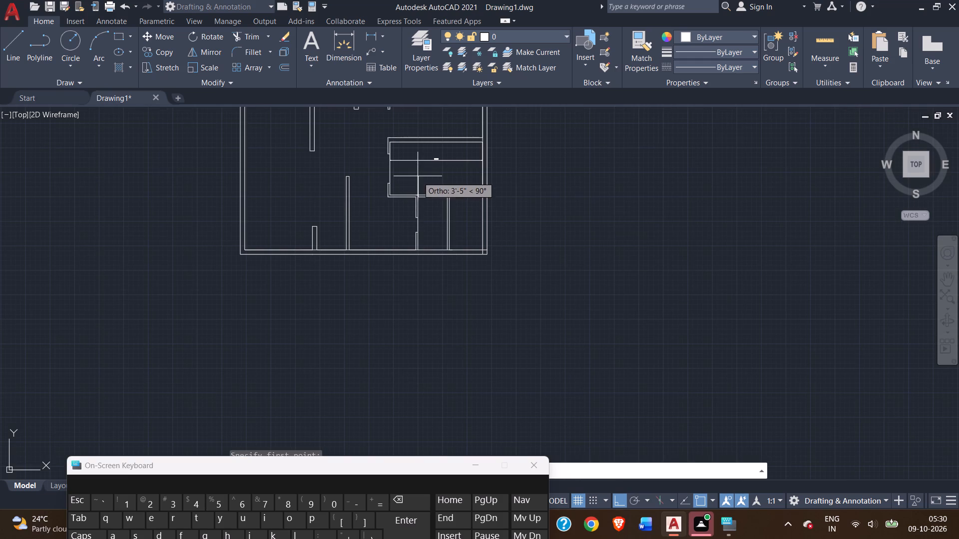
middle_drag(418, 176, 414, 249)
scroll(414, 215, up, 3)
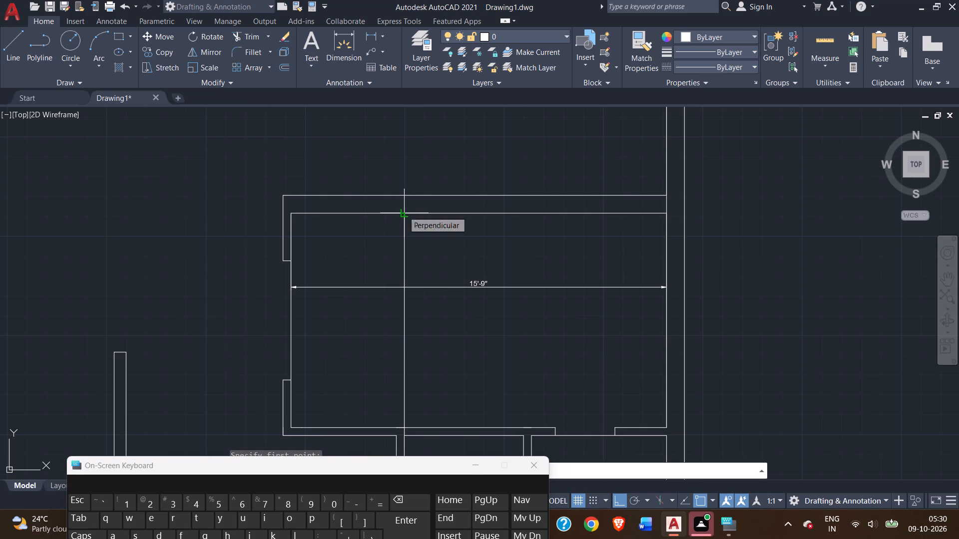
click(403, 211)
right_click(395, 221)
click(426, 229)
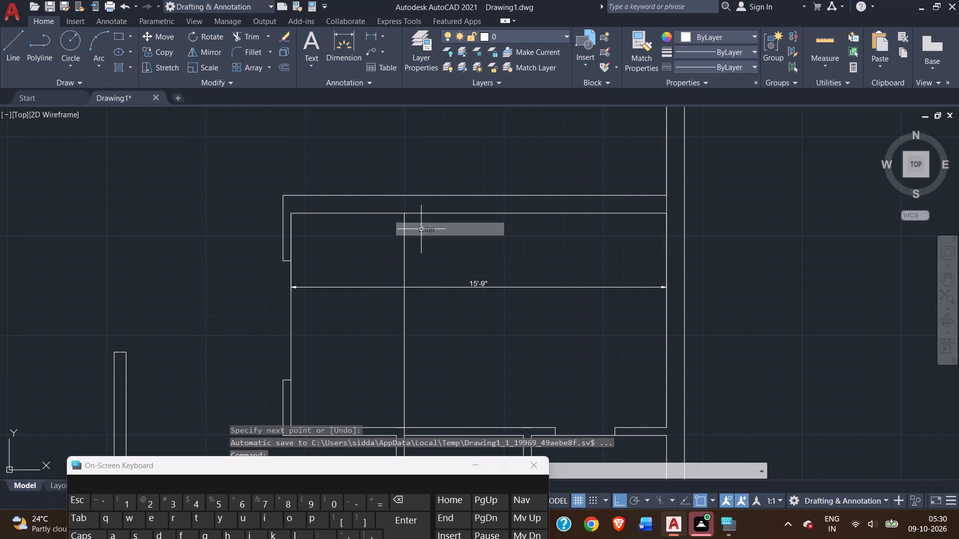
Draw a parallel line continuing that partition's outer face up through the large room to the top wall's outer face.
middle_drag(347, 253, 347, 155)
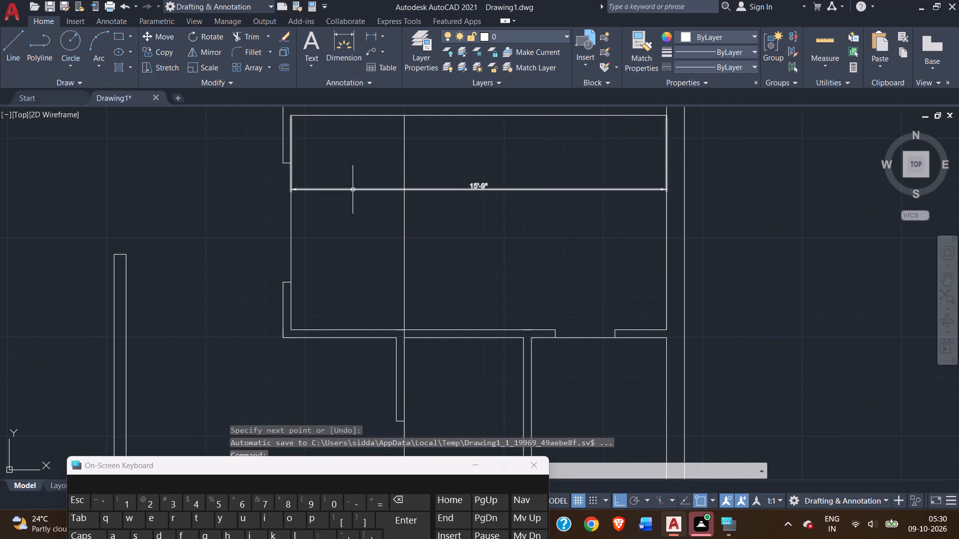
click(20, 52)
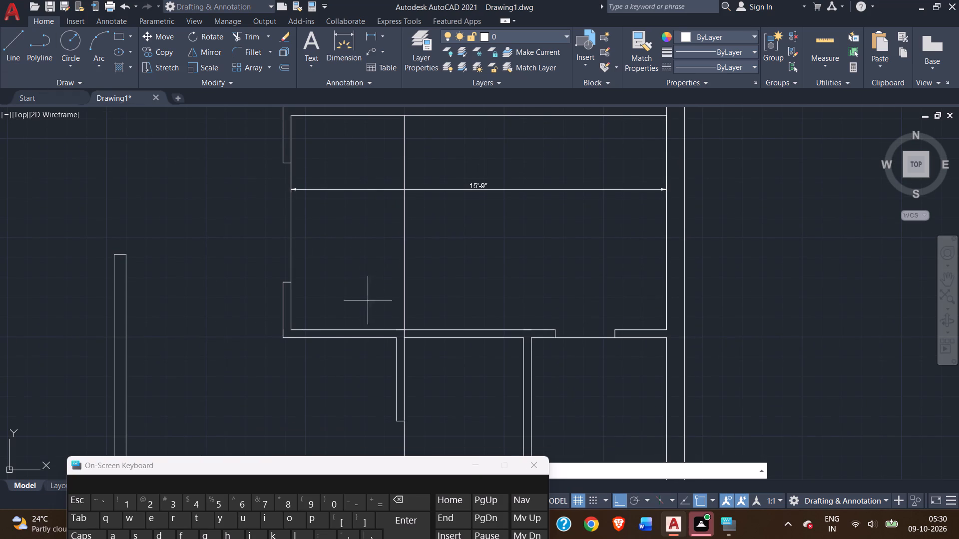
scroll(377, 344, up, 2)
double_click(420, 329)
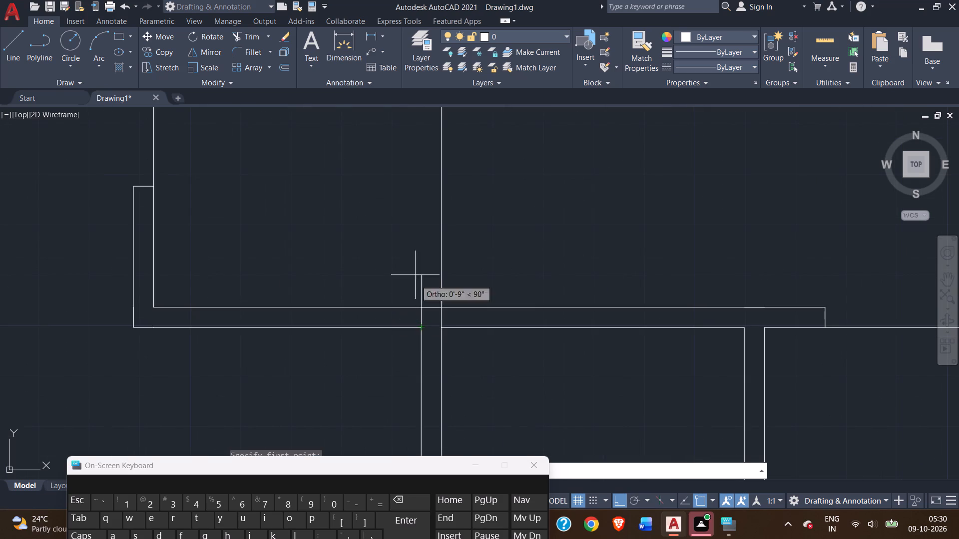
scroll(410, 214, down, 2)
middle_drag(410, 201, 410, 299)
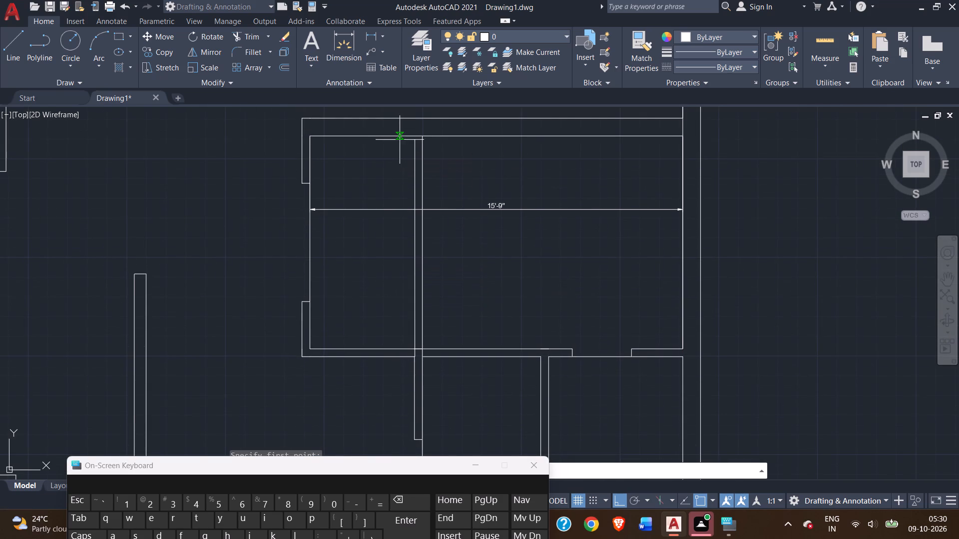
click(414, 138)
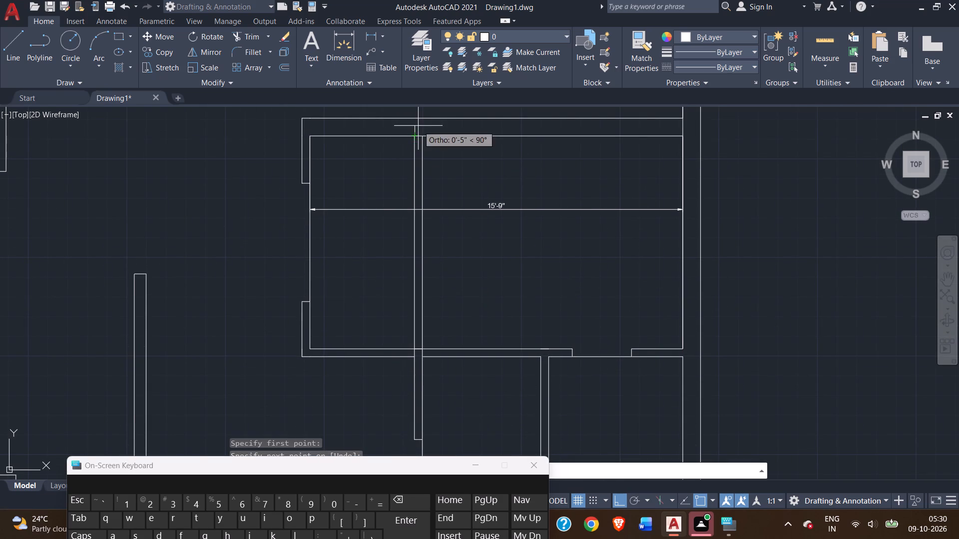
click(415, 117)
right_click(416, 116)
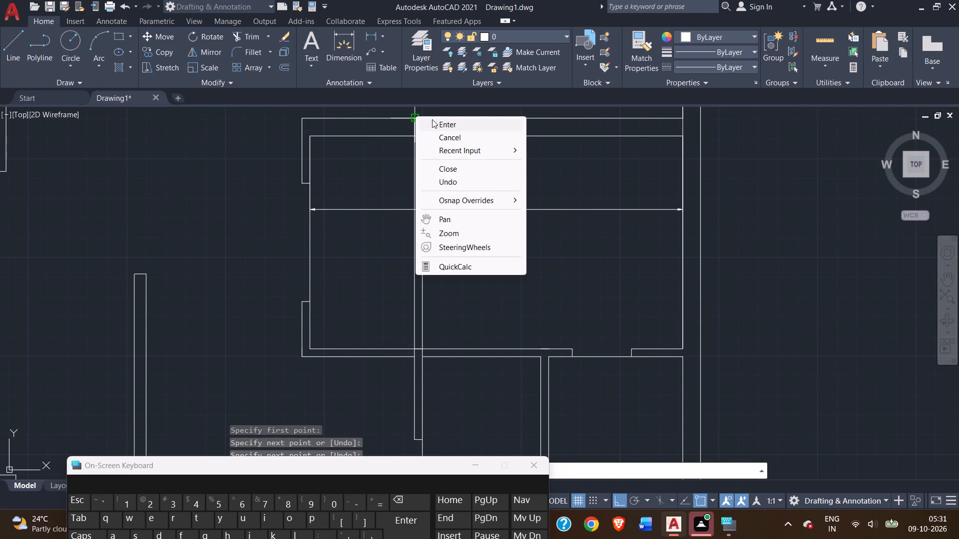
click(441, 123)
Trim both faces of the large room's top wall from its old left corner to the new partition.
middle_drag(383, 195, 351, 136)
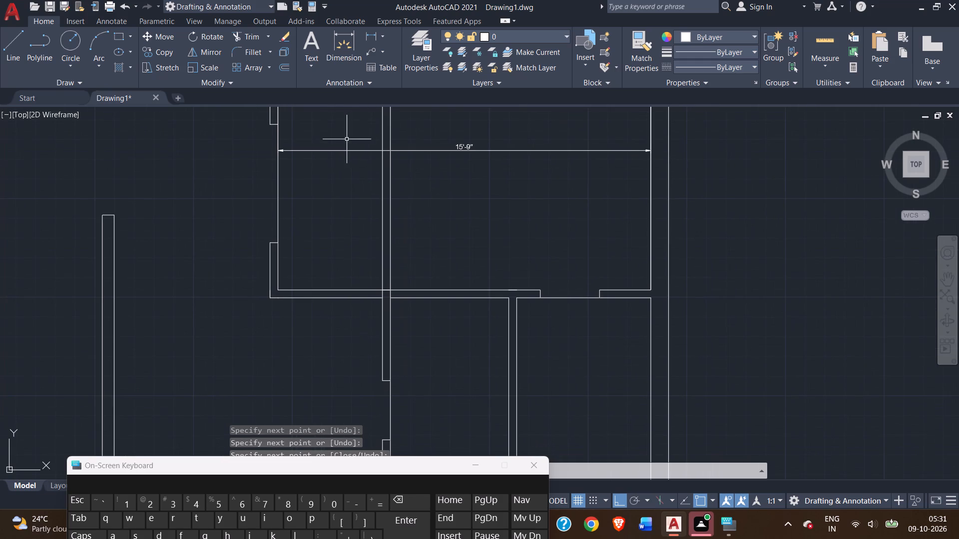
middle_drag(321, 179, 368, 270)
scroll(362, 226, down, 3)
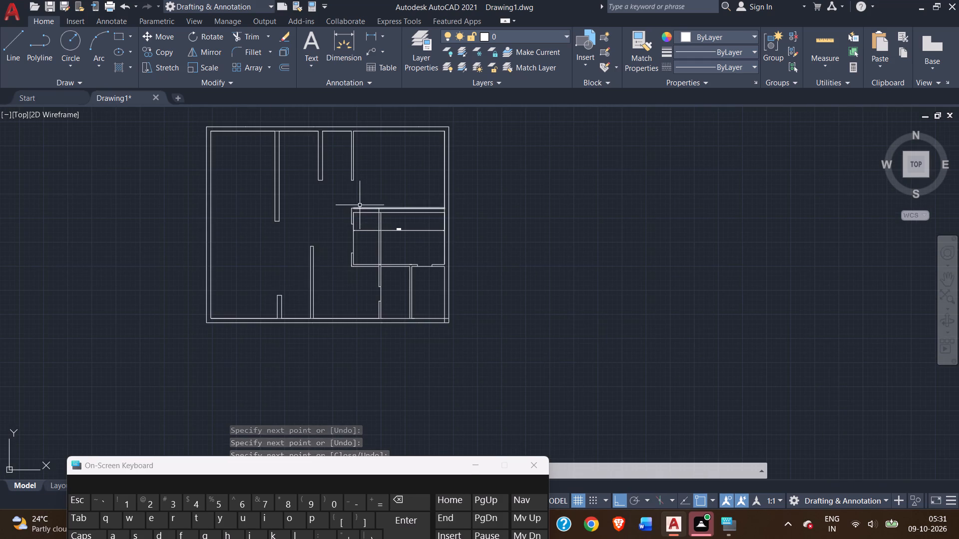
middle_drag(360, 203, 354, 174)
click(257, 34)
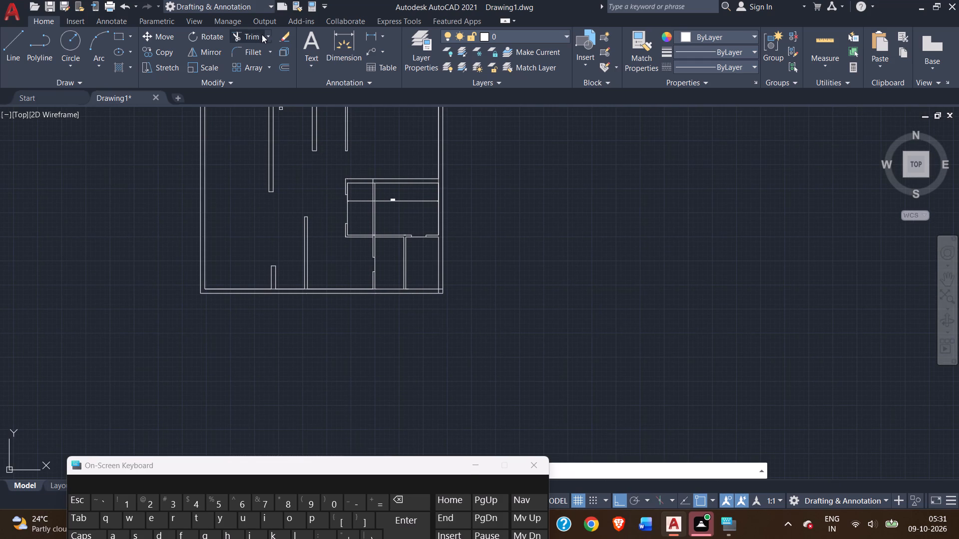
scroll(352, 195, up, 2)
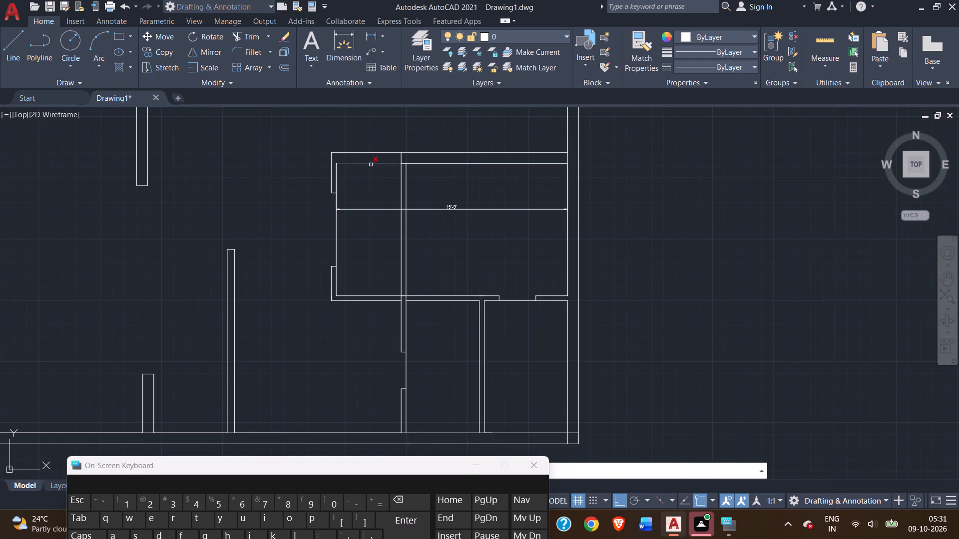
double_click(371, 165)
click(372, 153)
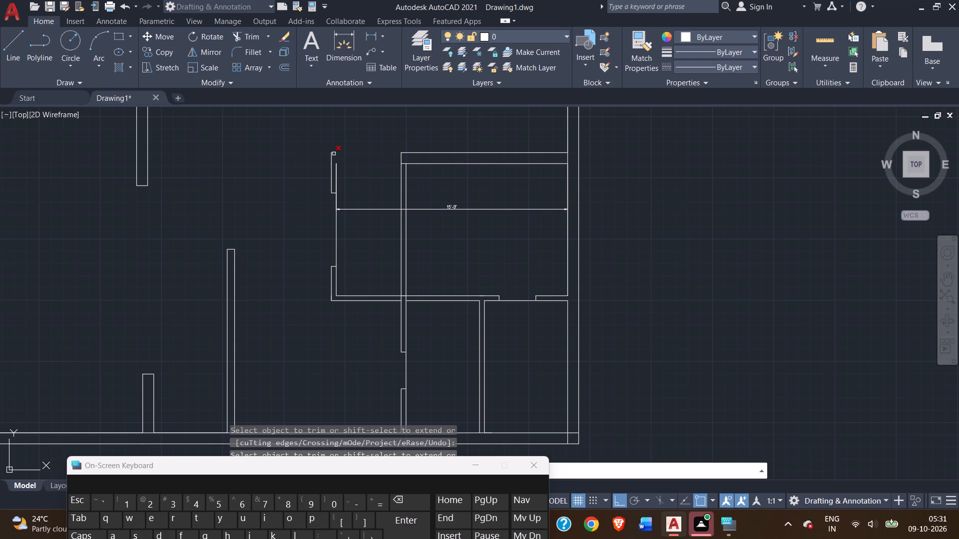
Remove the large room's old left wall down to the lower door jamb, including the upper jamb line and the room's width dimension.
click(334, 153)
click(331, 159)
click(332, 169)
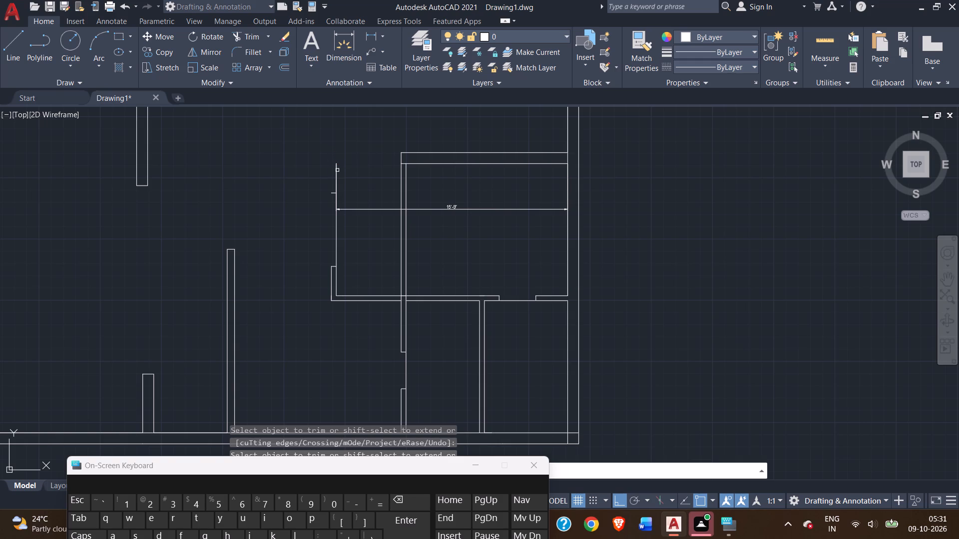
click(336, 169)
click(336, 180)
click(337, 201)
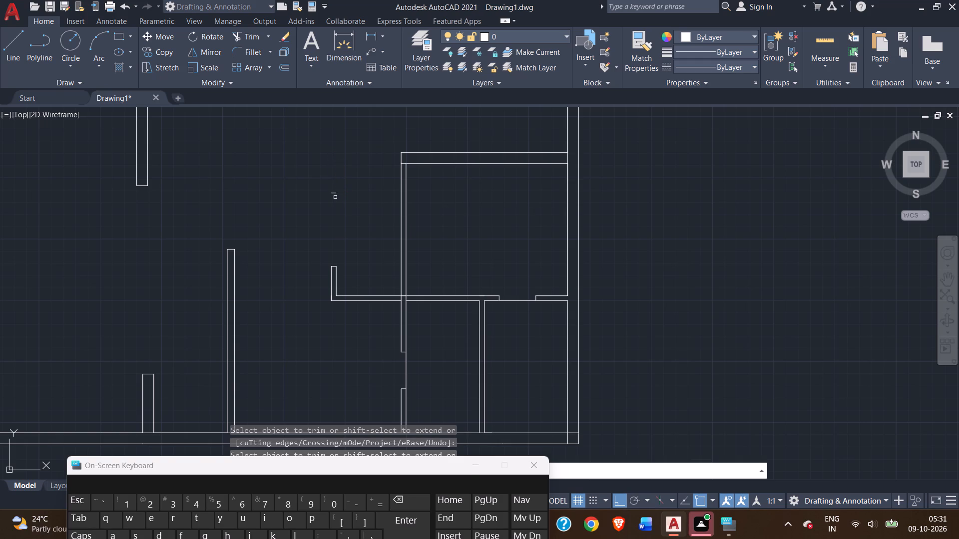
click(334, 193)
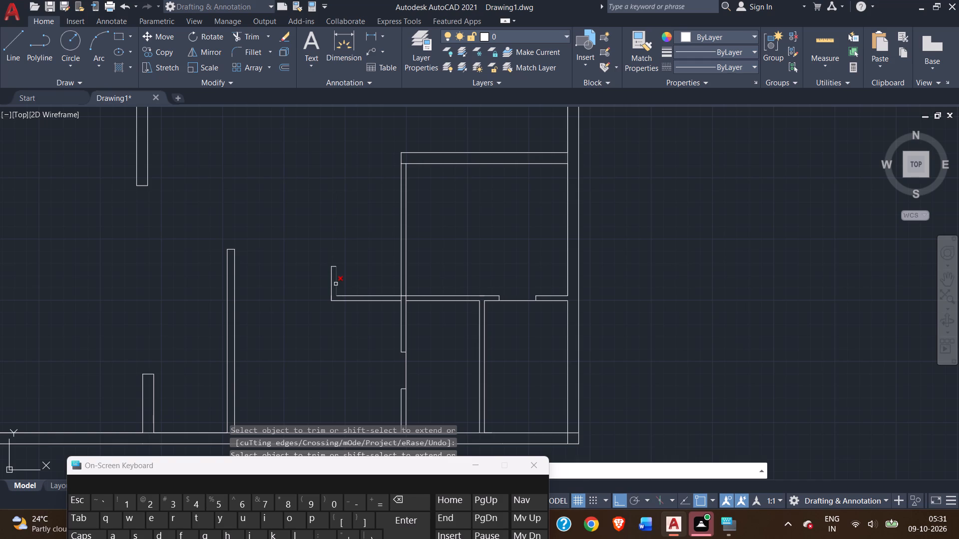
Remove the old left wall's lower stub and the bottom wall section outside the new partition, including the leftover corner pieces.
click(336, 284)
click(333, 266)
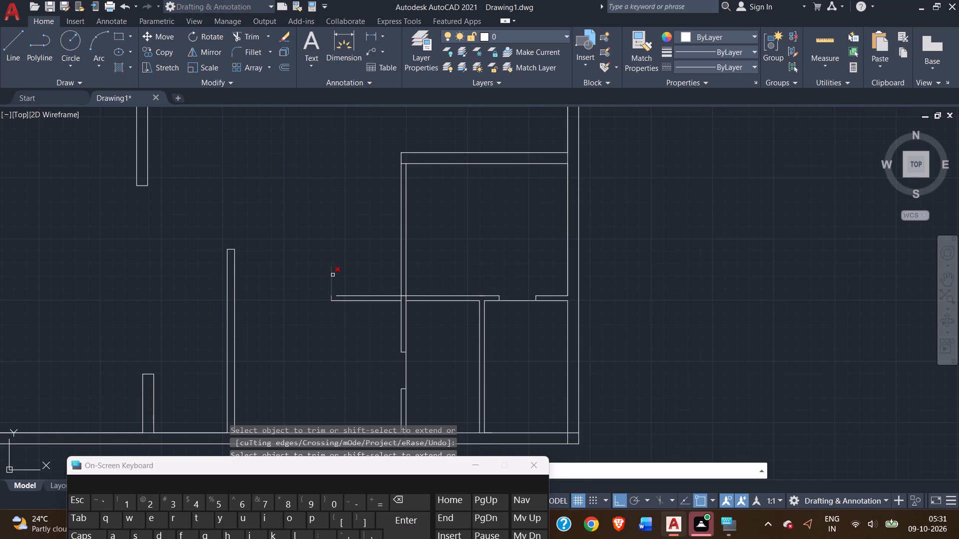
click(333, 275)
click(362, 295)
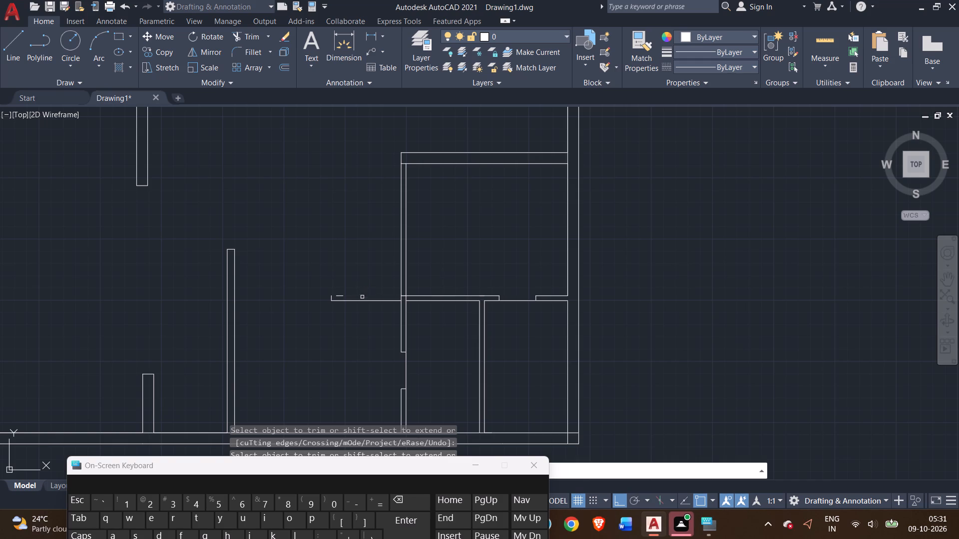
click(365, 302)
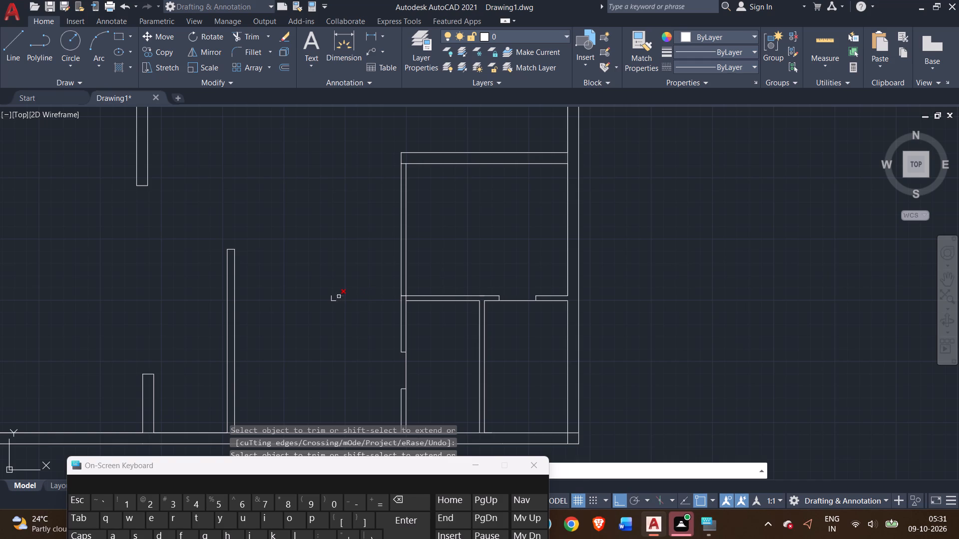
click(339, 296)
click(333, 301)
click(332, 299)
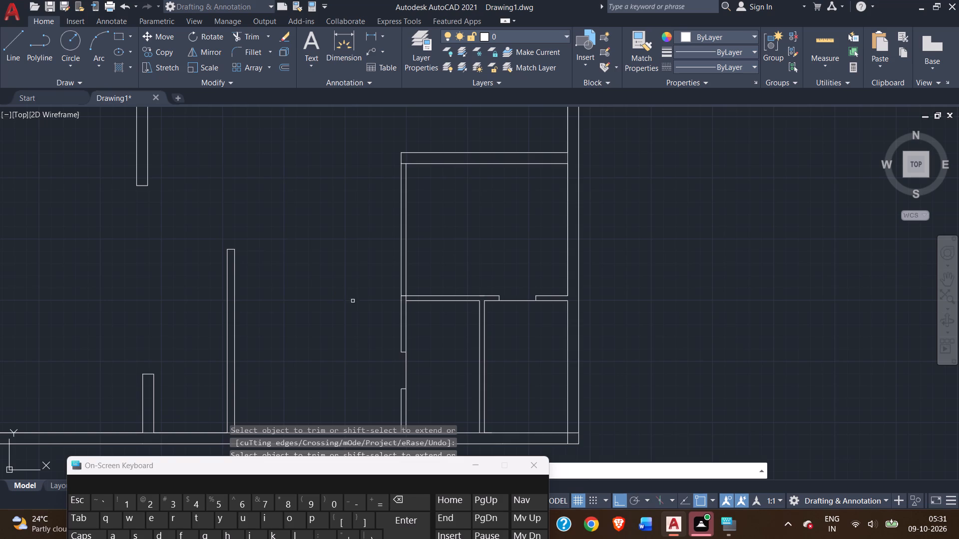
Trim the overlapping lines where the large room's bottom wall meets the new partition to open the wall junction.
scroll(414, 305, up, 4)
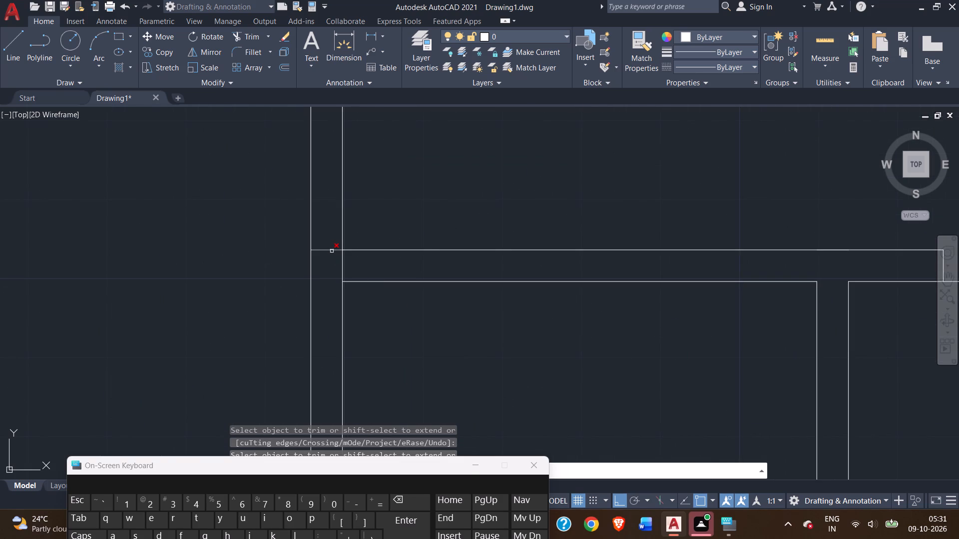
click(332, 250)
click(337, 252)
click(345, 267)
click(341, 267)
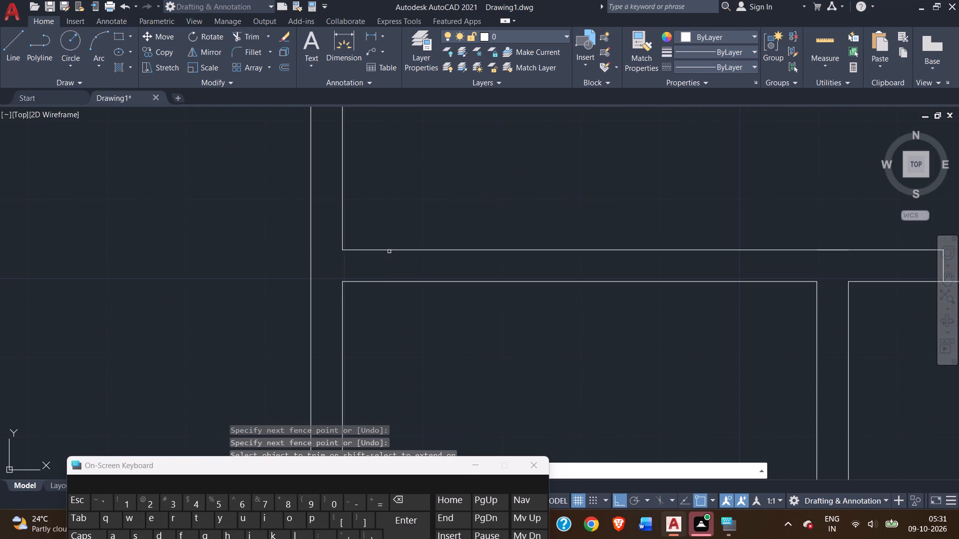
Trim the top wall's inner line inside the new partition's thickness to clean the large room's upper-left corner.
scroll(392, 235, down, 2)
middle_drag(408, 214, 416, 335)
scroll(413, 304, down, 1)
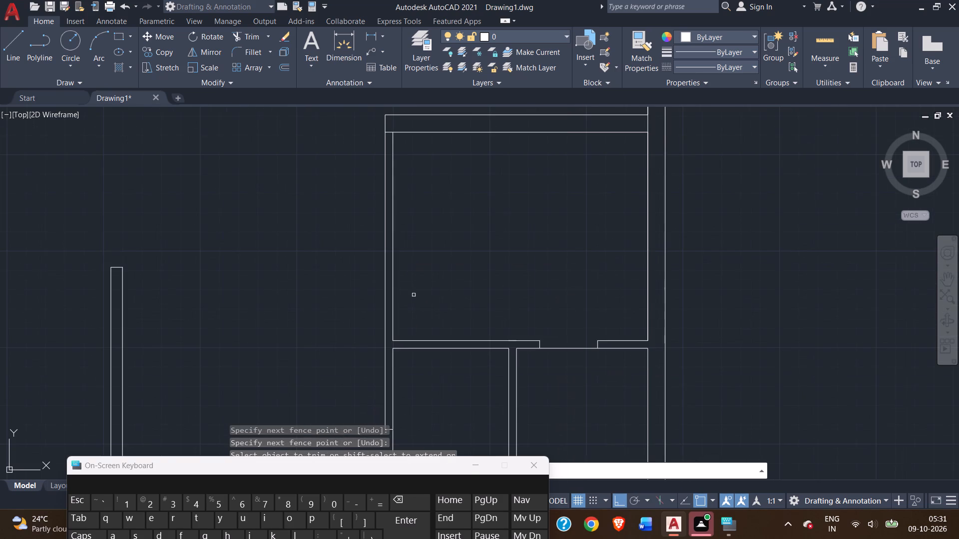
middle_drag(411, 154, 437, 256)
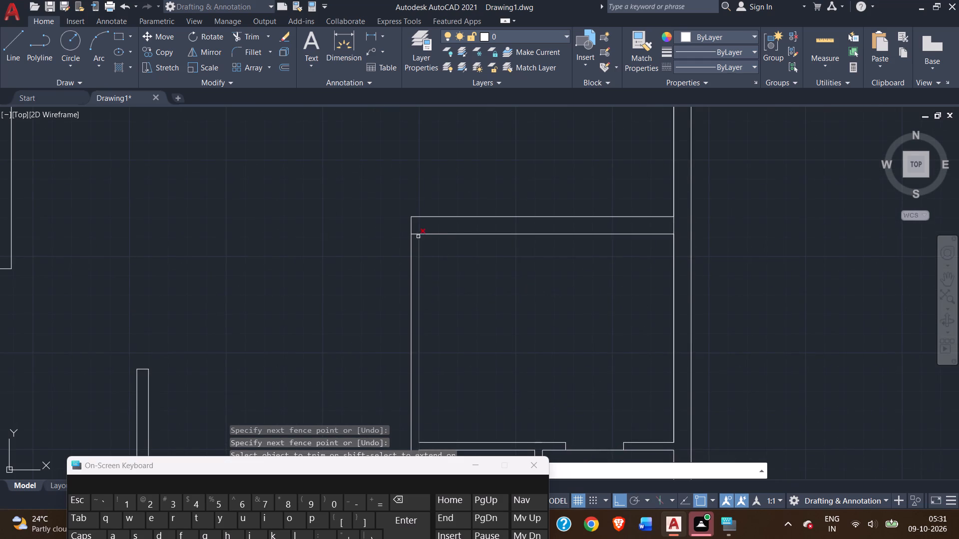
scroll(417, 236, up, 3)
click(404, 230)
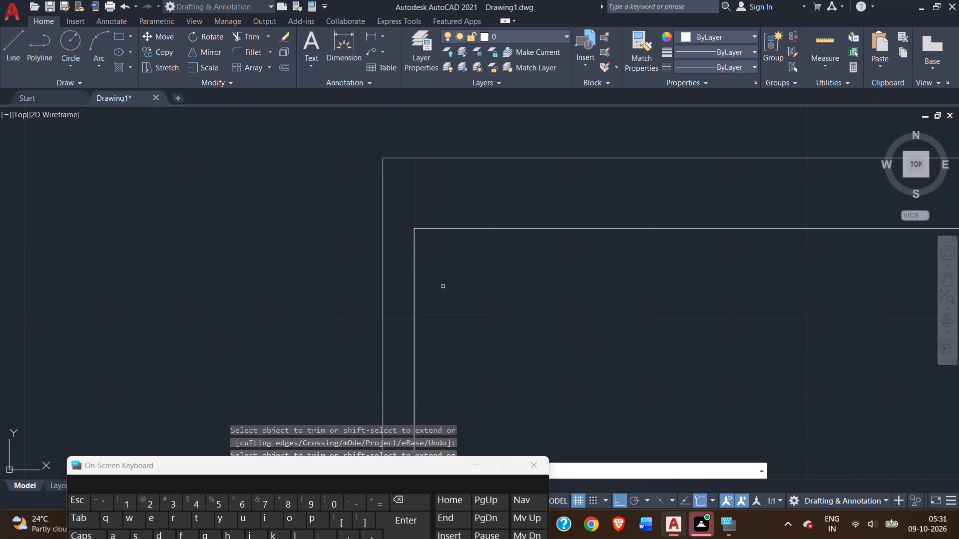
scroll(444, 286, down, 2)
middle_drag(458, 319, 428, 182)
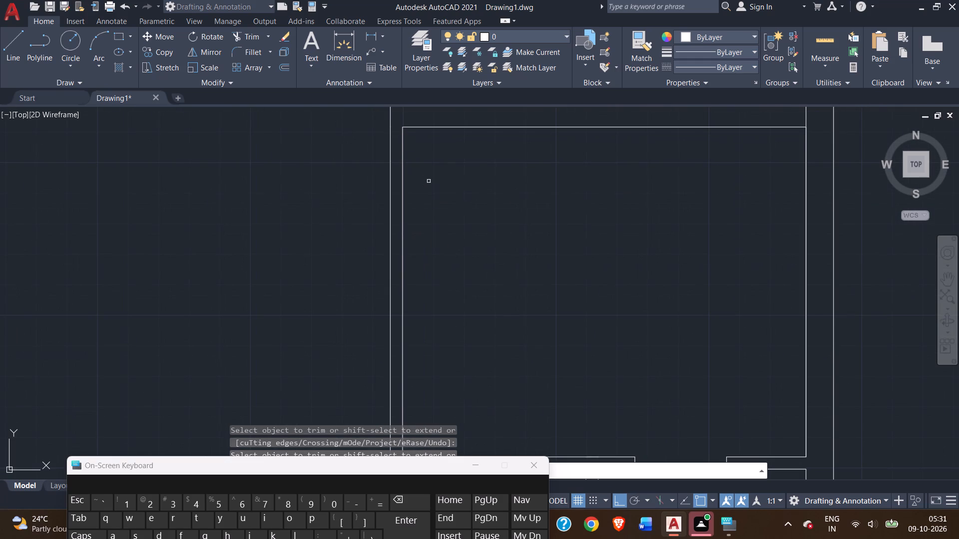
Measure the right face of the freestanding wall that rises from the bottom wall, using Dimension without placing it.
scroll(434, 186, down, 2)
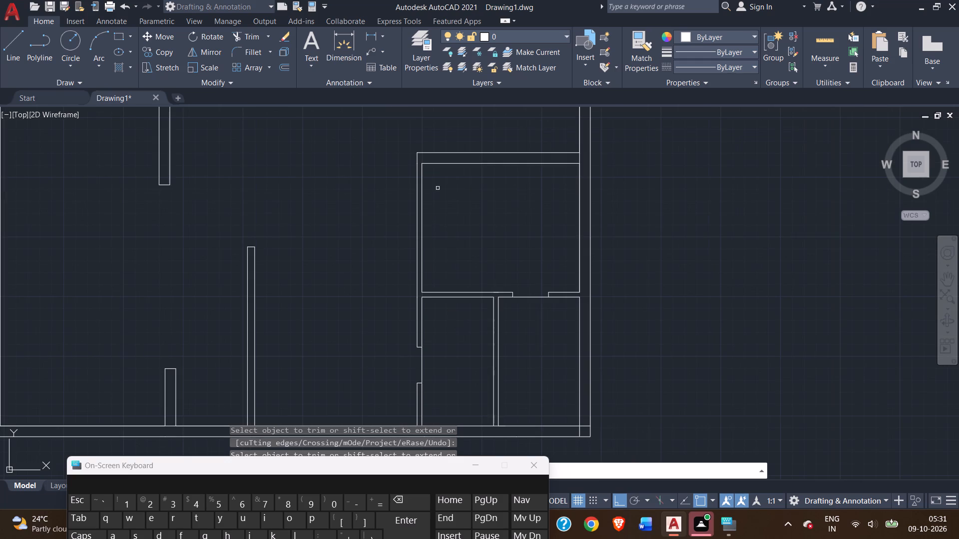
middle_drag(465, 231, 501, 339)
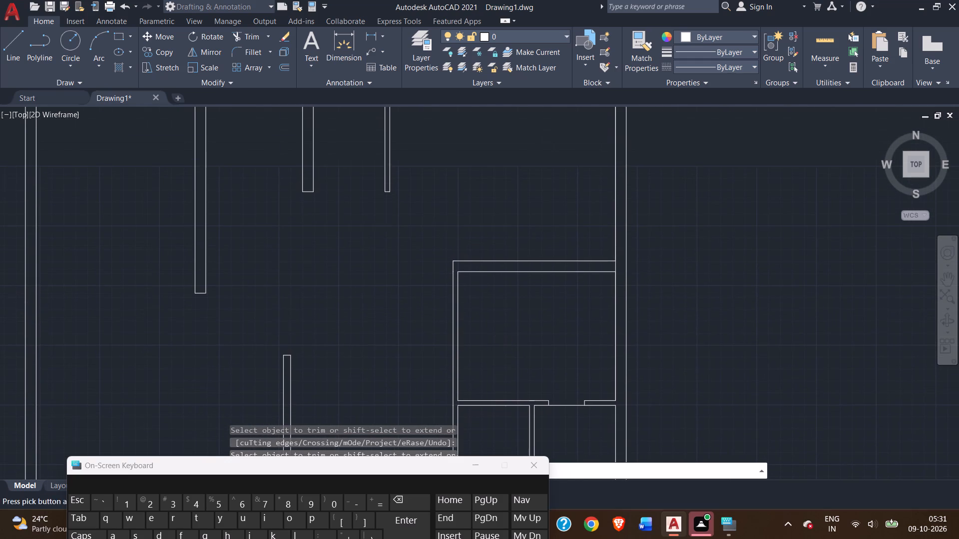
scroll(373, 245, down, 2)
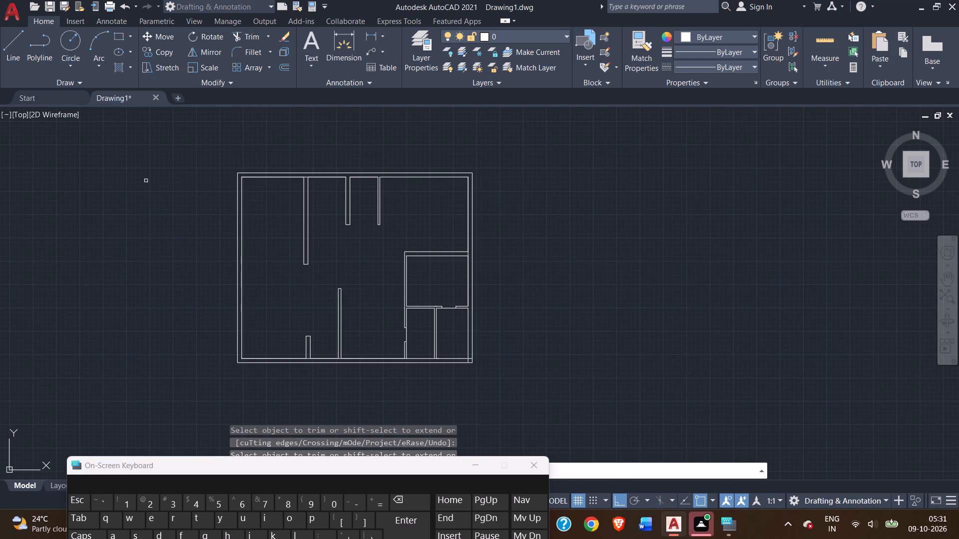
click(13, 43)
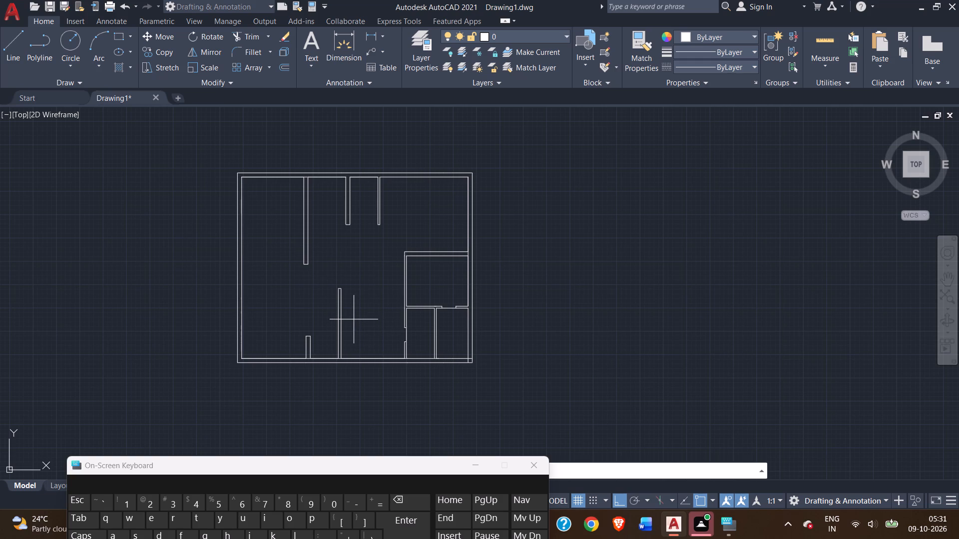
scroll(354, 307, up, 1)
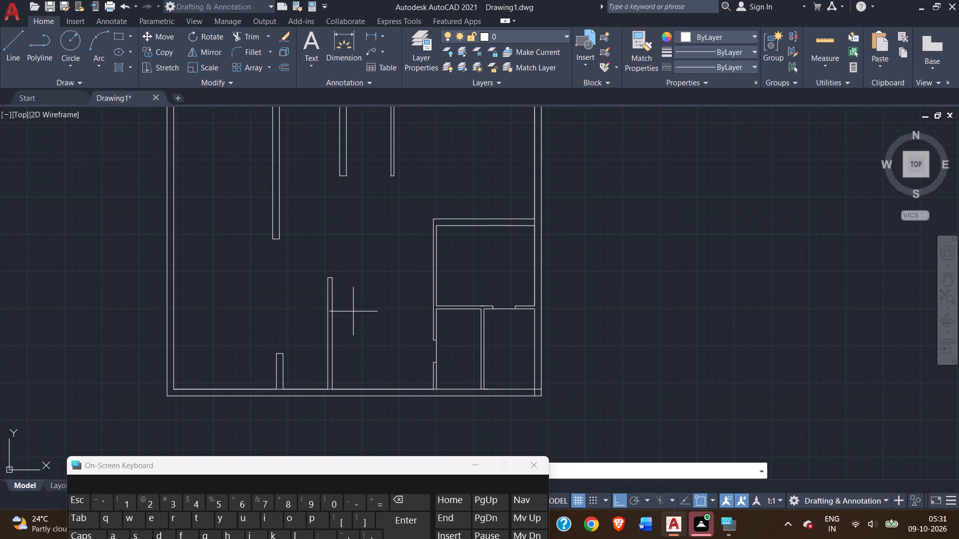
middle_drag(348, 311, 270, 289)
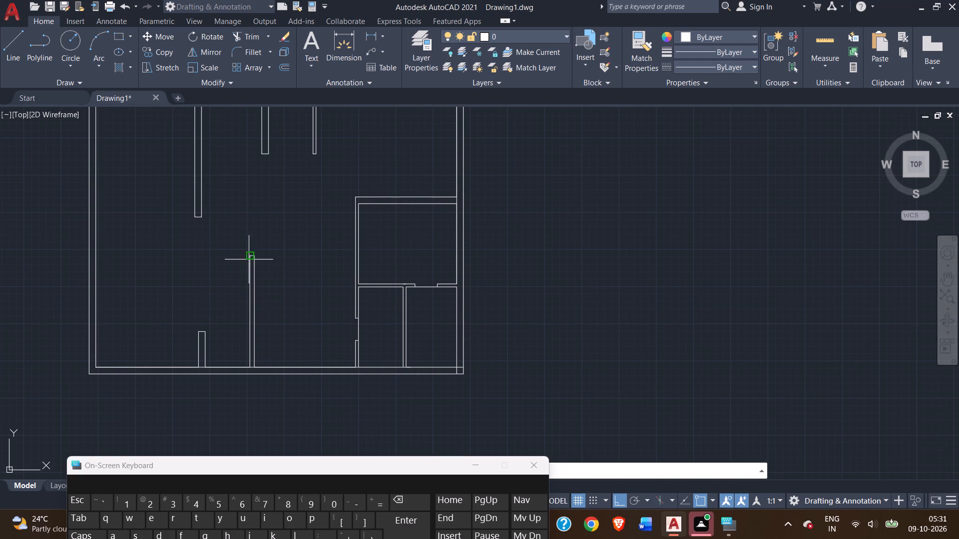
click(335, 53)
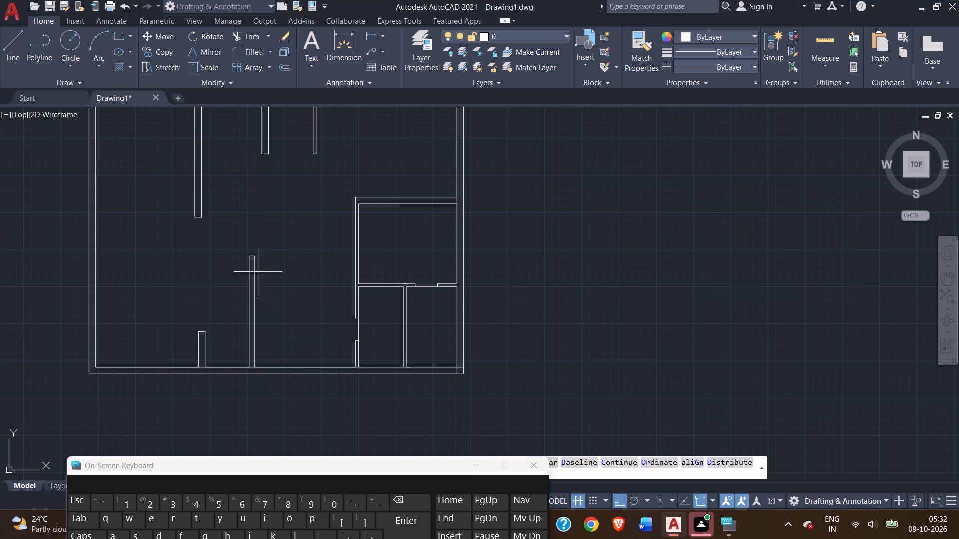
click(255, 258)
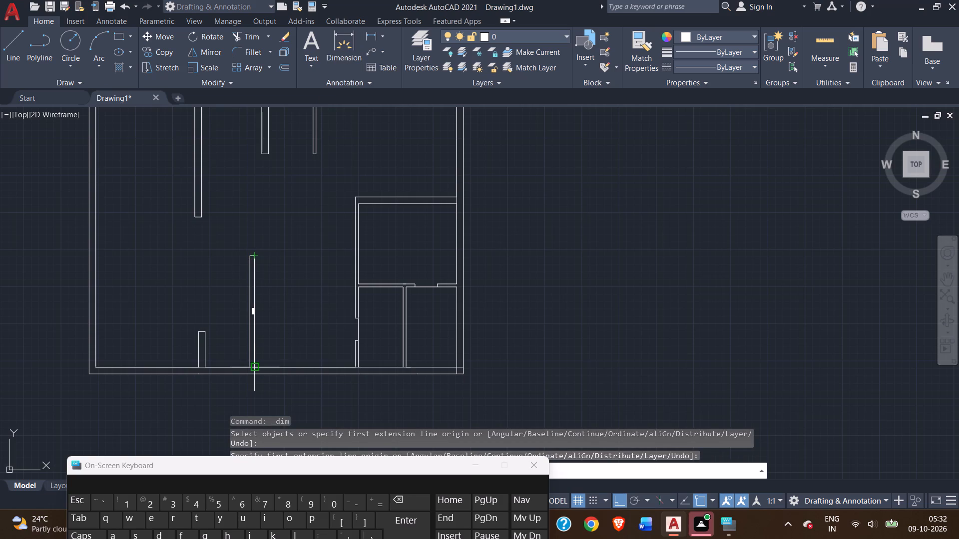
scroll(254, 364, up, 3)
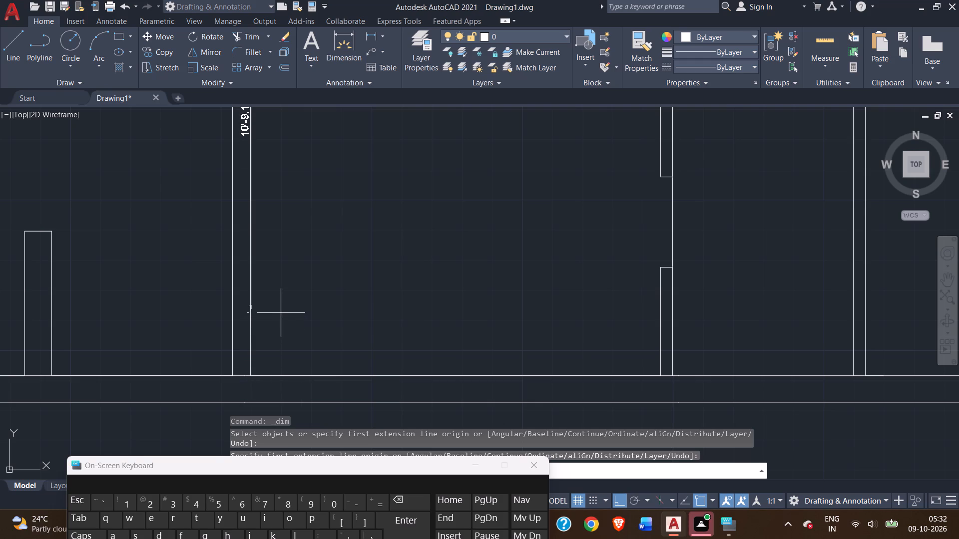
right_click(312, 202)
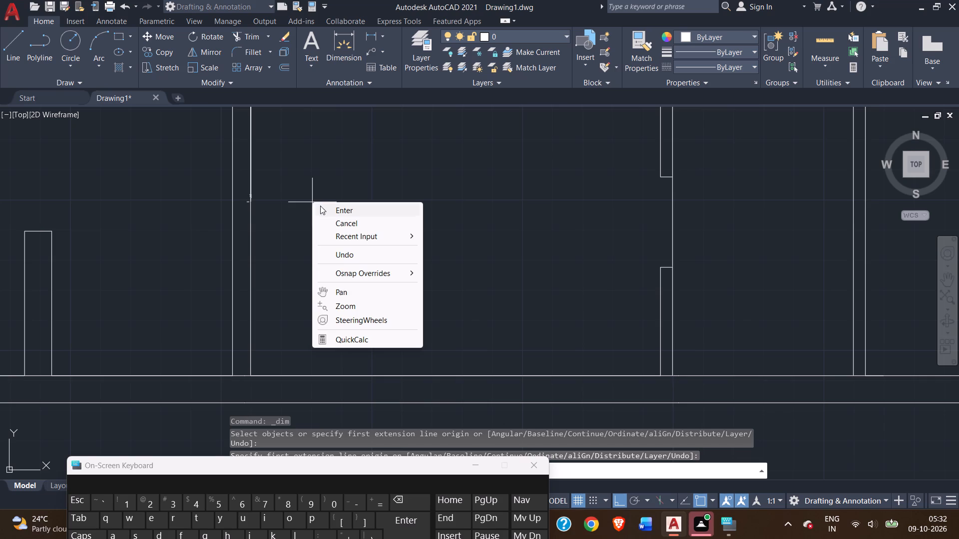
click(328, 206)
Draw a line 12' up the freestanding lower wall's right face from the bottom wall, then horizontally across to the new partition.
click(14, 54)
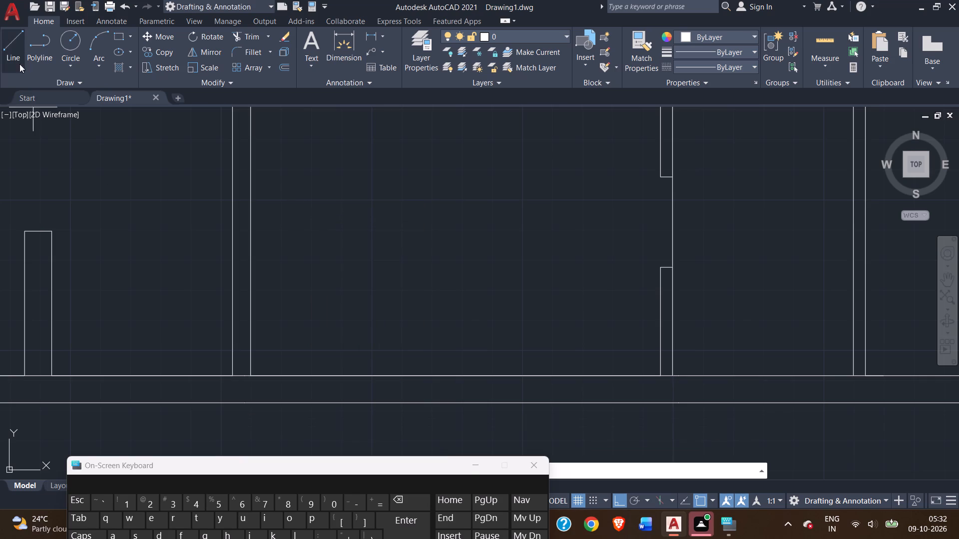
click(253, 375)
scroll(289, 255, down, 3)
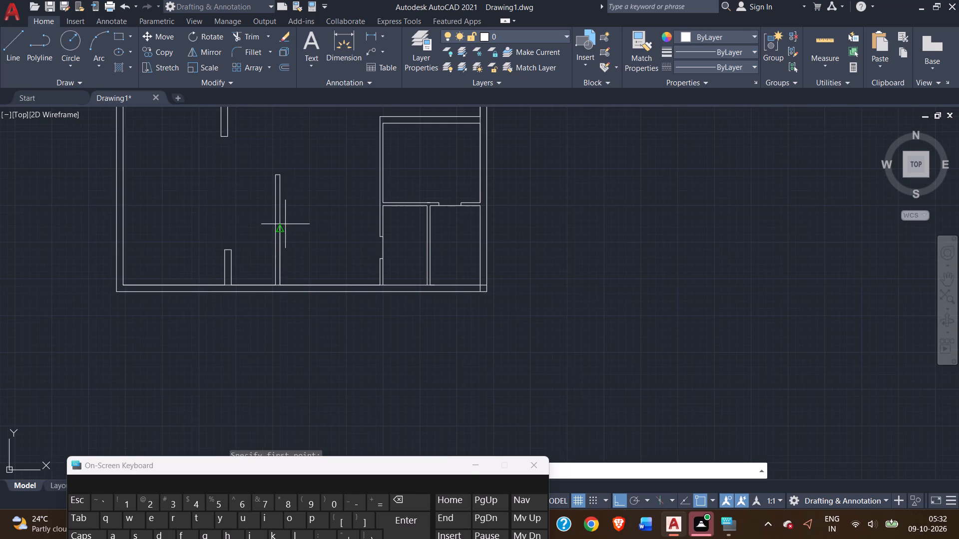
middle_drag(285, 224, 294, 294)
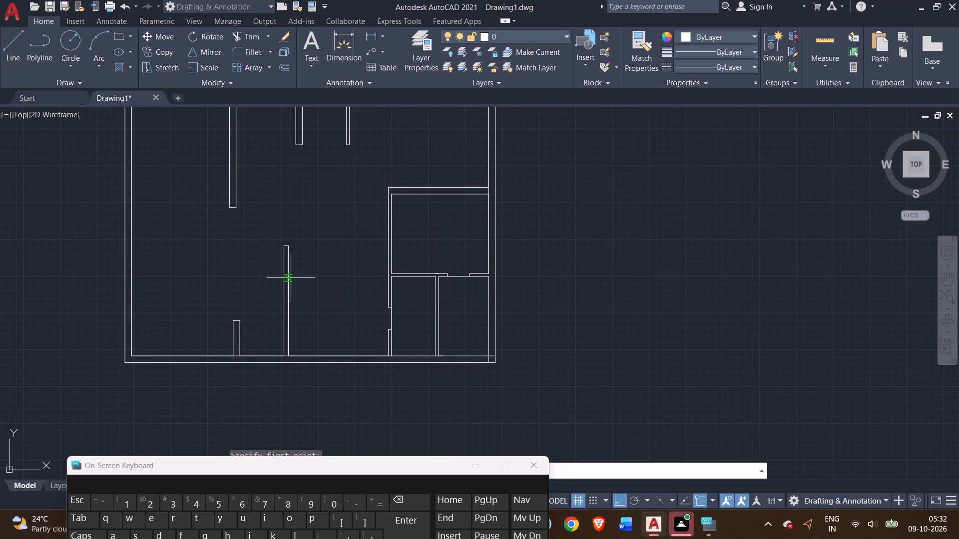
text(132)
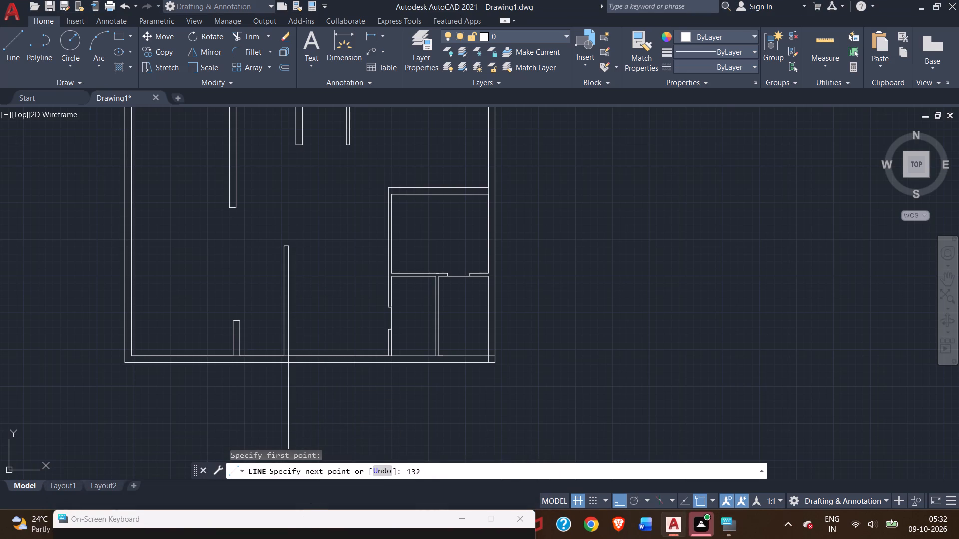
key(BackSpace)
key(BackSpace)
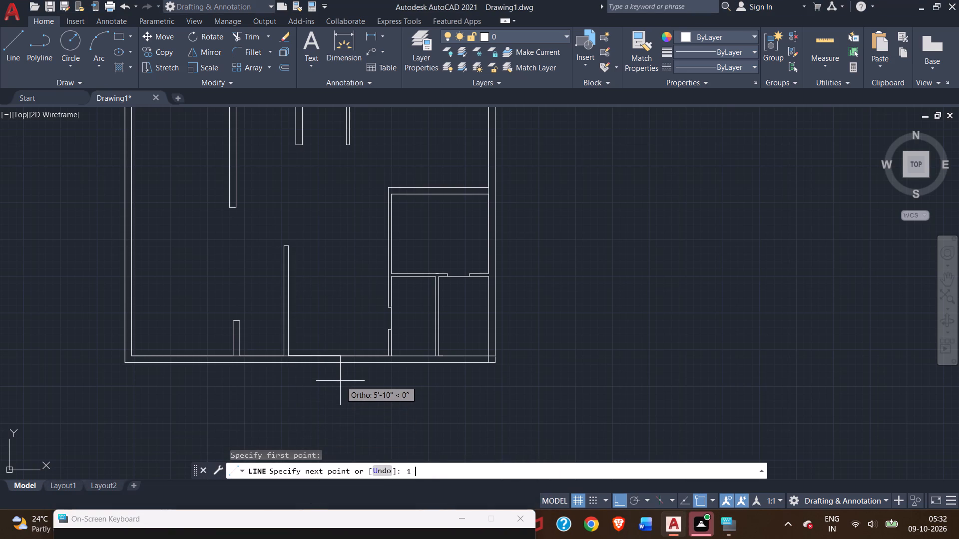
text(2')
key(Return)
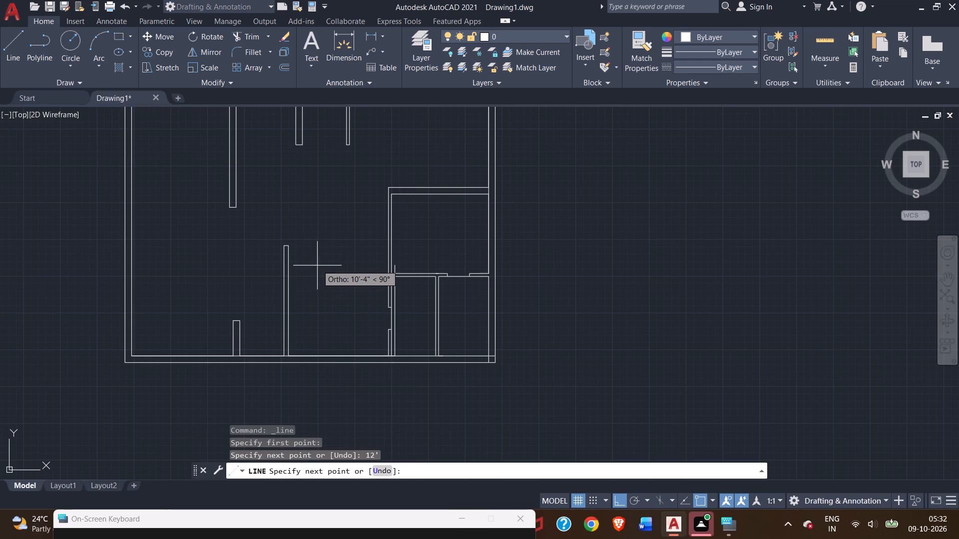
key(ctrl+z)
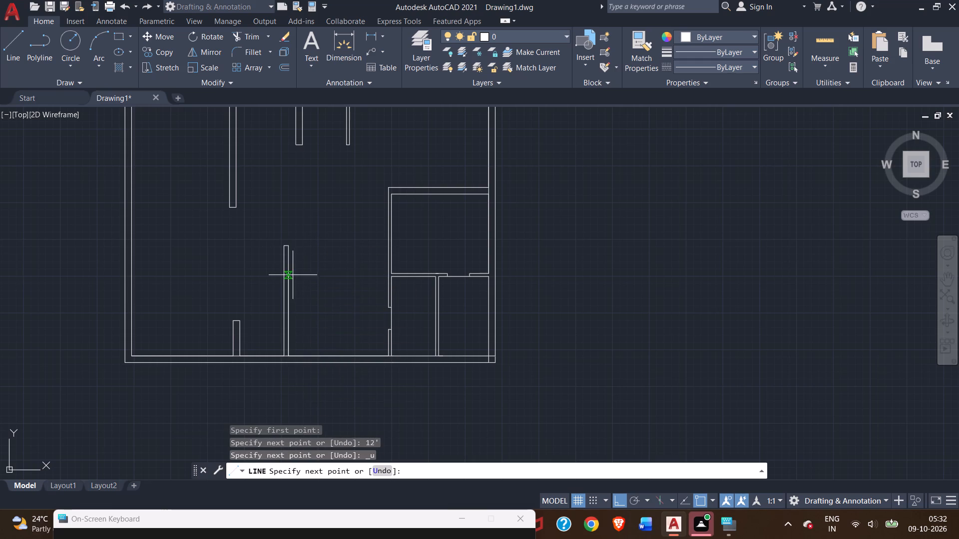
scroll(290, 273, up, 1)
text(12')
key(Return)
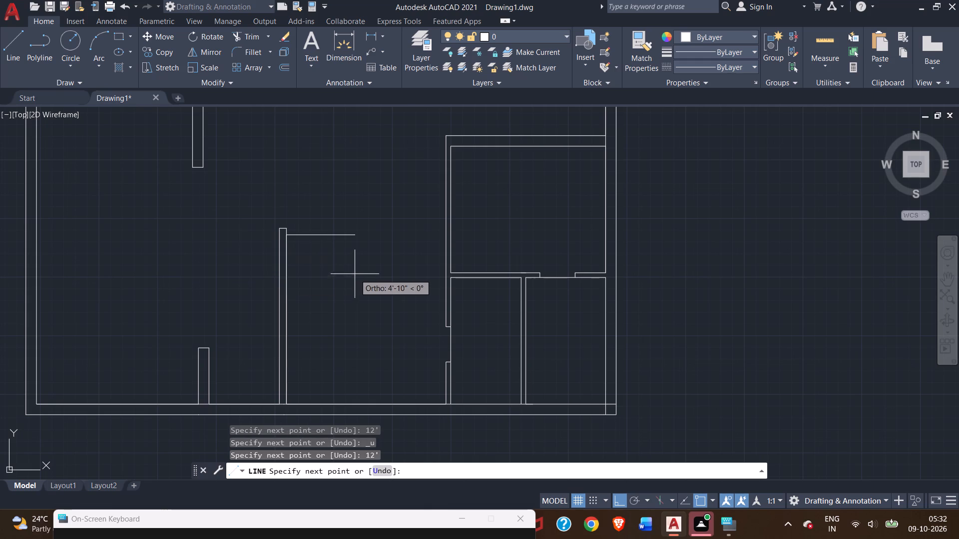
scroll(445, 238, up, 2)
double_click(442, 230)
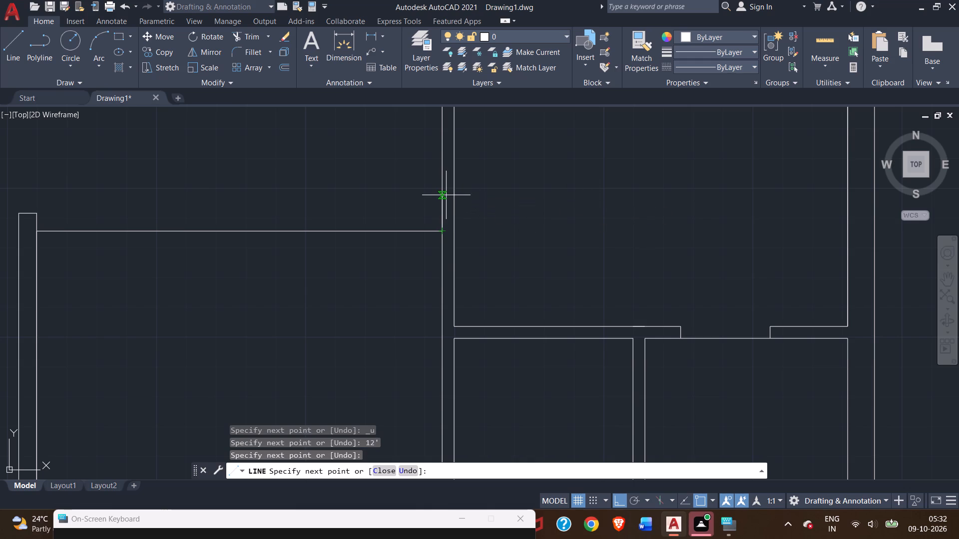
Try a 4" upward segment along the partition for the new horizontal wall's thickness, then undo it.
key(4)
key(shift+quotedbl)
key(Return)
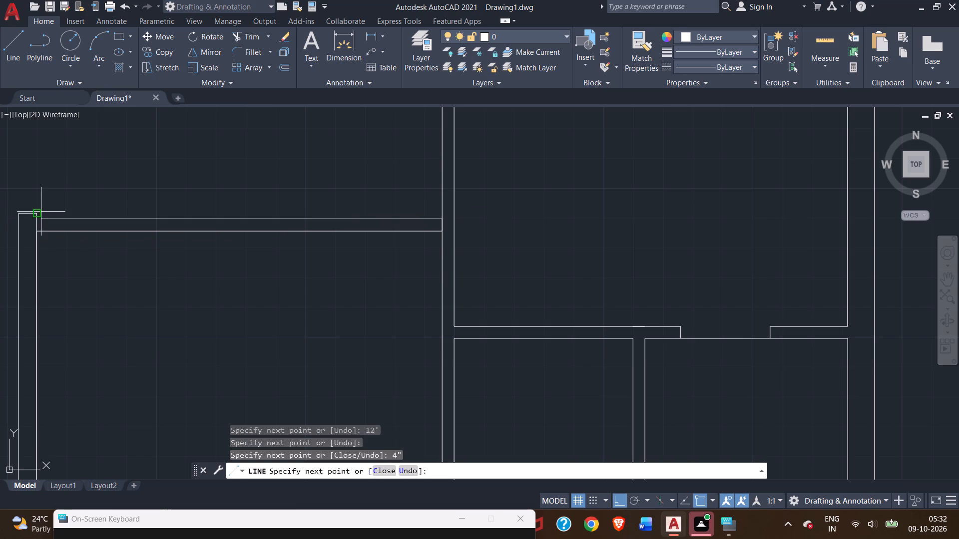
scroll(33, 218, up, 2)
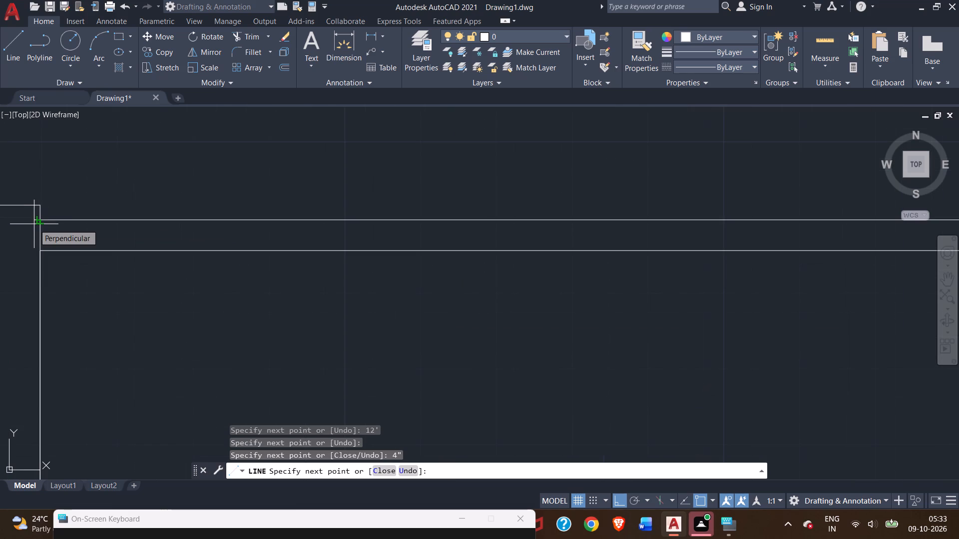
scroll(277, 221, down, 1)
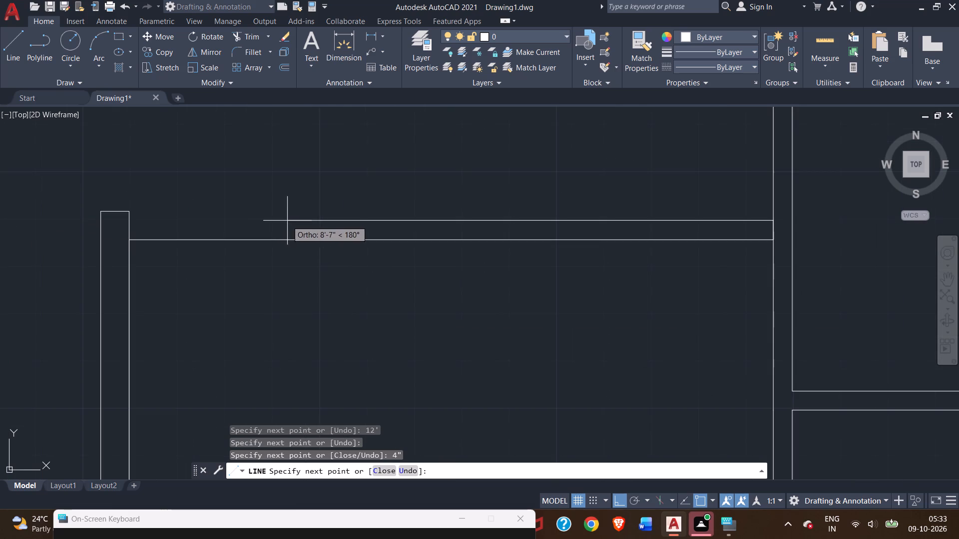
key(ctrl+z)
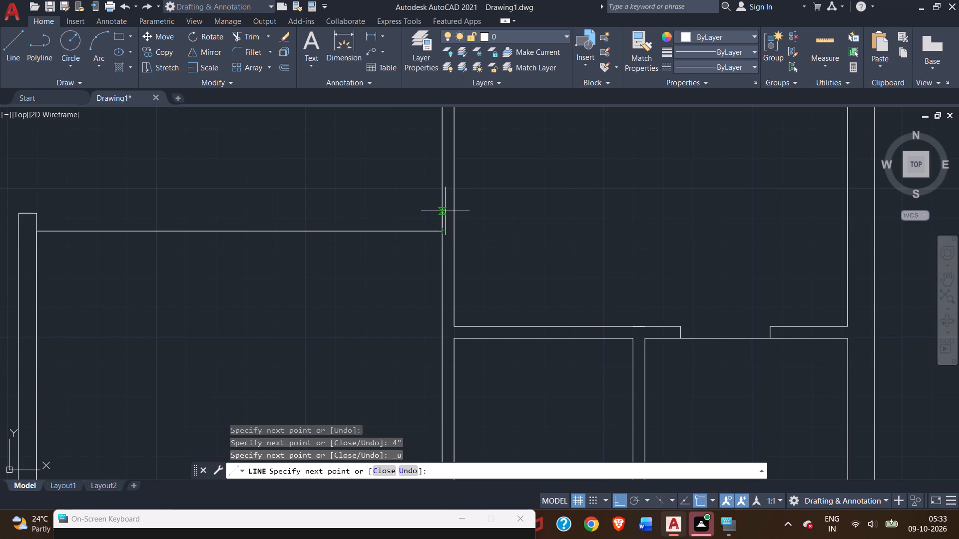
Draw a 6" upward segment along the partition and a parallel line back to the freestanding wall's top corner.
key(6)
key(shift+quotedbl)
key(Return)
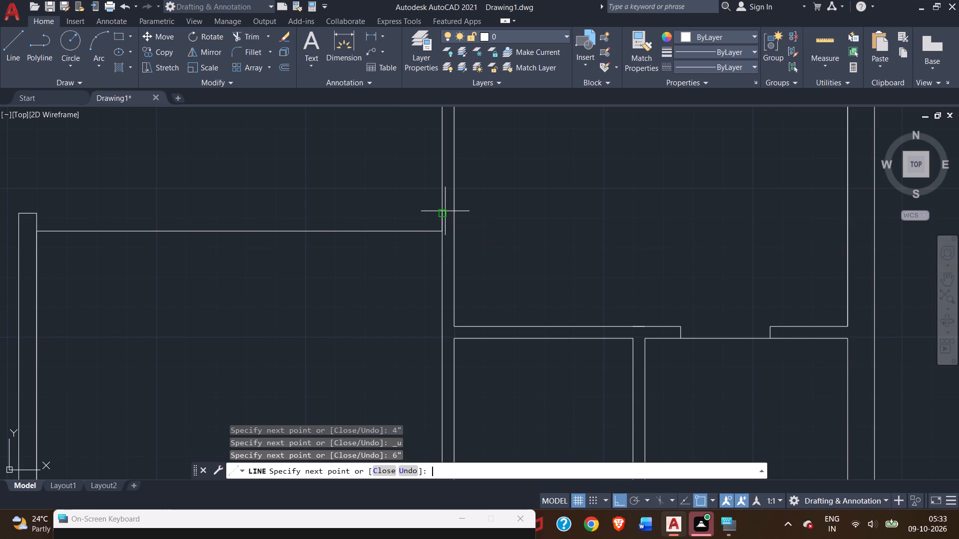
scroll(35, 216, up, 3)
click(38, 206)
right_click(60, 193)
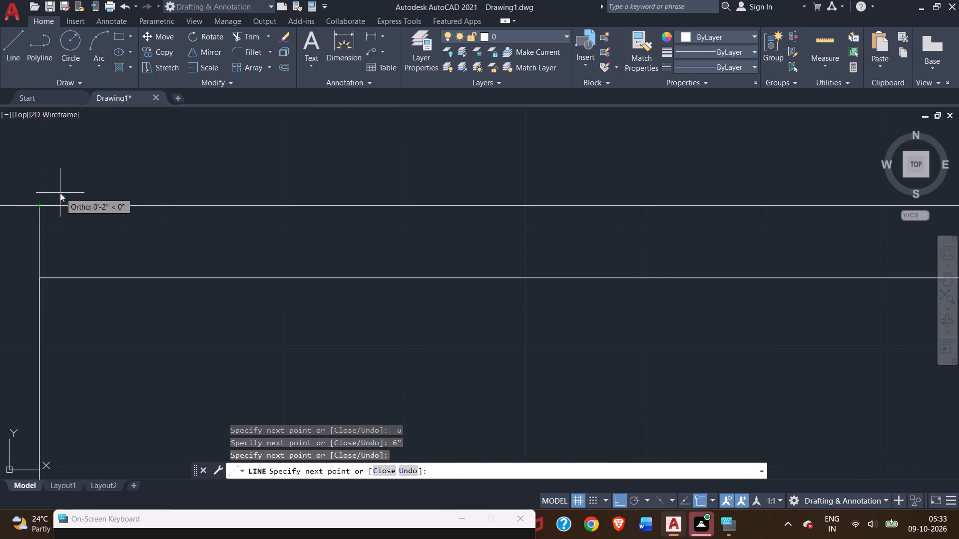
click(91, 201)
Mark a door opening in the new horizontal wall with a 3' line from the partition and a jamb across the wall thickness.
scroll(131, 243, down, 7)
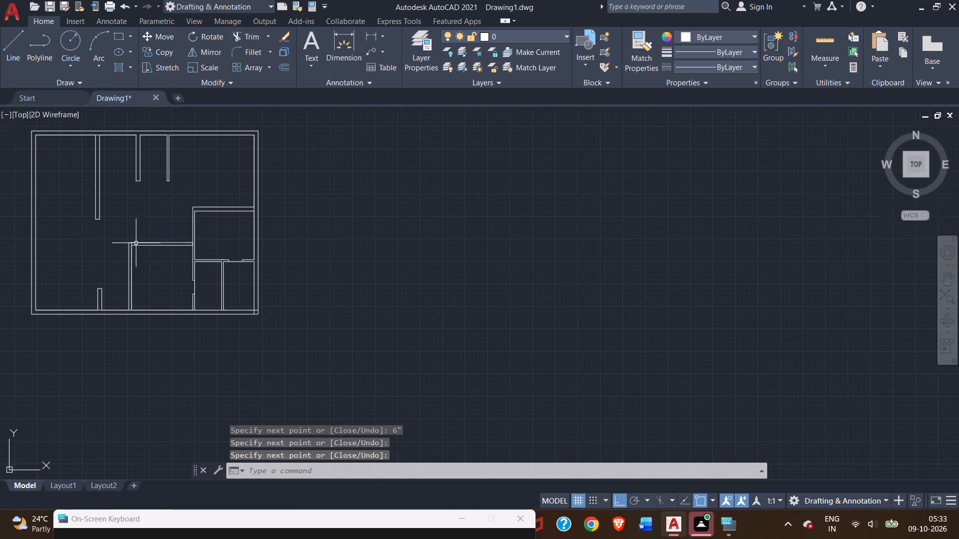
middle_drag(167, 227, 235, 225)
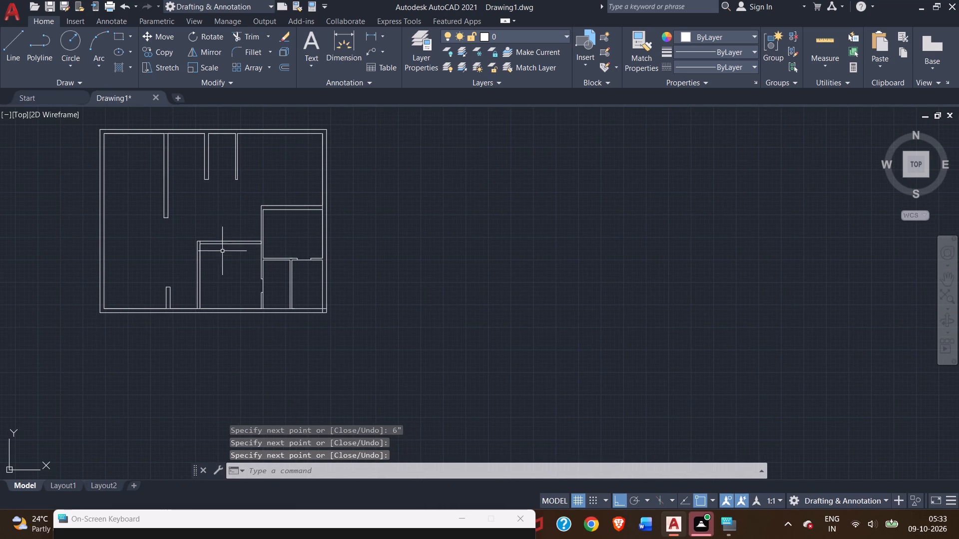
scroll(219, 302, up, 1)
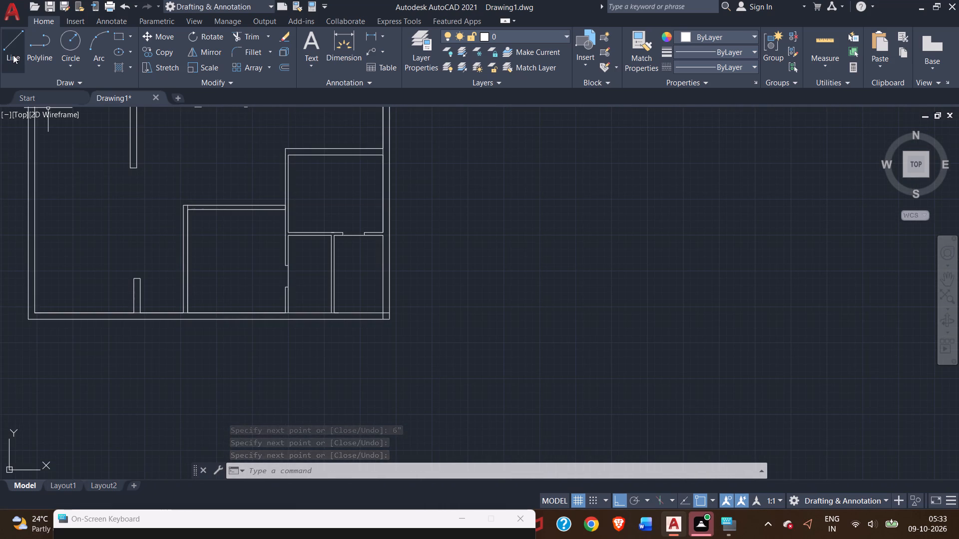
click(13, 55)
scroll(247, 211, up, 2)
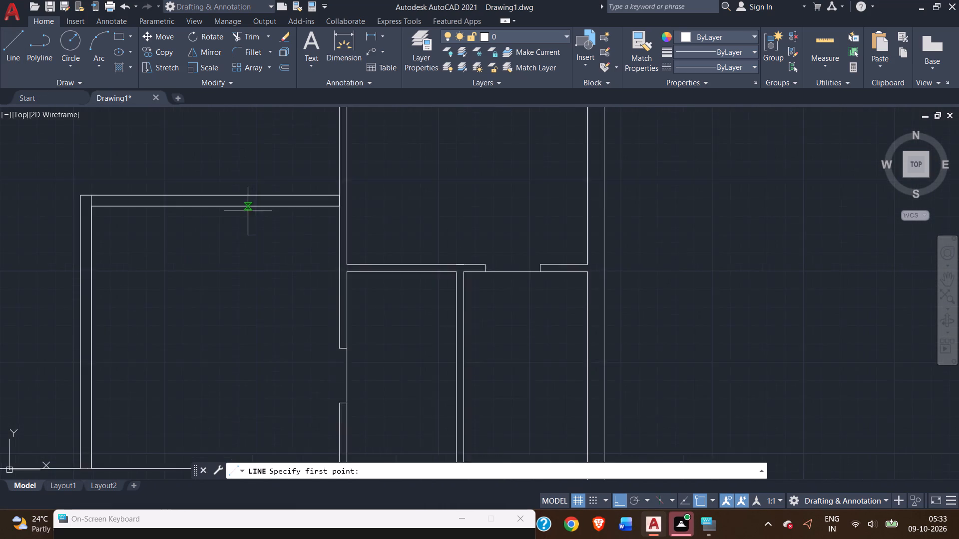
scroll(248, 211, up, 1)
click(390, 187)
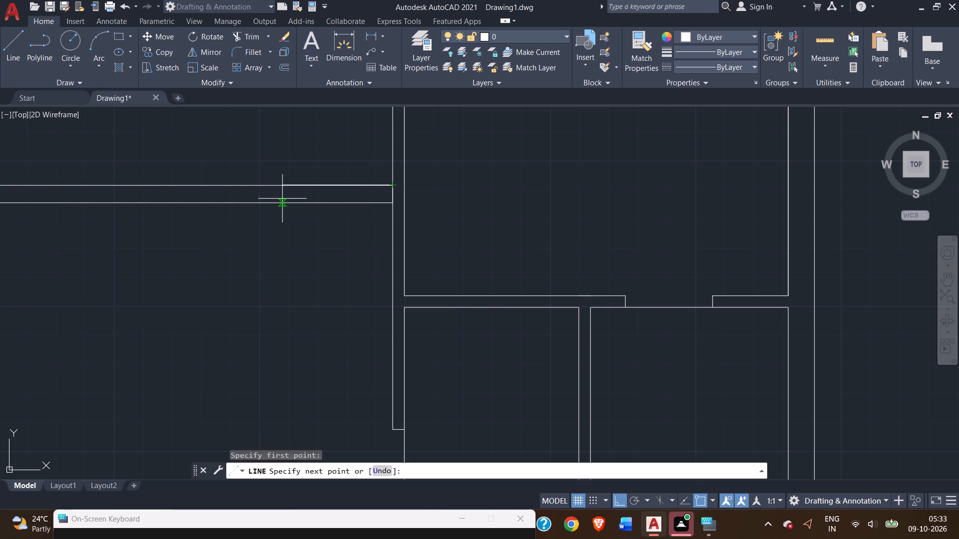
key(3)
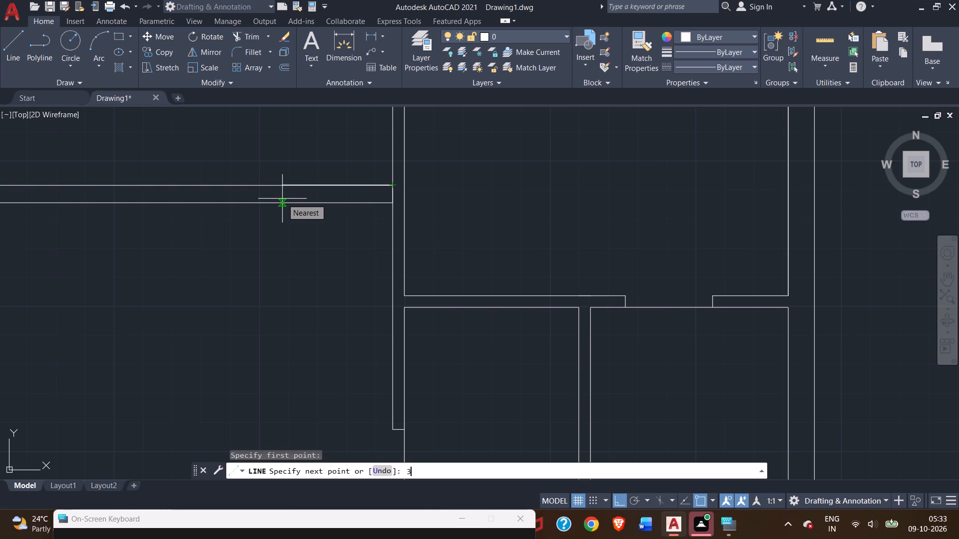
key(apostrophe)
key(Return)
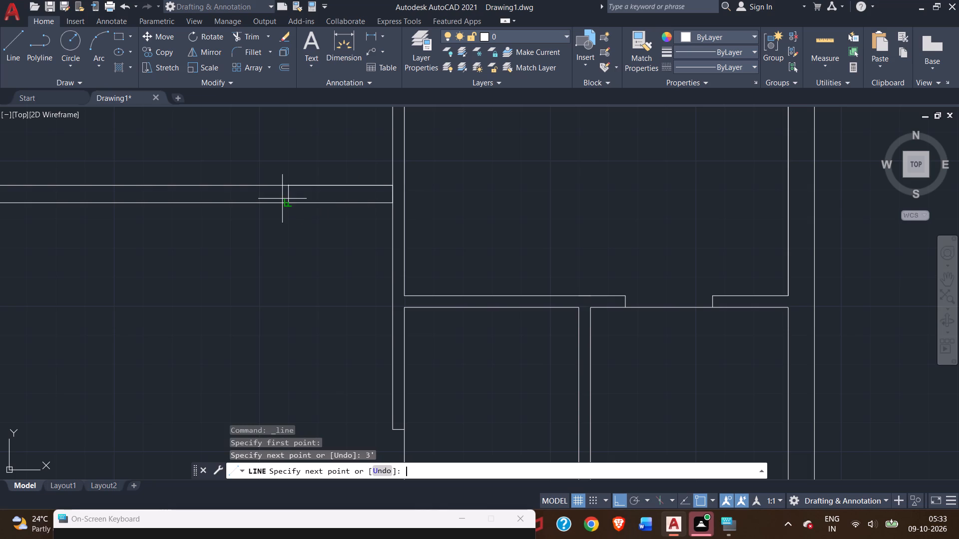
click(287, 205)
right_click(291, 232)
click(322, 241)
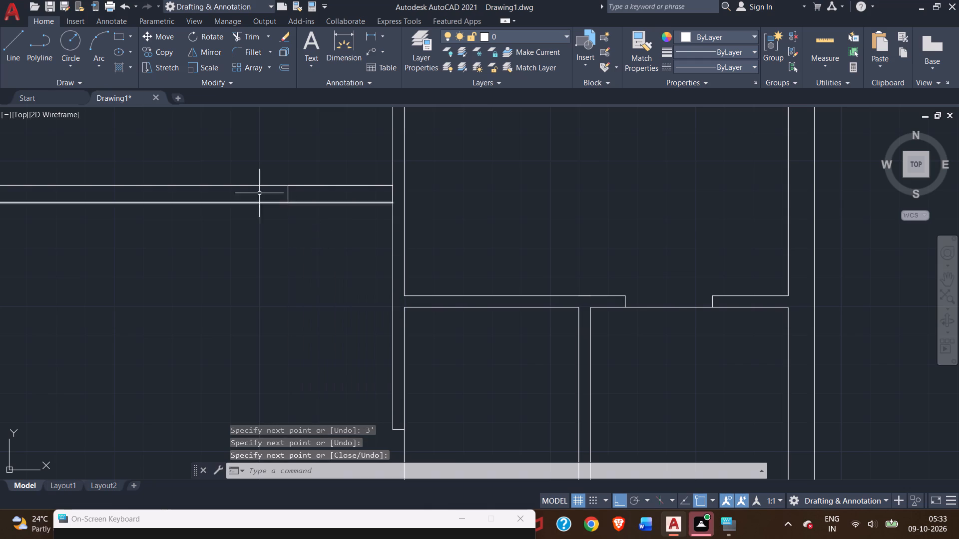
Trim the new horizontal wall's upper line across the door opening and the leftover stub inside its corner with the vertical wall.
click(238, 36)
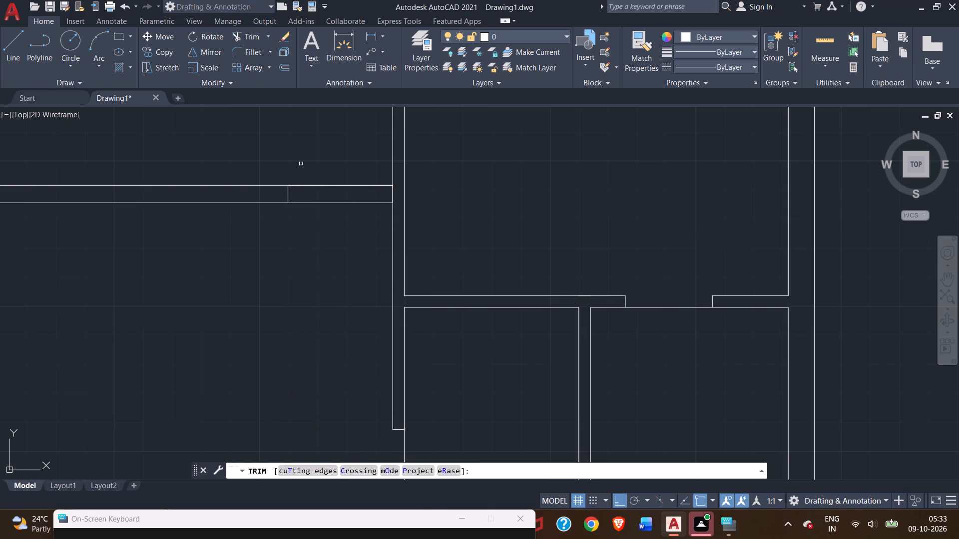
click(329, 186)
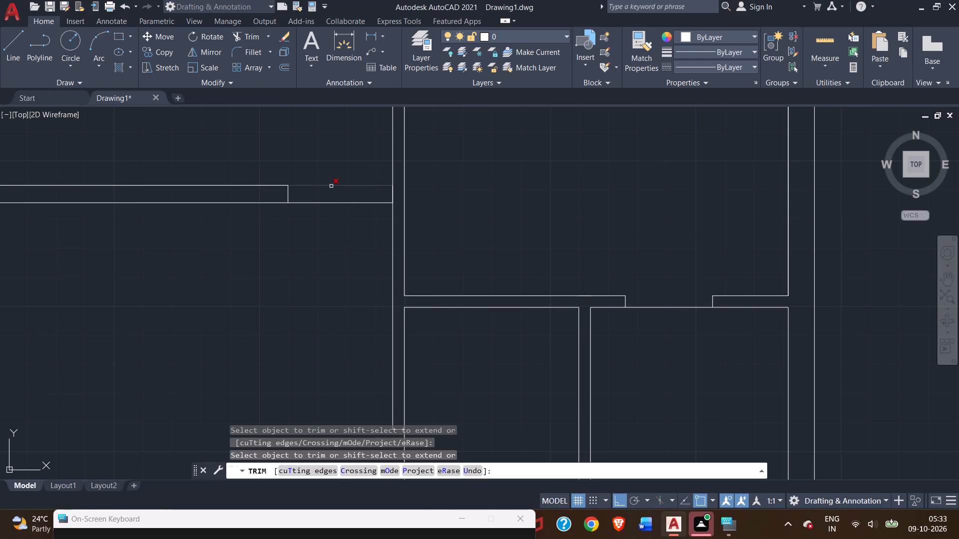
click(331, 186)
scroll(272, 232, down, 2)
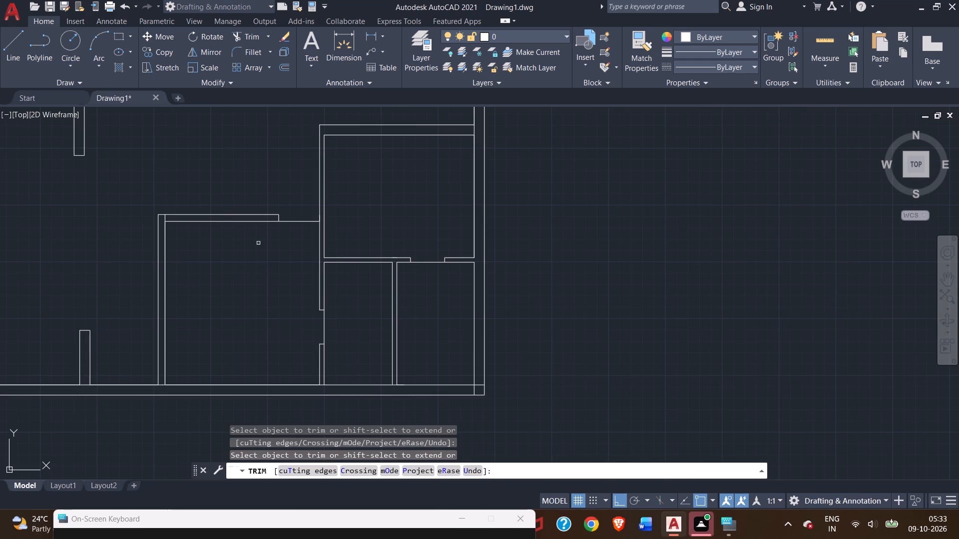
scroll(157, 219, up, 4)
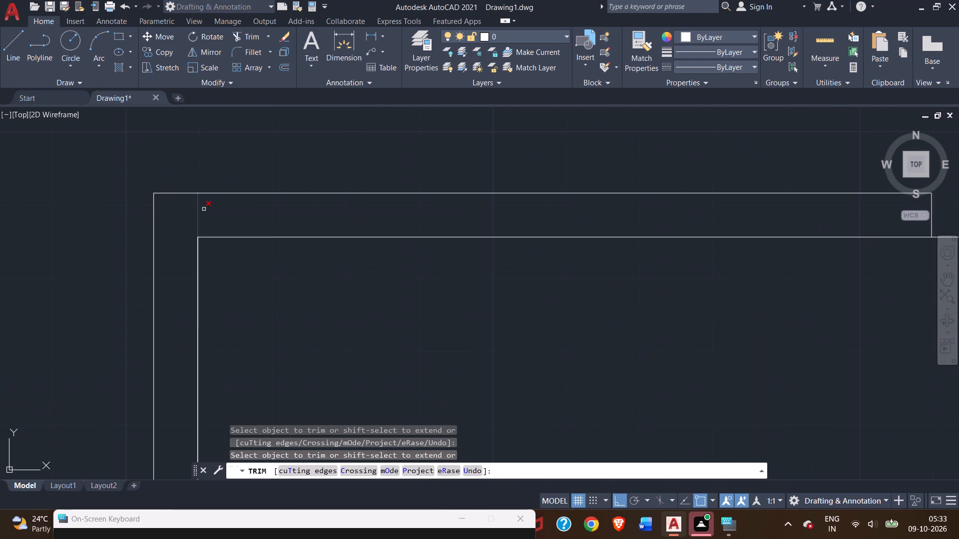
double_click(196, 204)
scroll(186, 228, down, 3)
scroll(258, 285, down, 2)
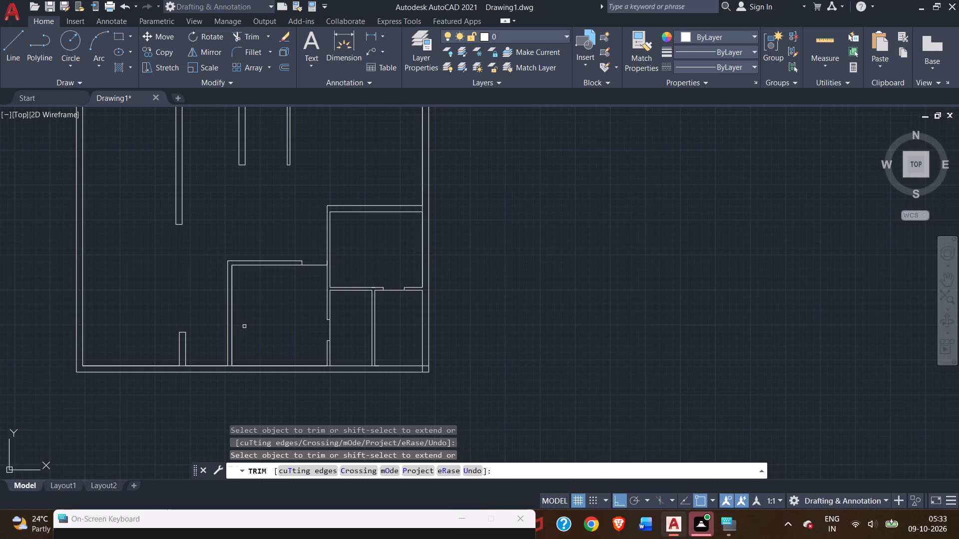
Draw a 4" thick partition from the short lower-left wall's top right corner up to the horizontal wall's top level and back down.
click(8, 53)
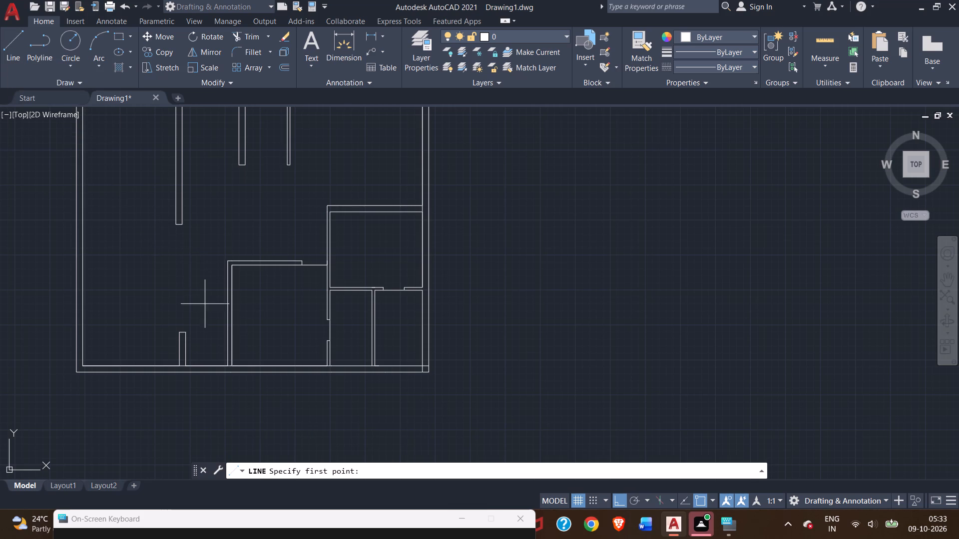
click(187, 331)
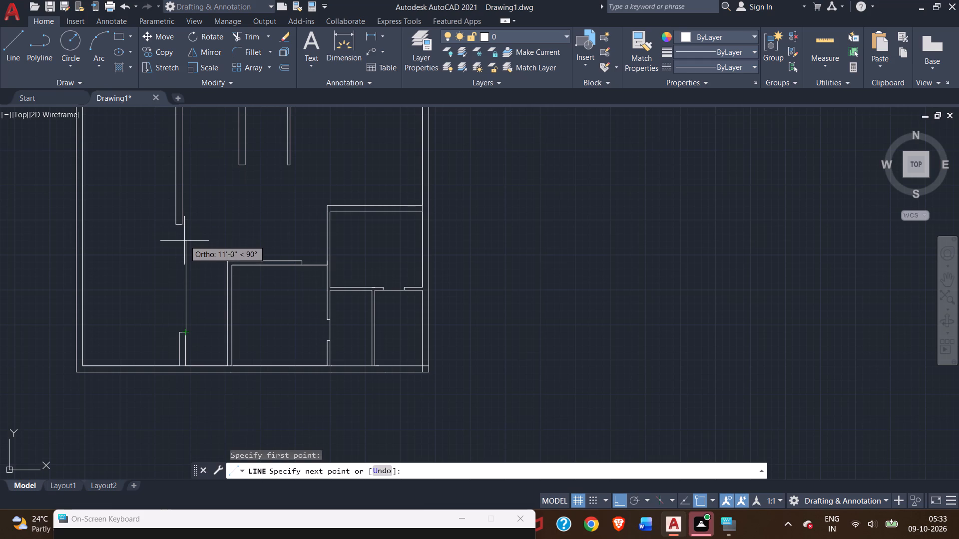
scroll(186, 256, up, 1)
scroll(186, 256, down, 1)
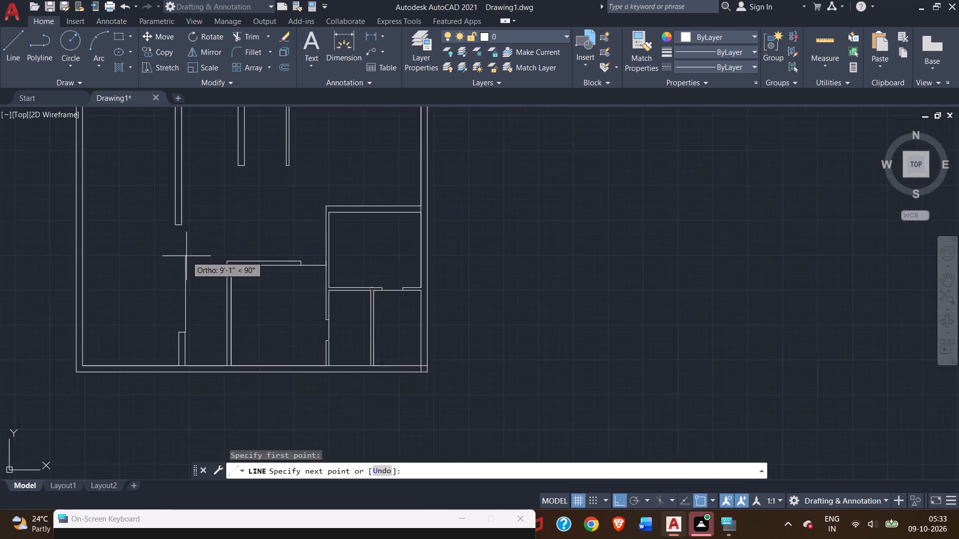
scroll(186, 256, down, 1)
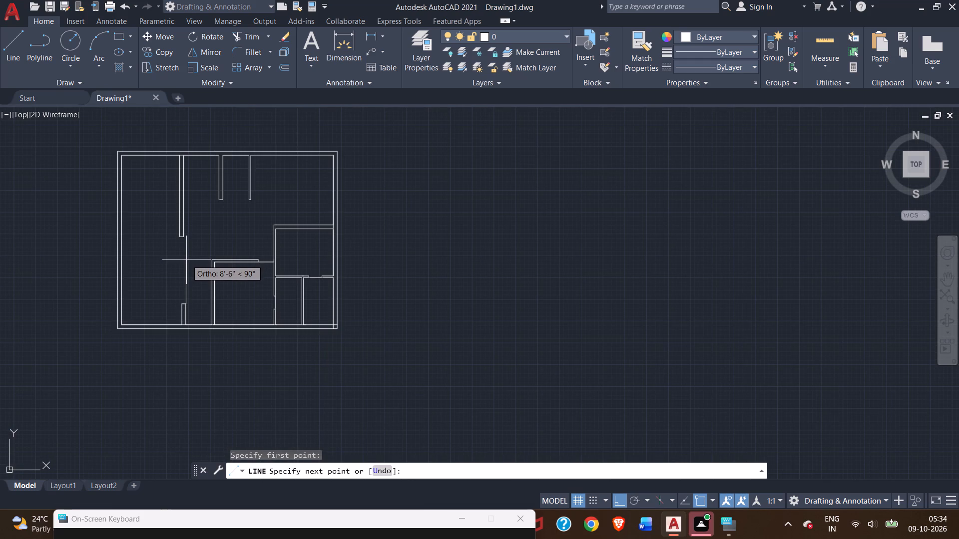
scroll(187, 263, up, 2)
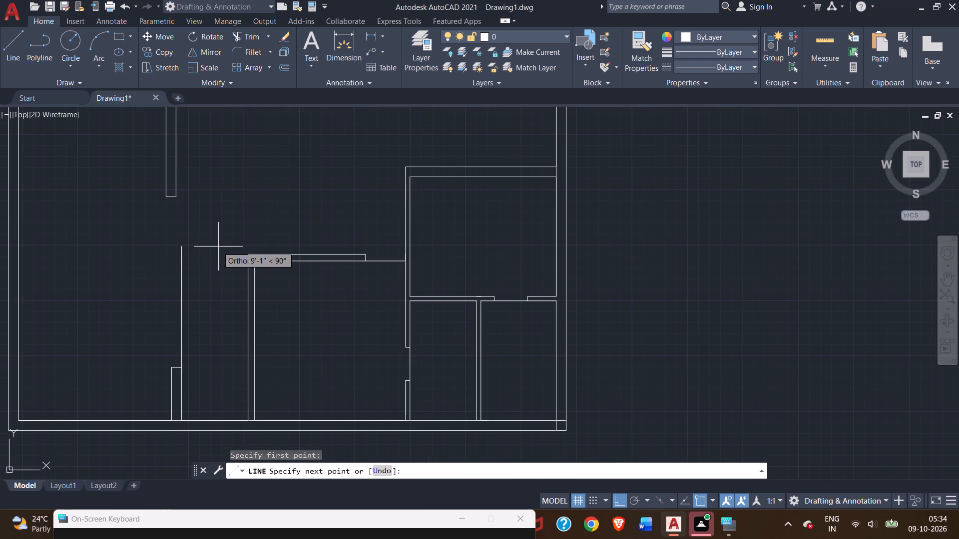
double_click(181, 254)
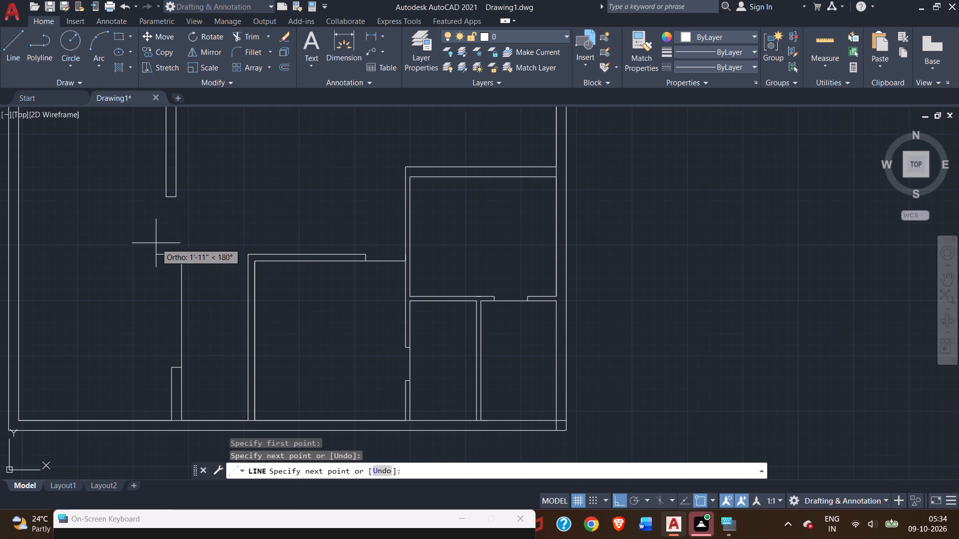
key(4)
key(shift+quotedbl)
key(Return)
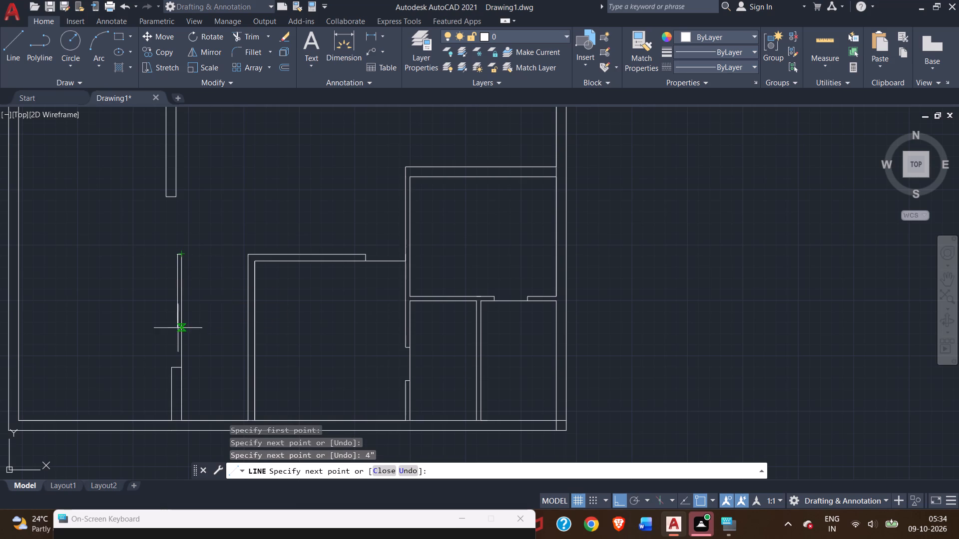
scroll(176, 334, up, 1)
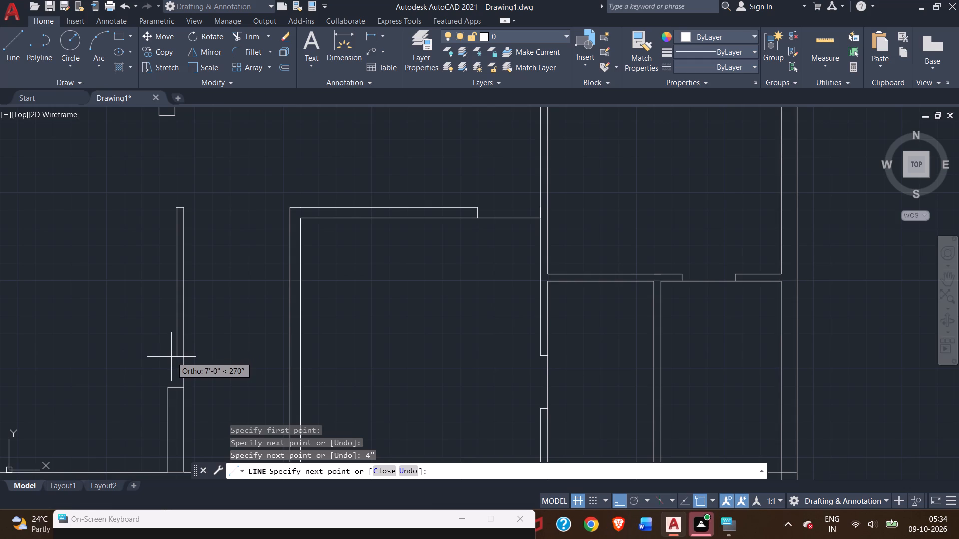
scroll(171, 357, up, 1)
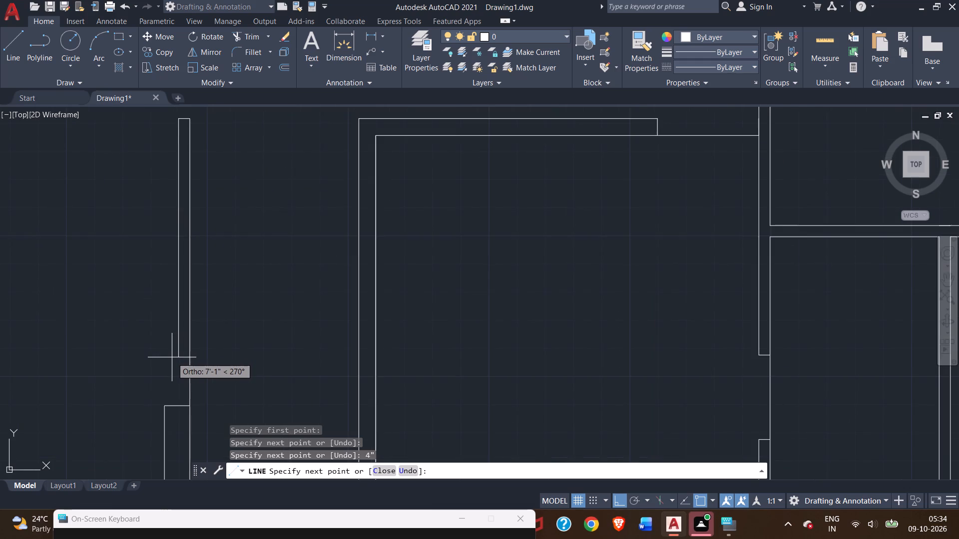
scroll(172, 357, up, 1)
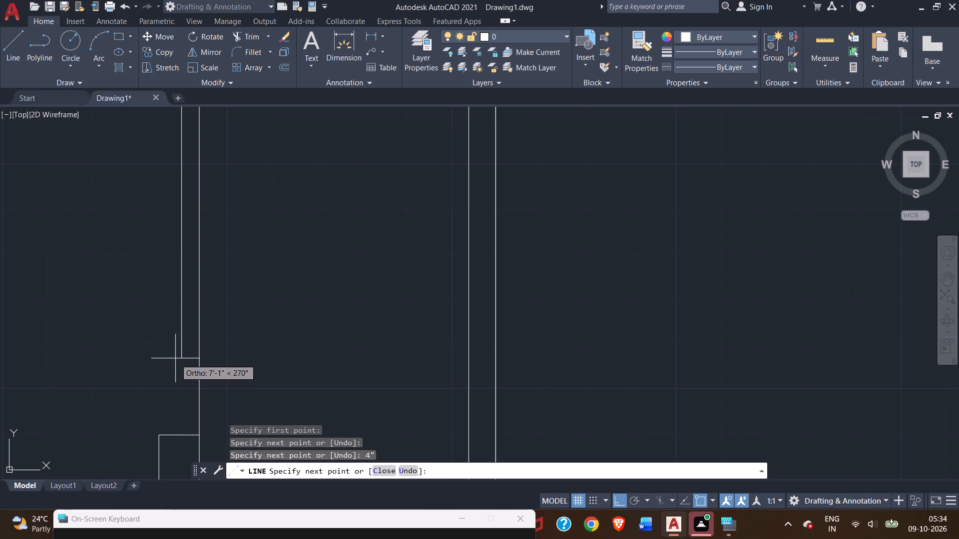
click(178, 435)
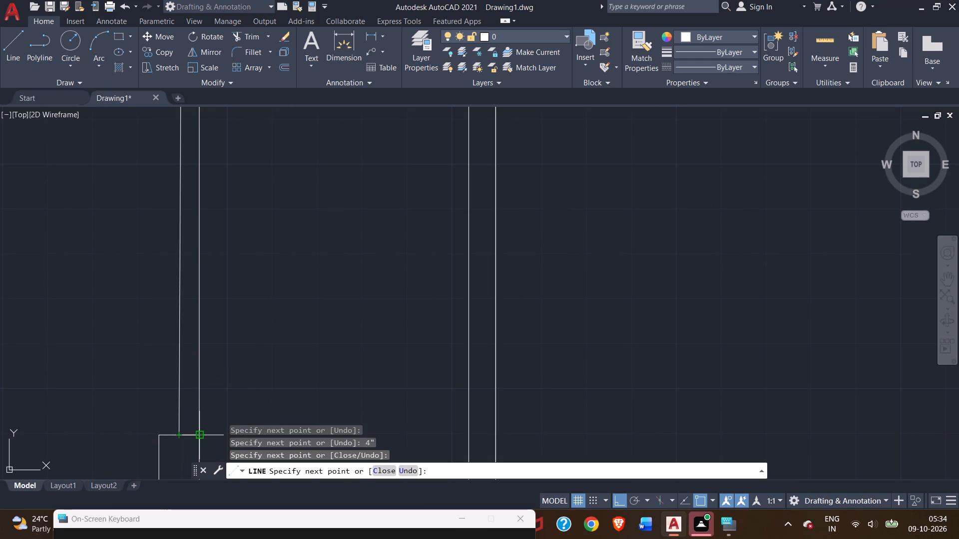
Continue the line along the short wall's top to its right corner, add a 2.5' upward segment, and end the line.
scroll(197, 433, down, 1)
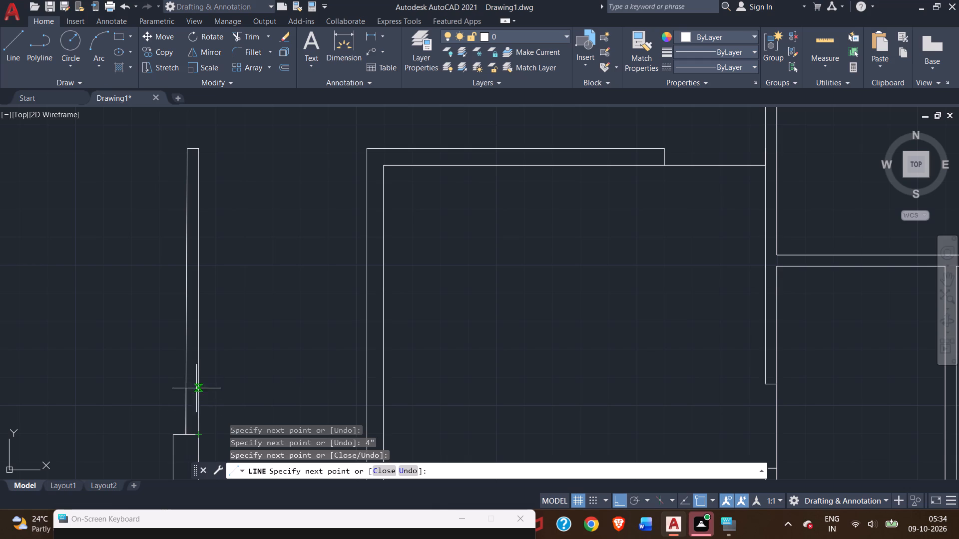
scroll(200, 435, up, 2)
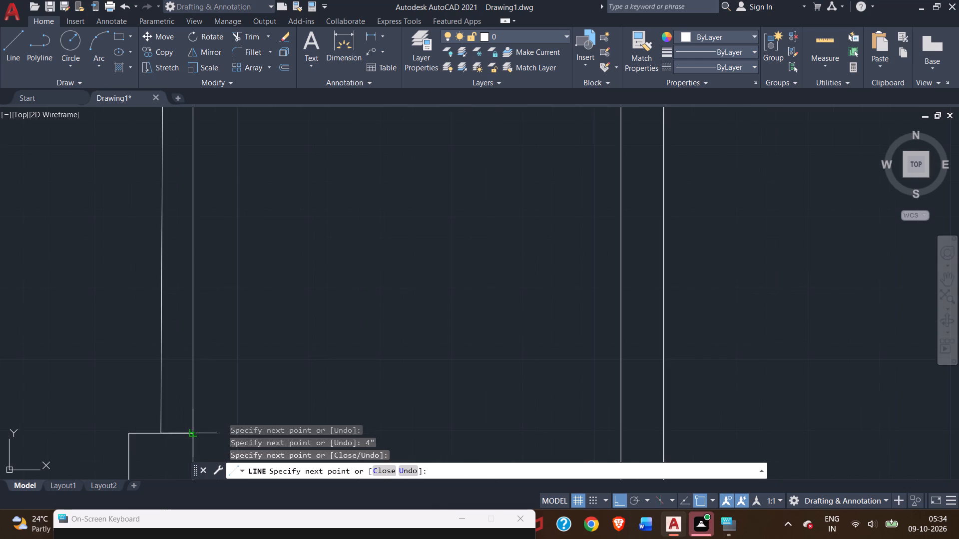
click(195, 432)
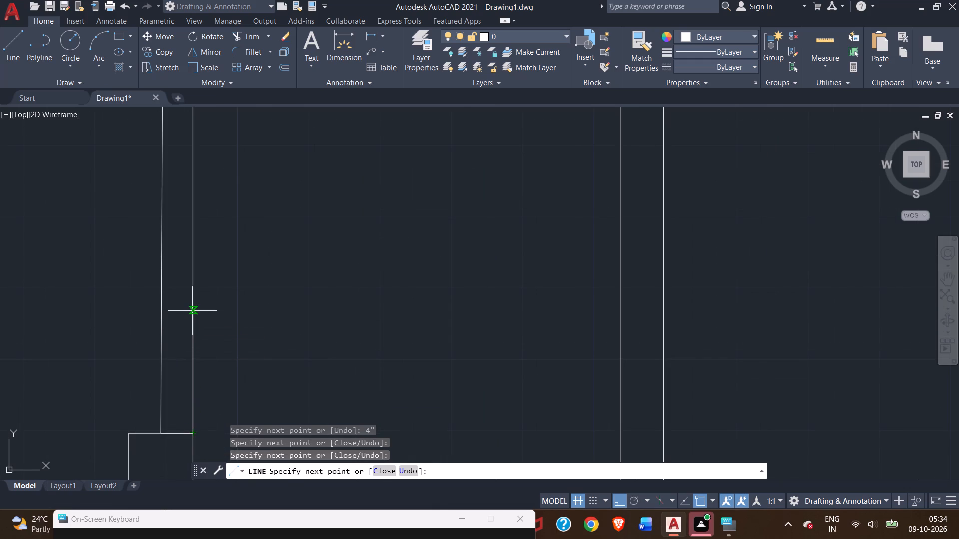
text(2.5')
key(Return)
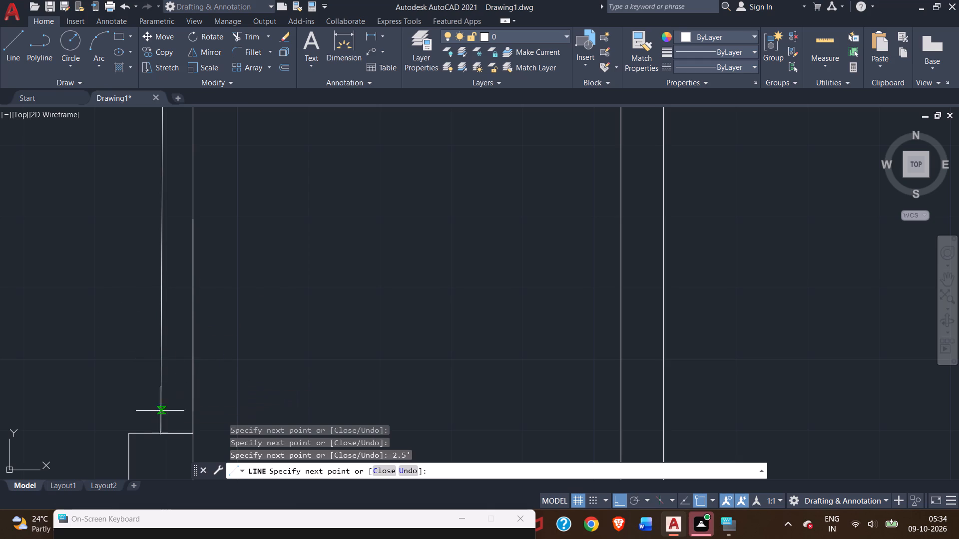
scroll(201, 449, down, 2)
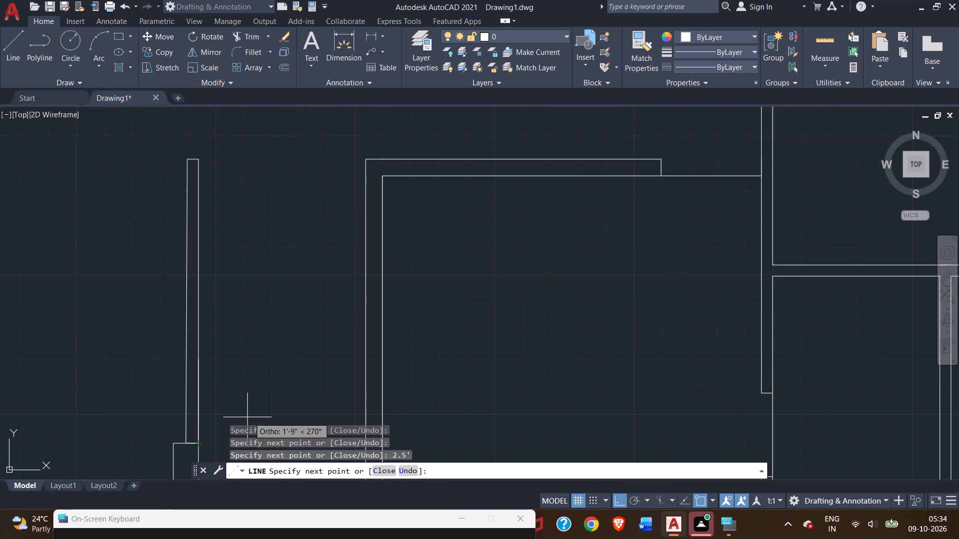
middle_drag(222, 397, 210, 310)
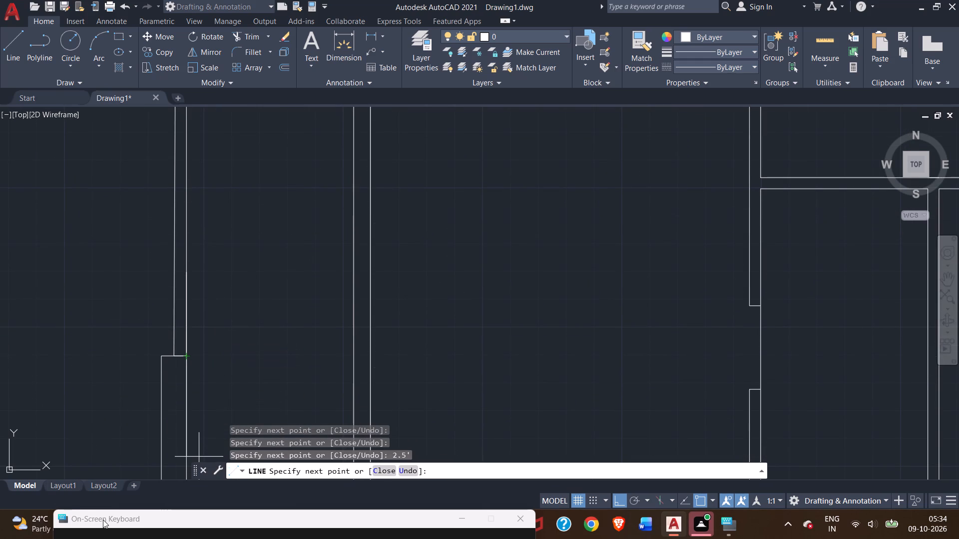
key(Escape)
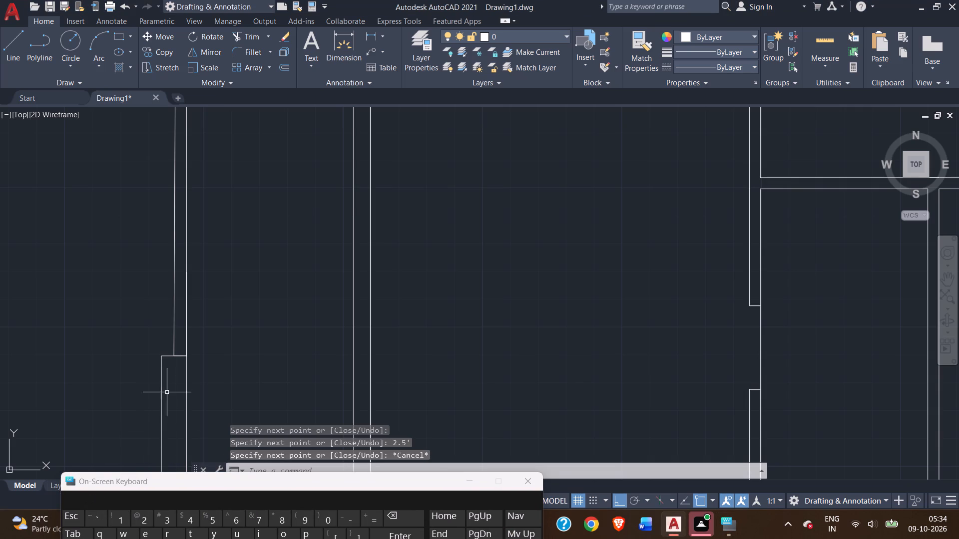
Mark a door opening in the thin partition with a 2.5' line up from the short wall's corner and a jamb across the thickness.
click(7, 29)
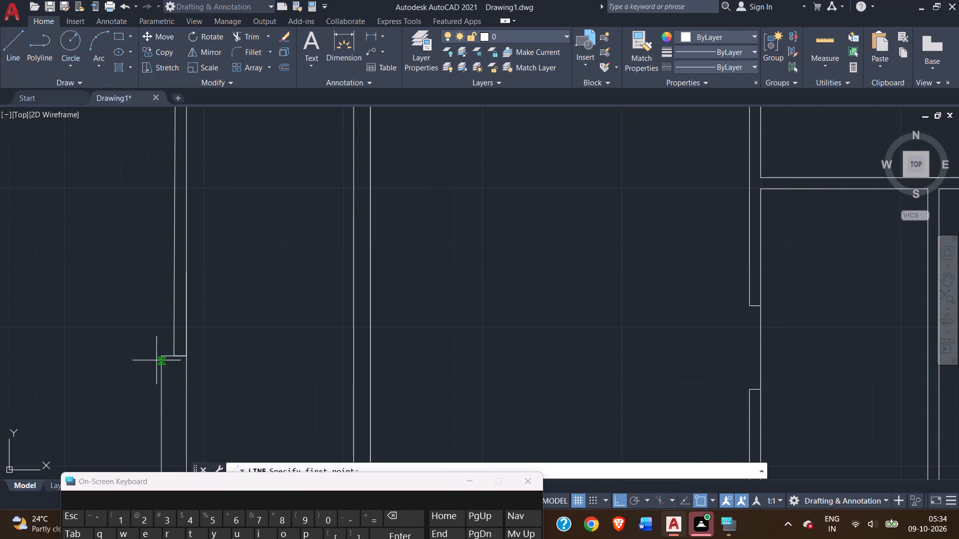
click(188, 356)
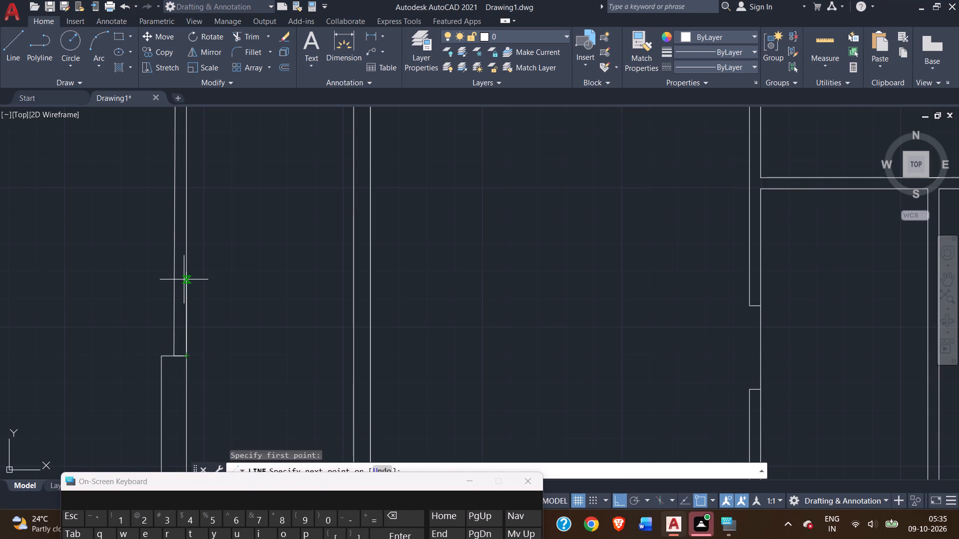
text(2.5')
key(Return)
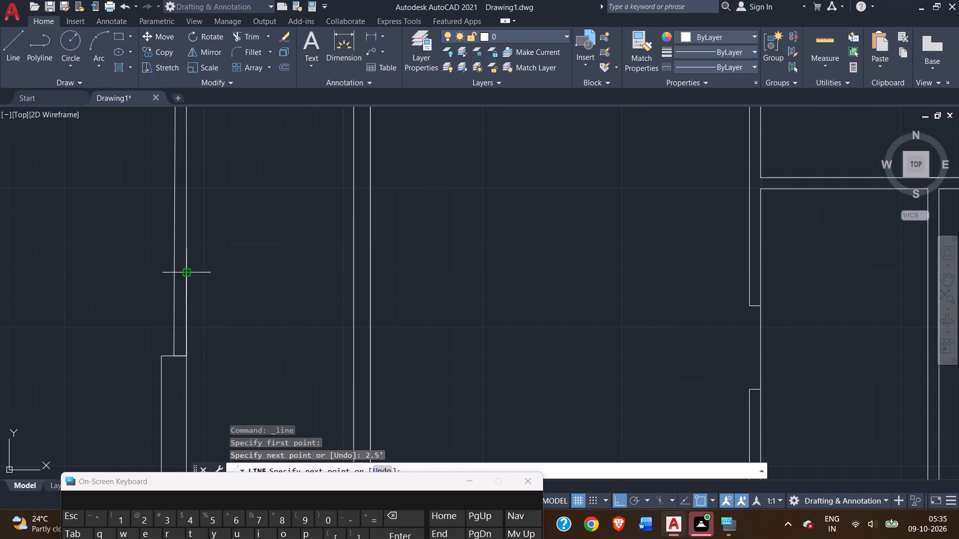
click(176, 271)
right_click(172, 271)
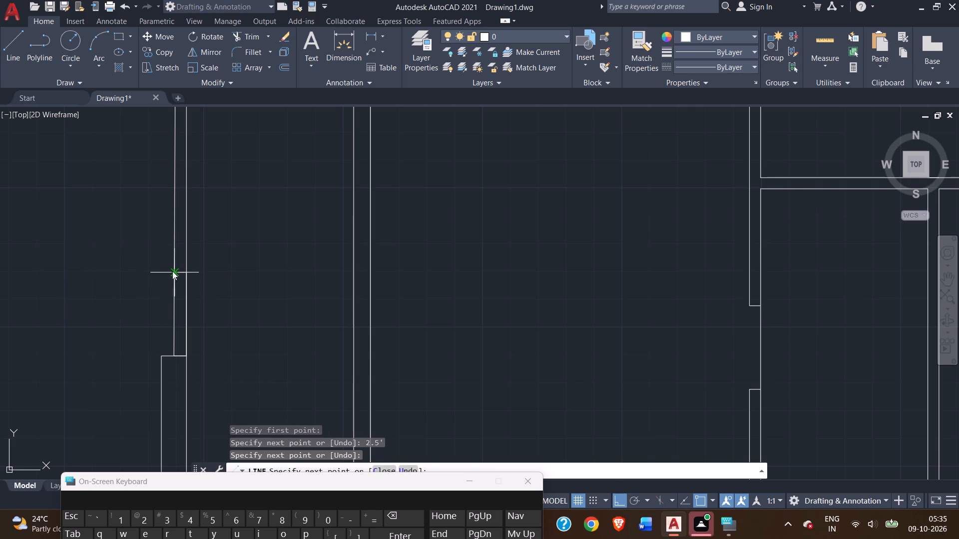
click(191, 278)
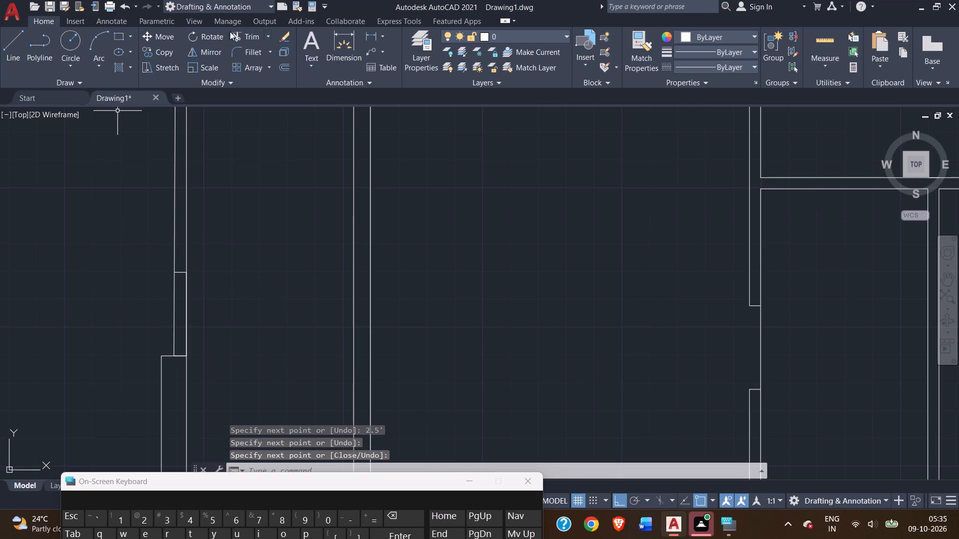
Trim the thin partition's left line between the new jamb and the short wall's top.
click(240, 34)
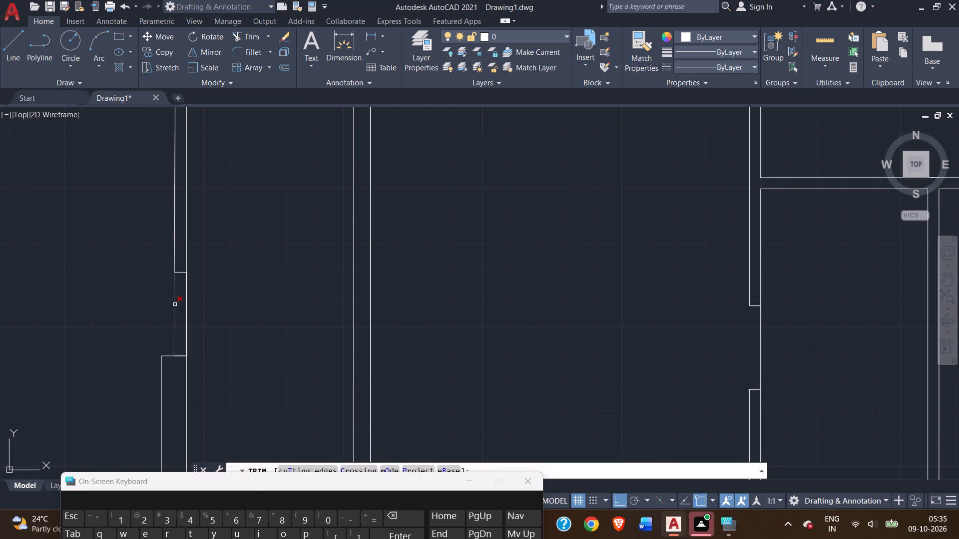
click(175, 304)
scroll(139, 316, down, 2)
right_click(123, 293)
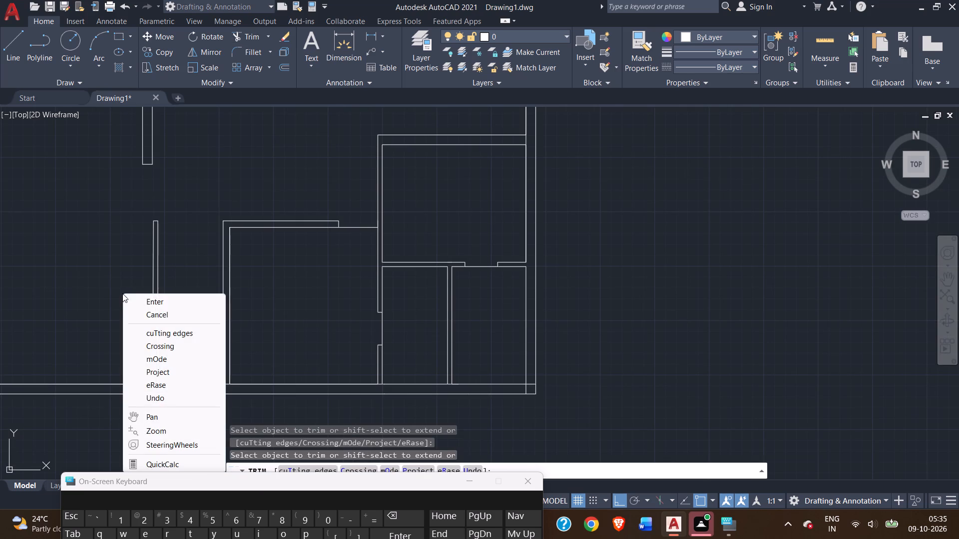
click(134, 301)
Erase the overlapping short line along the top of the short lower-left wall.
scroll(159, 341, up, 3)
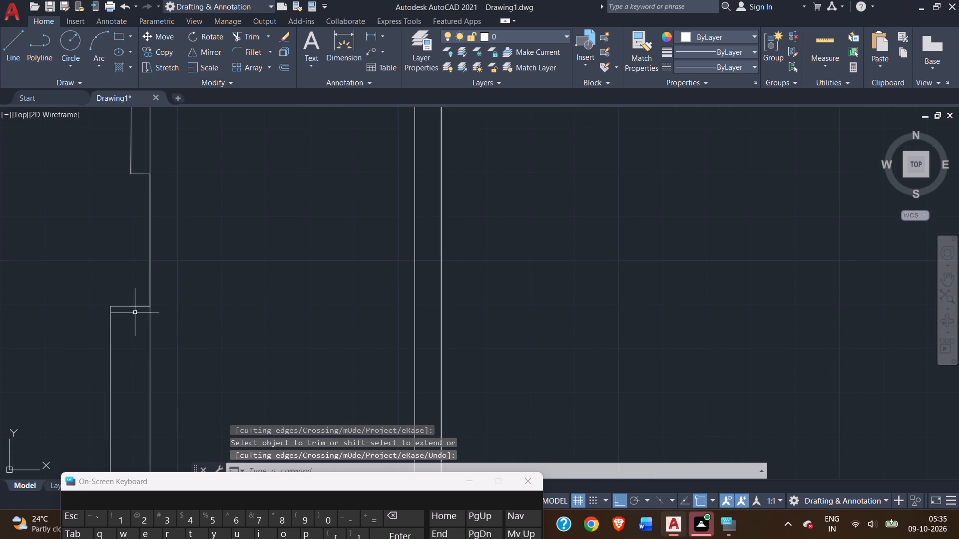
click(136, 306)
key(Delete)
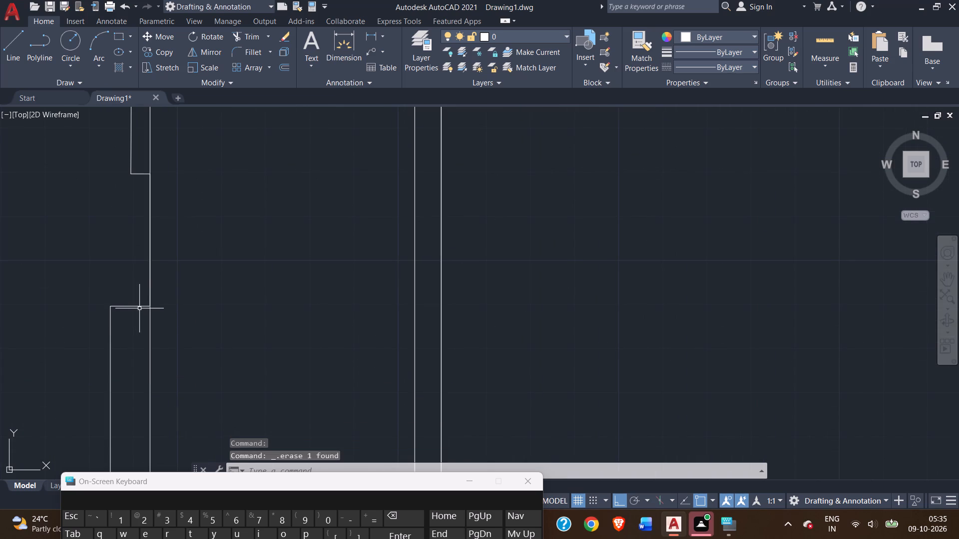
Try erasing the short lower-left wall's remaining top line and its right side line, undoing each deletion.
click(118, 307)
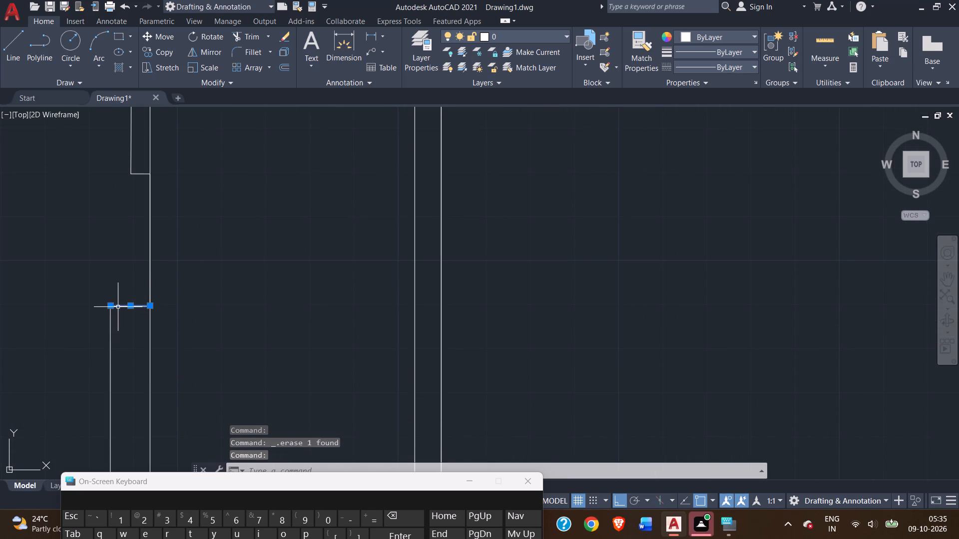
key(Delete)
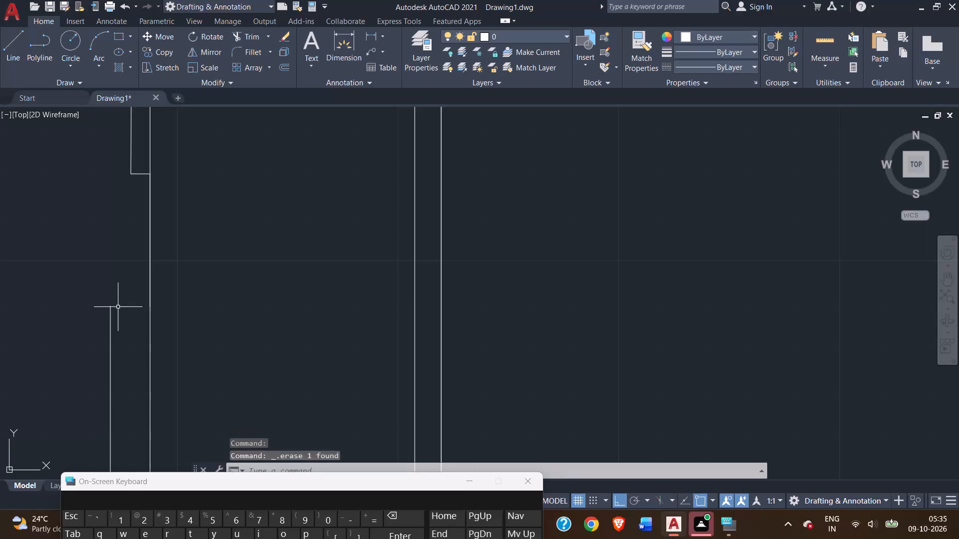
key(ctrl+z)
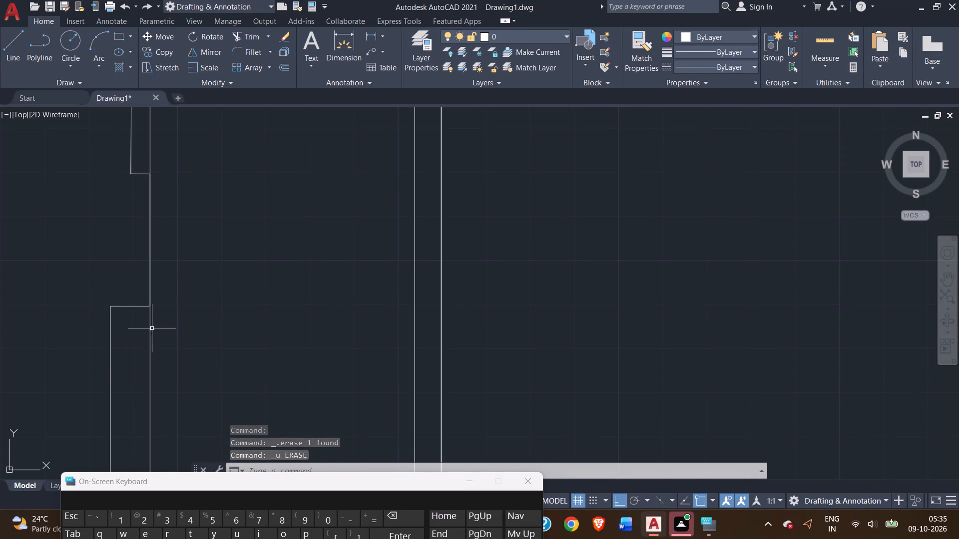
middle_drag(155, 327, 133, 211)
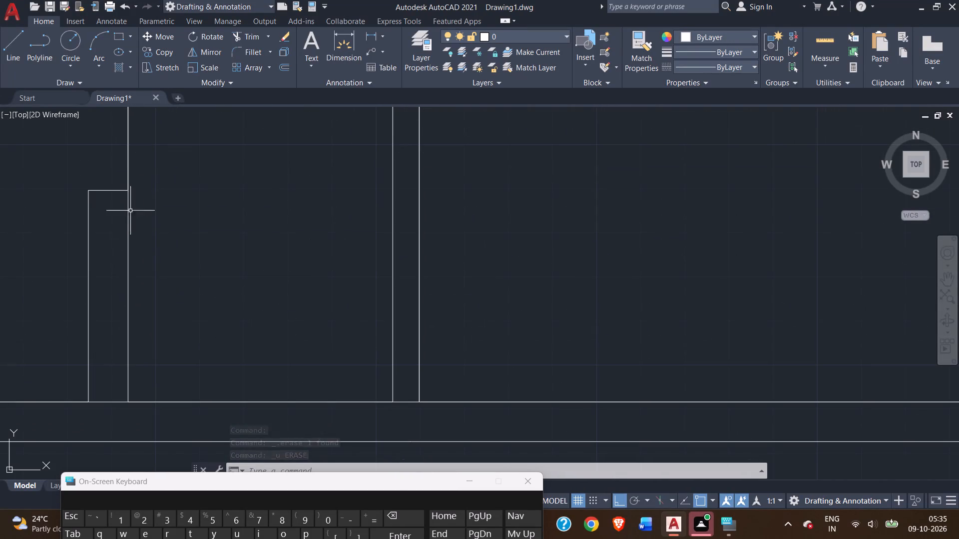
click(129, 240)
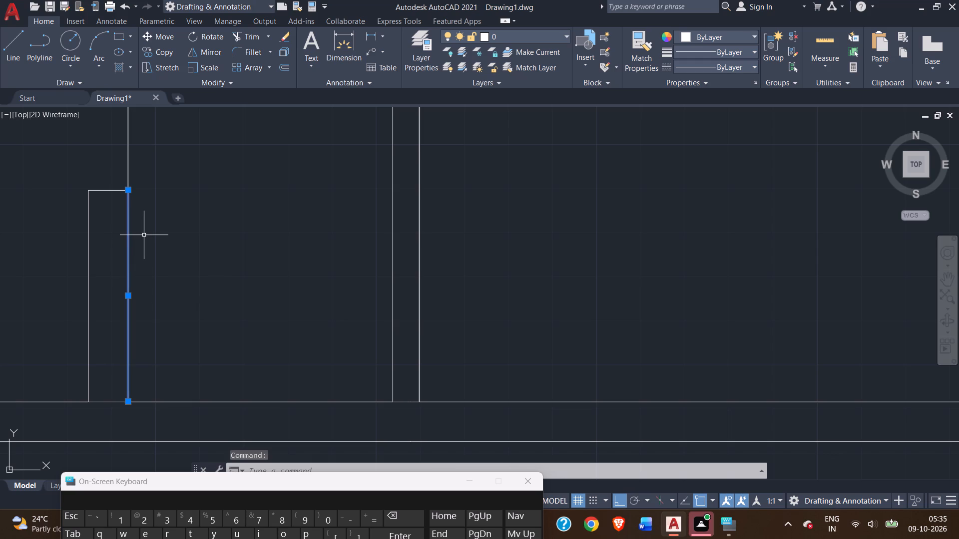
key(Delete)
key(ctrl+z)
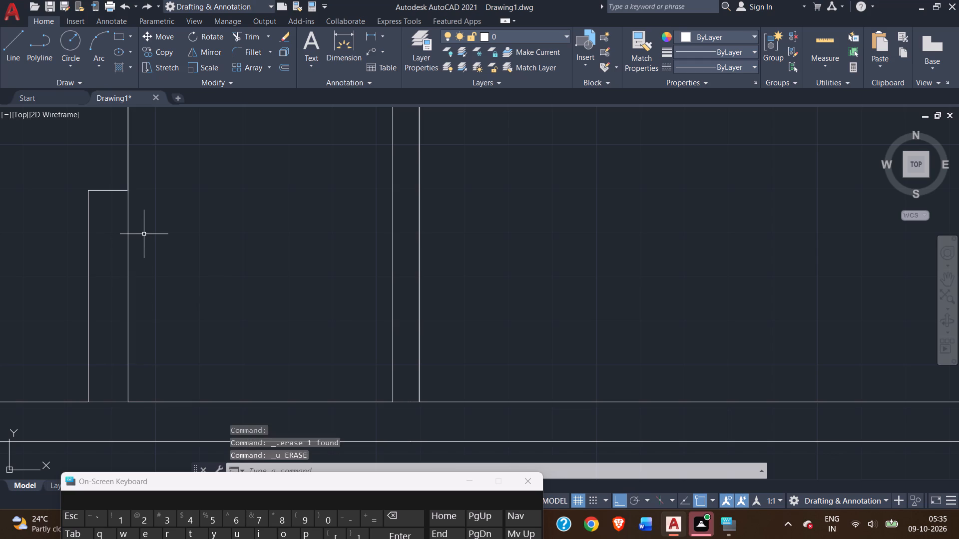
Measure the distance from the outer wall's inner lower-left corner to the short wall's left base corner, leaving no dimension.
scroll(165, 227, down, 3)
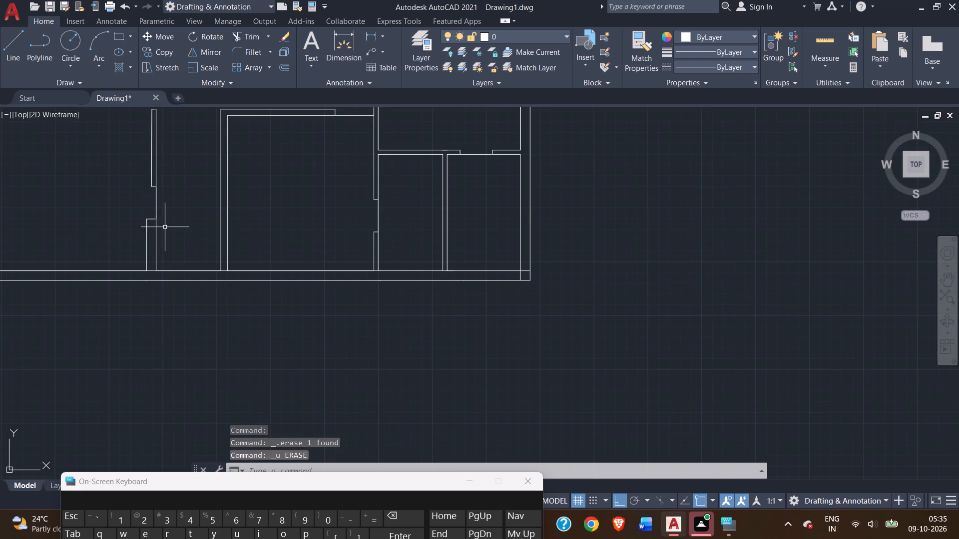
middle_drag(178, 224, 274, 285)
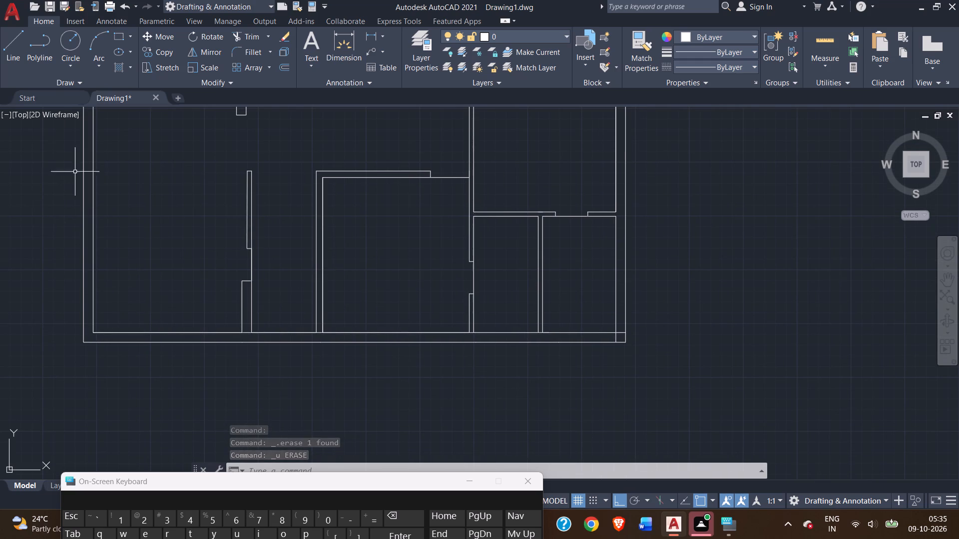
click(340, 41)
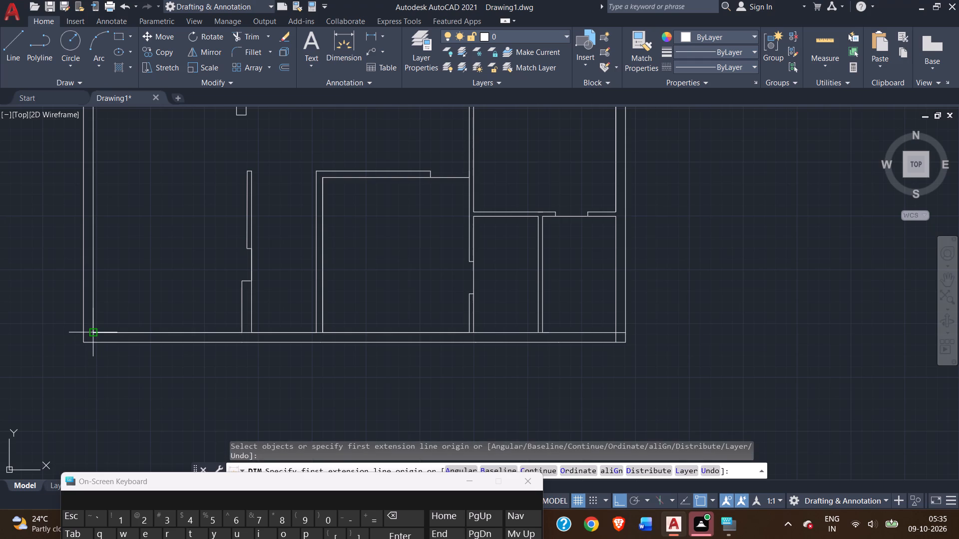
click(94, 332)
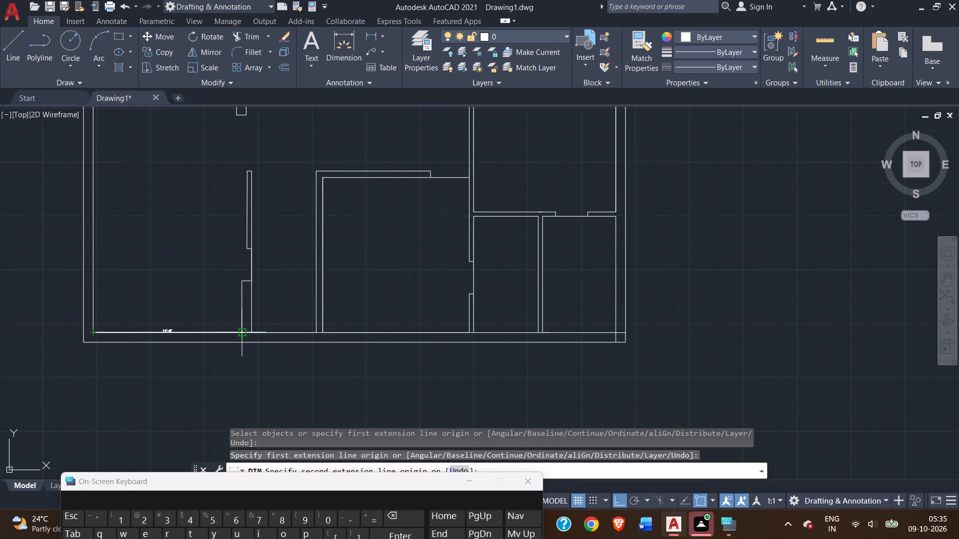
scroll(240, 332, up, 2)
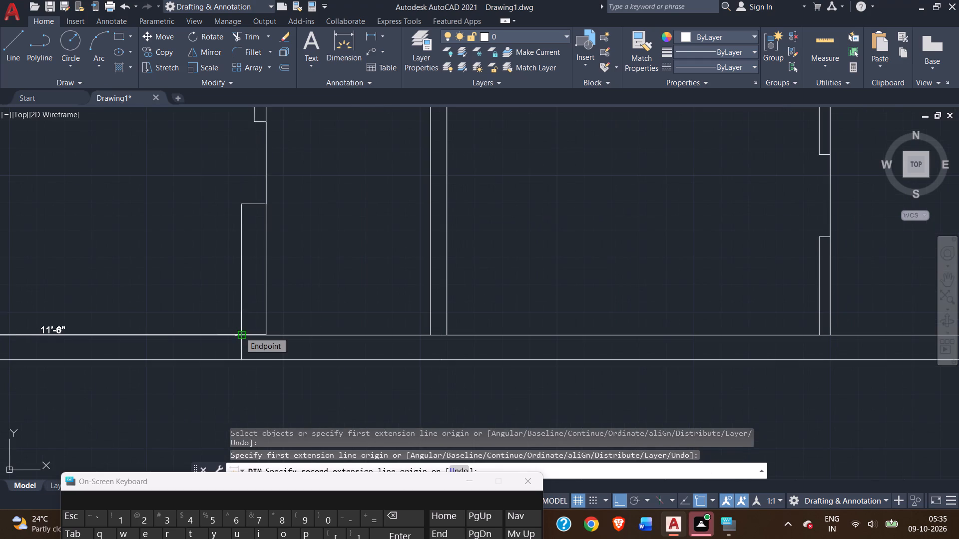
right_click(169, 302)
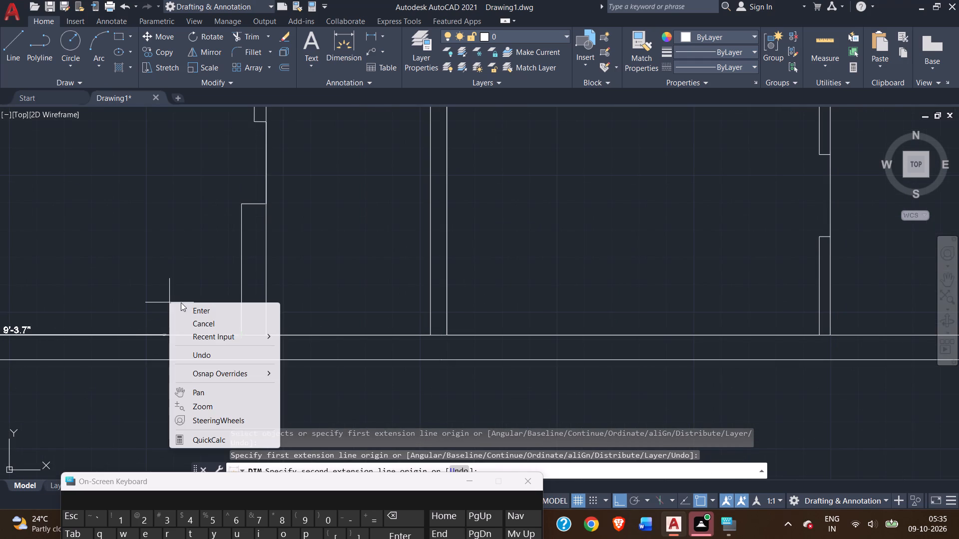
click(192, 308)
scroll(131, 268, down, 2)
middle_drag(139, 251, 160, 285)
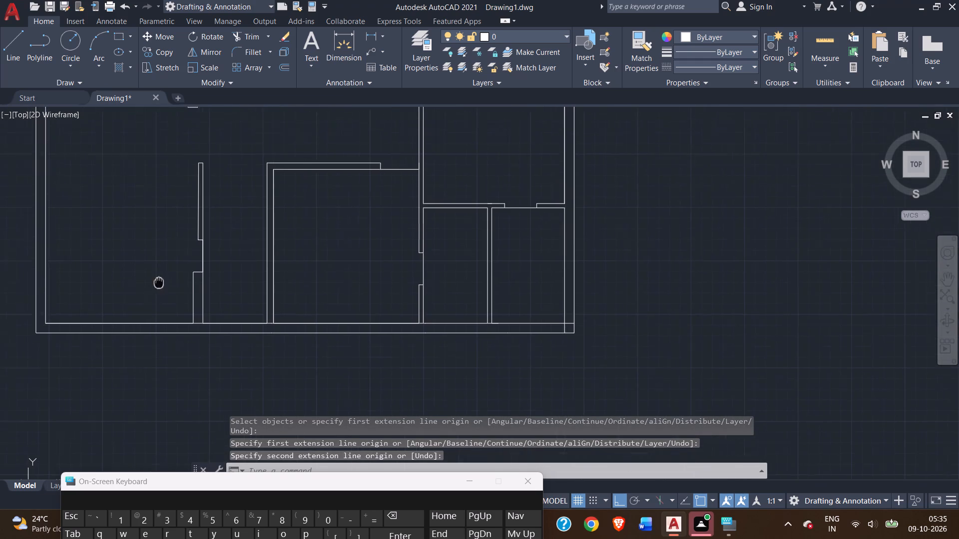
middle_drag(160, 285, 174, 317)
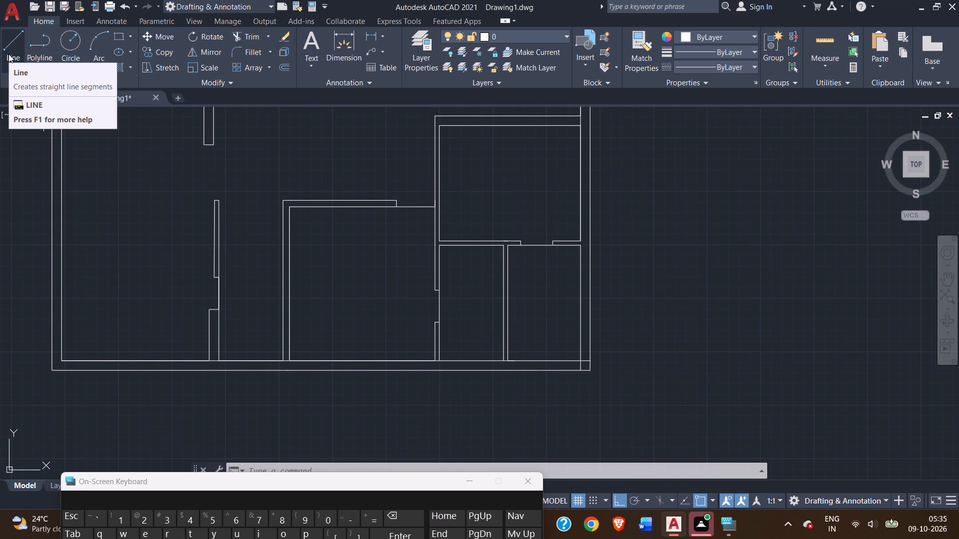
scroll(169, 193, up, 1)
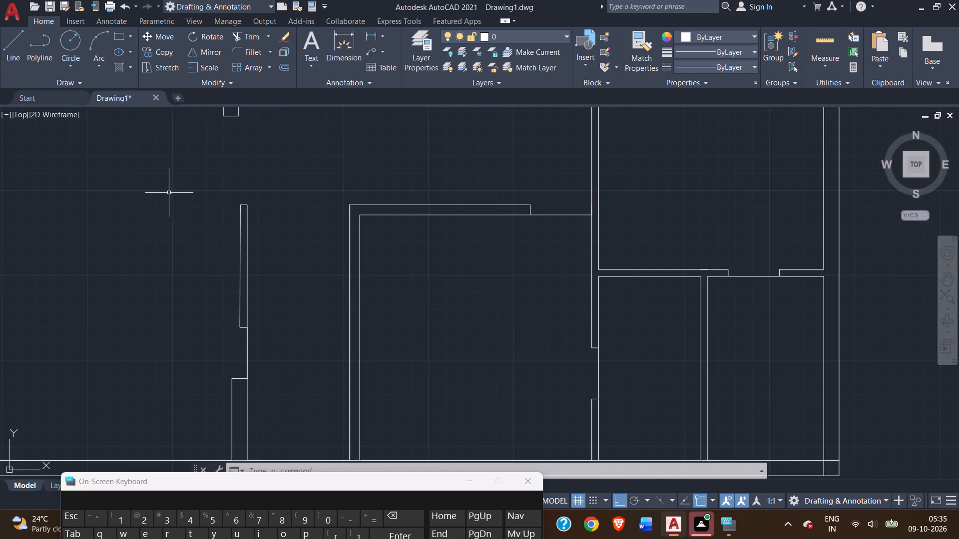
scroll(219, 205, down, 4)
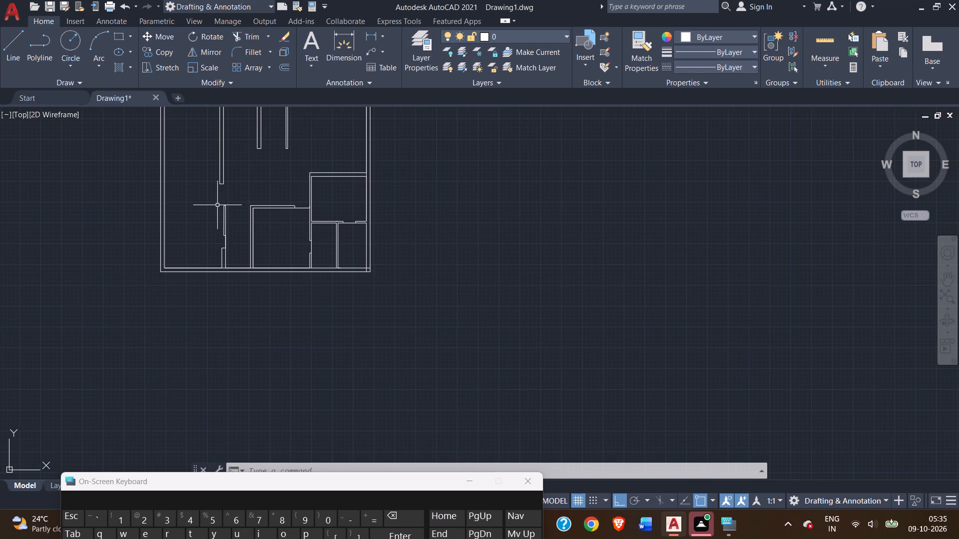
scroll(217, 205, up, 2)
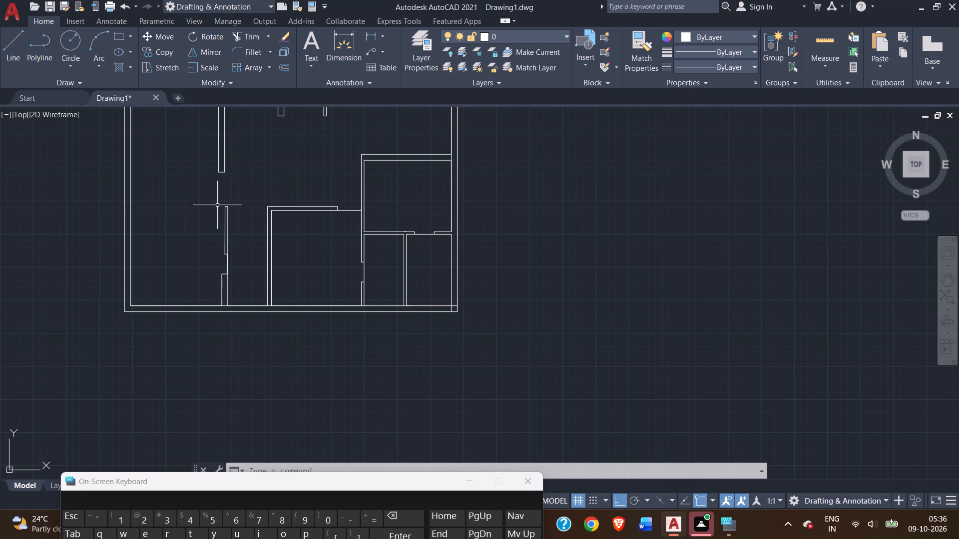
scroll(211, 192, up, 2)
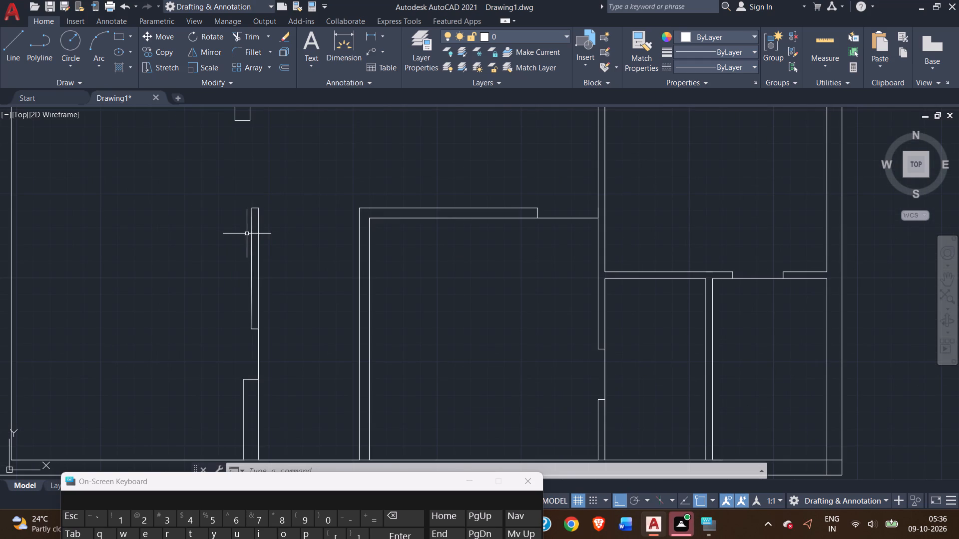
Draw a wall: 16' up from the inner lower-left corner, right to the upper vertical wall's right face, up to its end, and back left.
scroll(157, 263, down, 2)
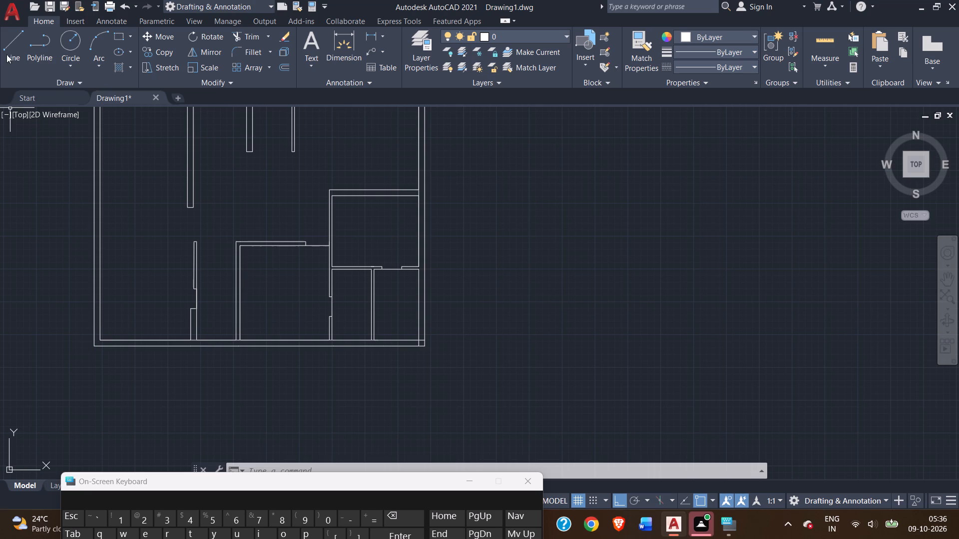
click(6, 53)
double_click(100, 340)
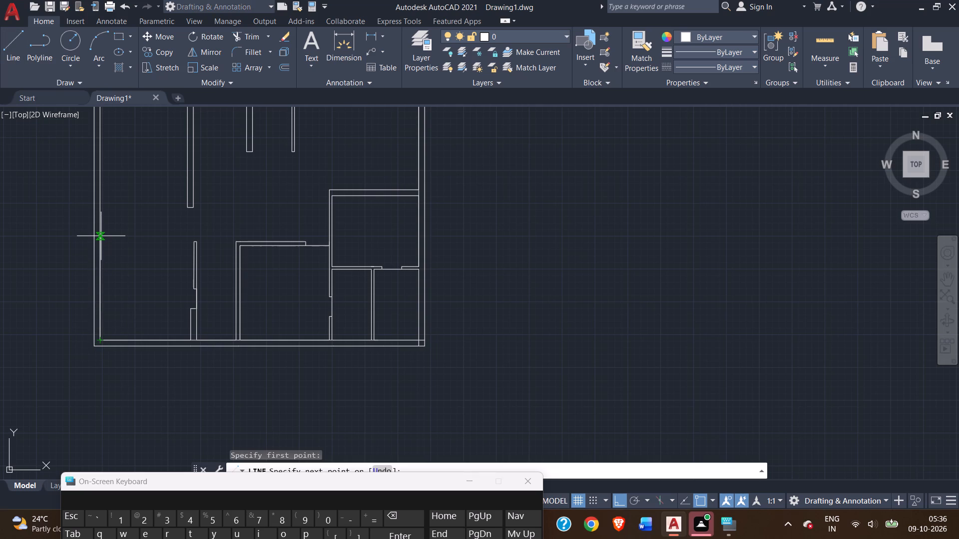
text(16')
key(Return)
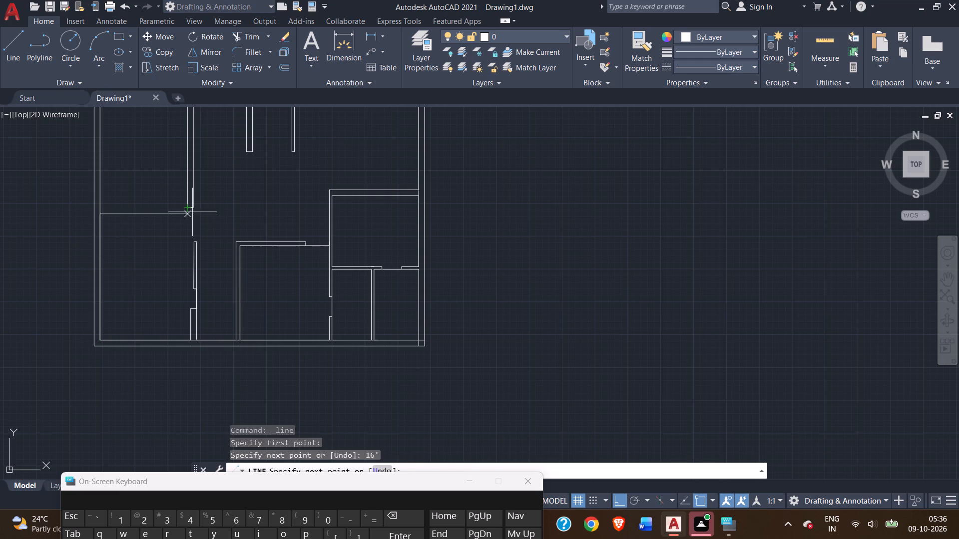
scroll(192, 213, up, 2)
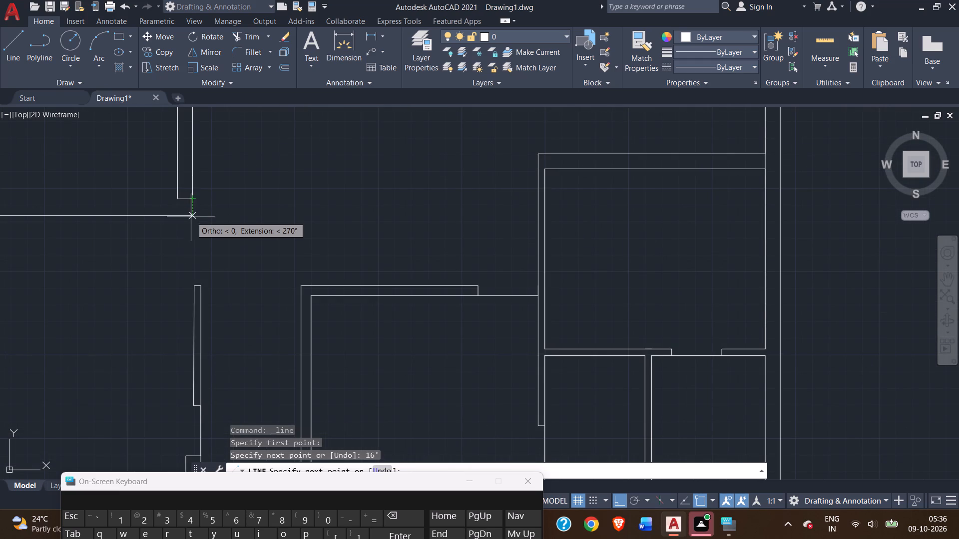
click(192, 216)
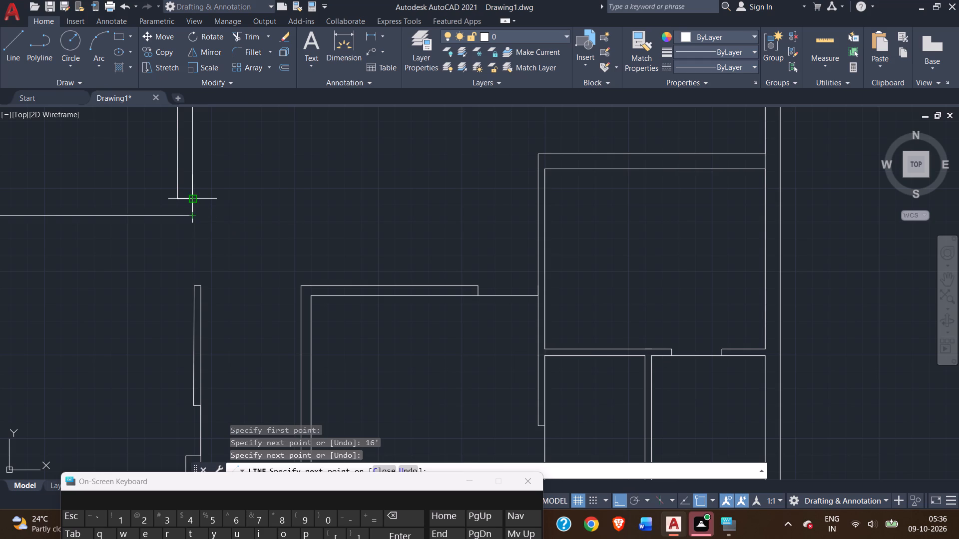
click(192, 199)
scroll(110, 200, down, 3)
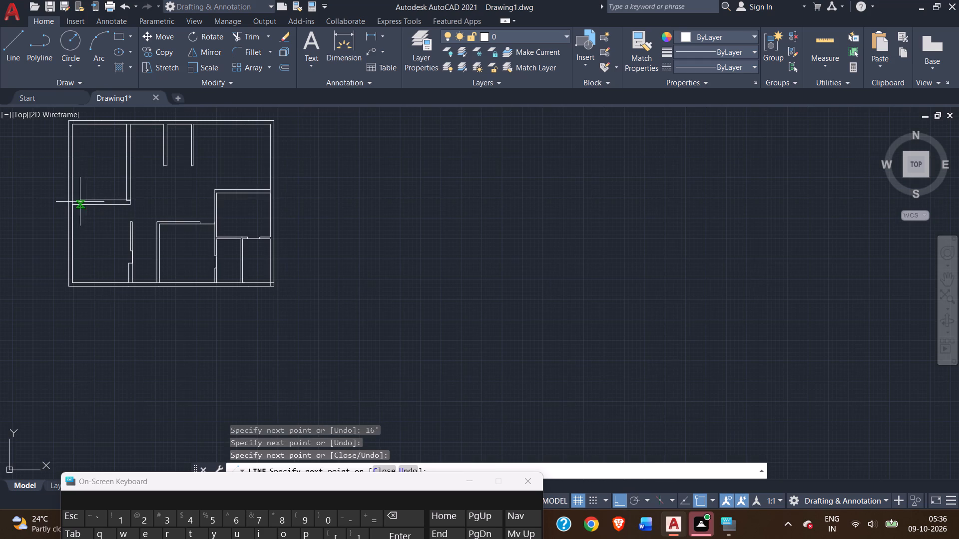
scroll(74, 200, up, 3)
click(62, 199)
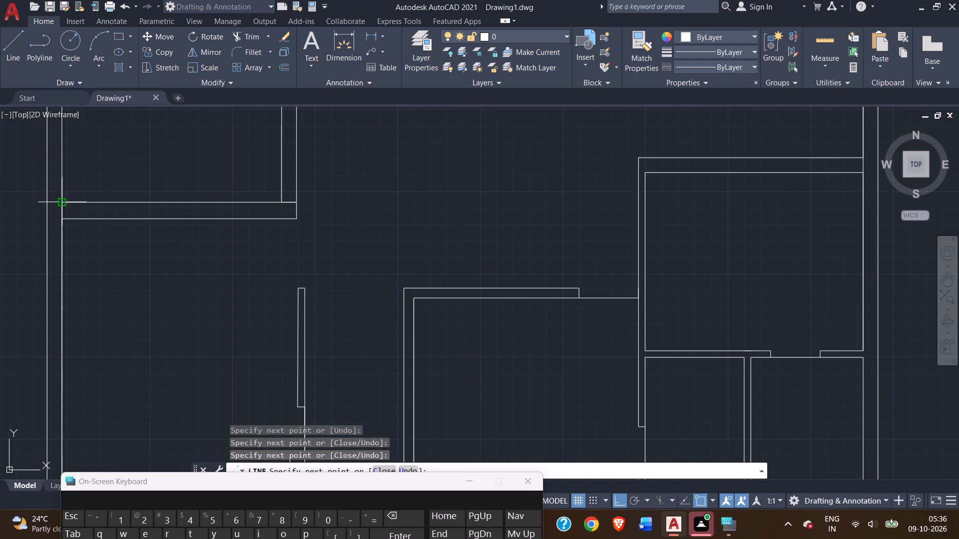
right_click(136, 190)
click(161, 196)
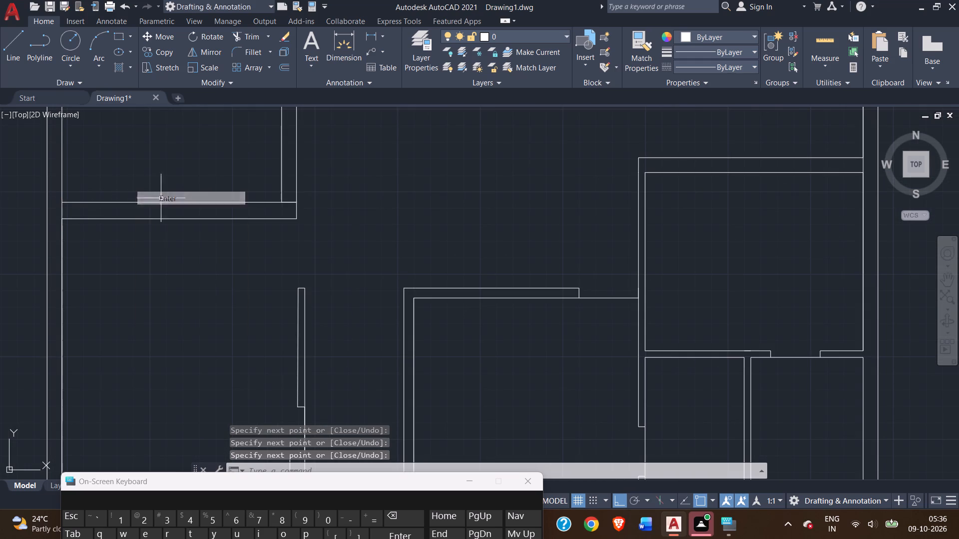
Measure the distance from the outer wall's inner lower-left corner to the short lower wall's left base corner, leaving no dimension.
scroll(201, 279, down, 2)
middle_drag(207, 300, 179, 263)
scroll(196, 228, up, 3)
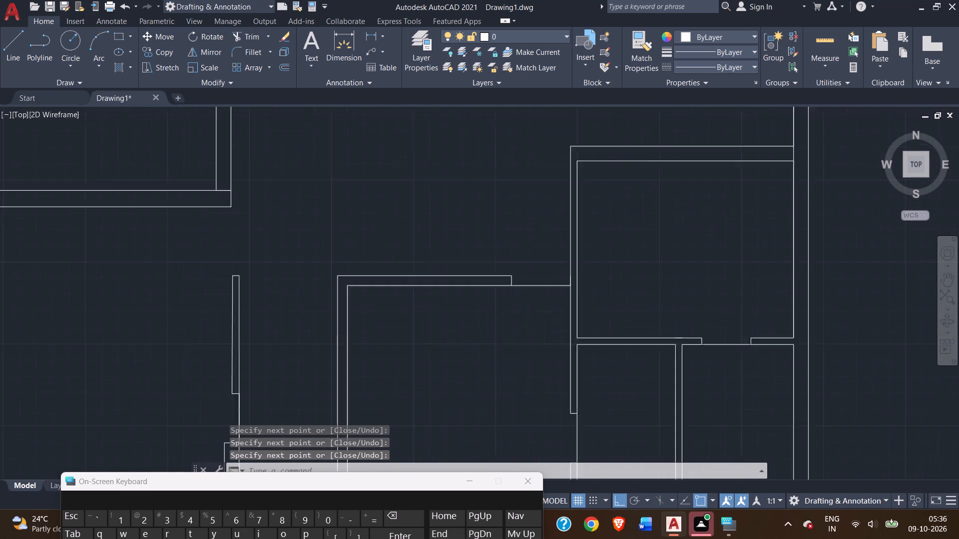
scroll(196, 228, up, 1)
scroll(232, 225, down, 2)
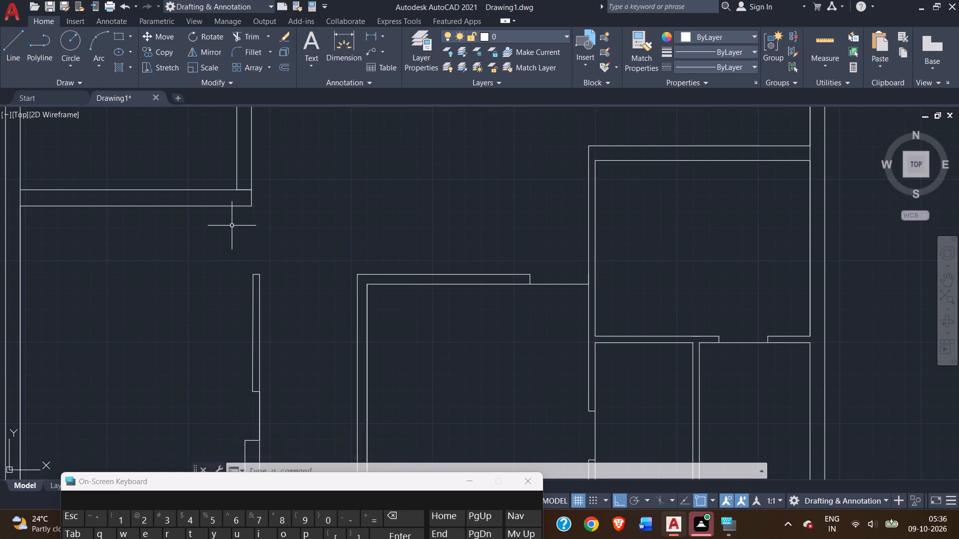
scroll(192, 234, down, 1)
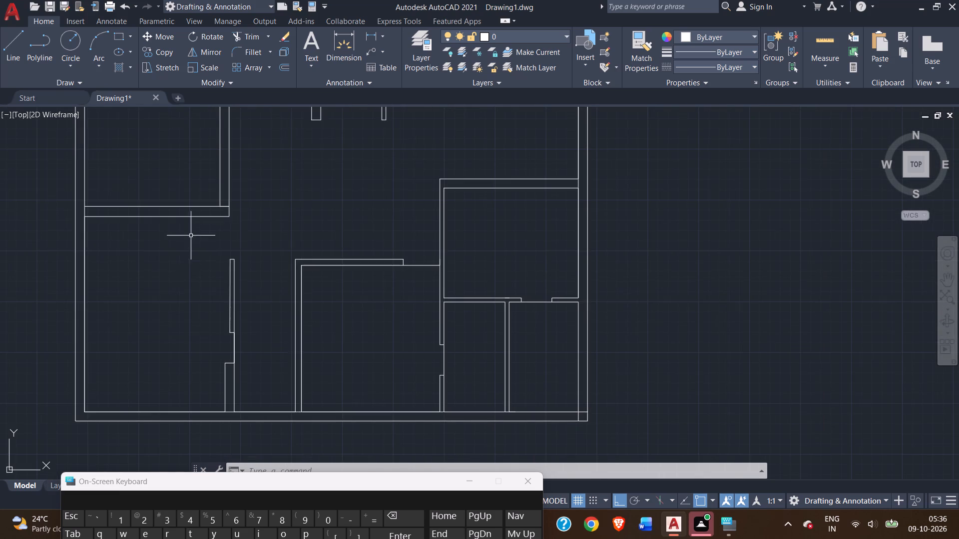
middle_drag(180, 270, 172, 213)
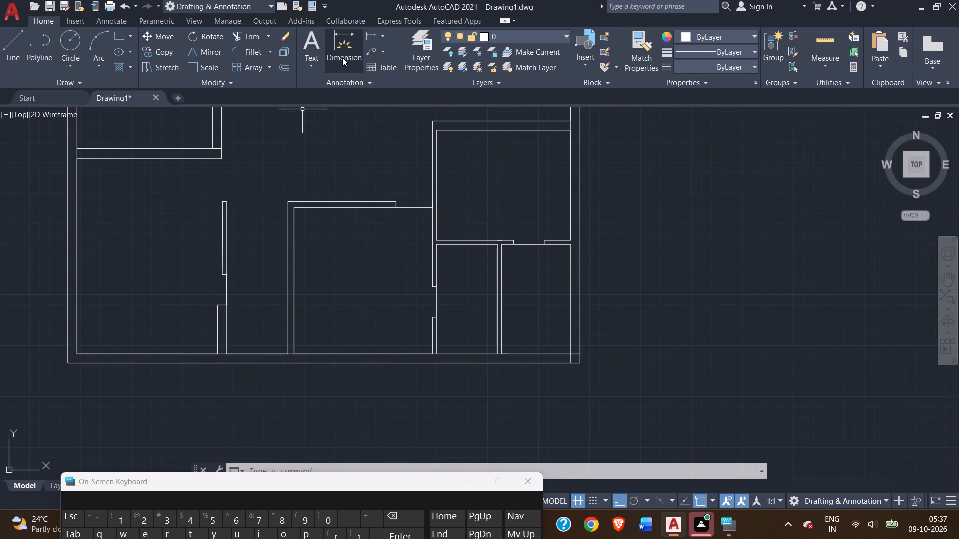
click(346, 53)
scroll(76, 379, up, 1)
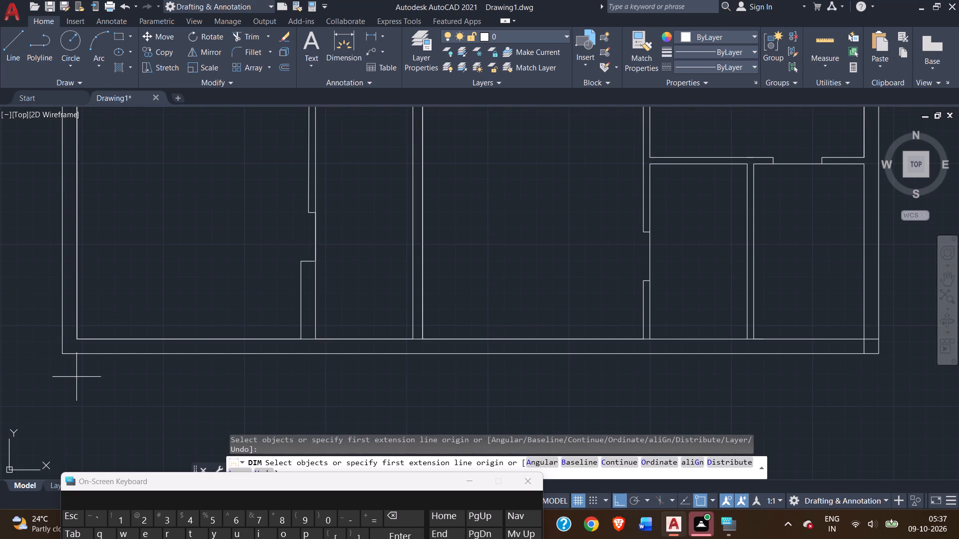
scroll(76, 357, up, 1)
click(75, 329)
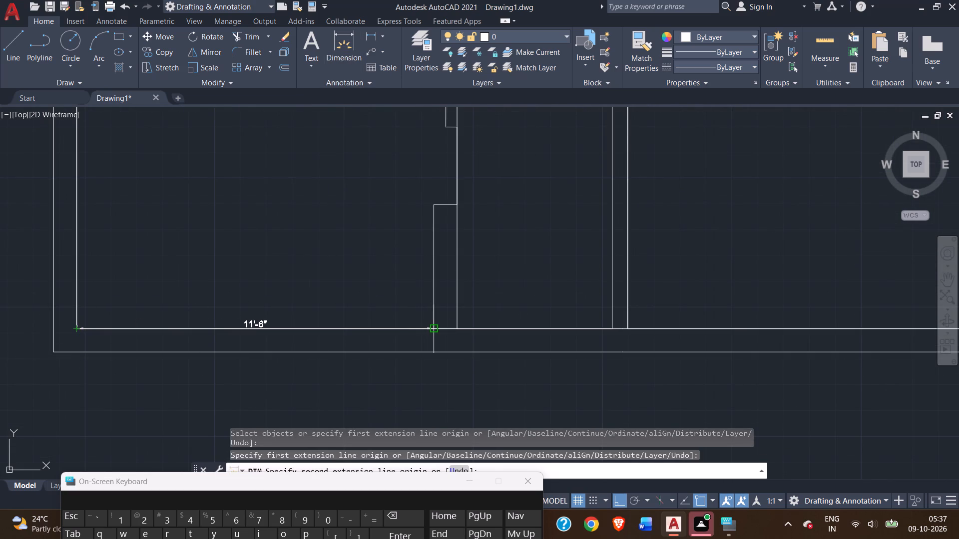
right_click(296, 310)
click(316, 317)
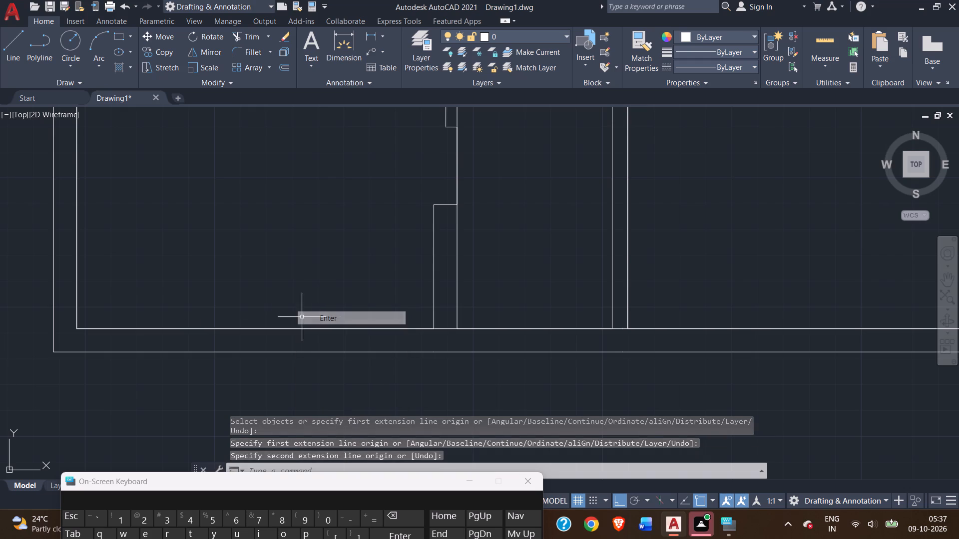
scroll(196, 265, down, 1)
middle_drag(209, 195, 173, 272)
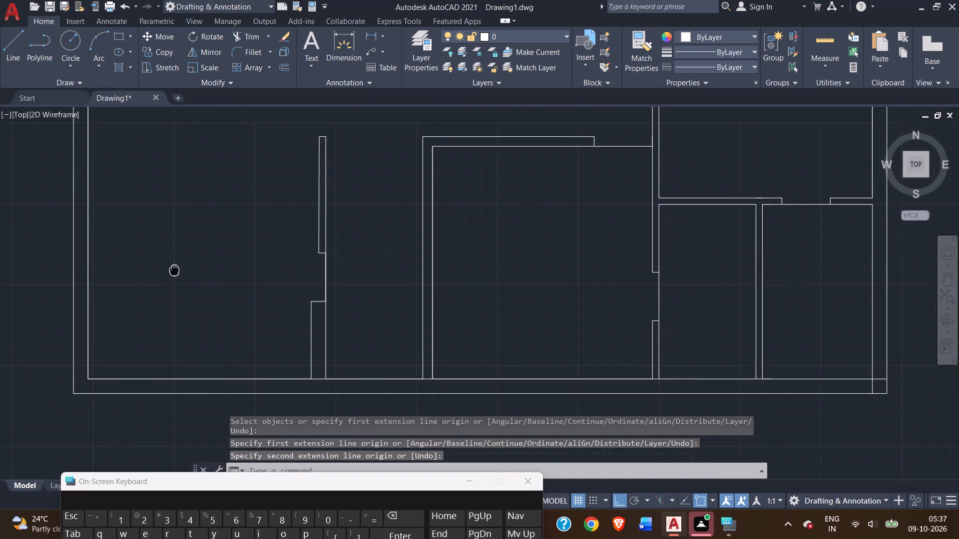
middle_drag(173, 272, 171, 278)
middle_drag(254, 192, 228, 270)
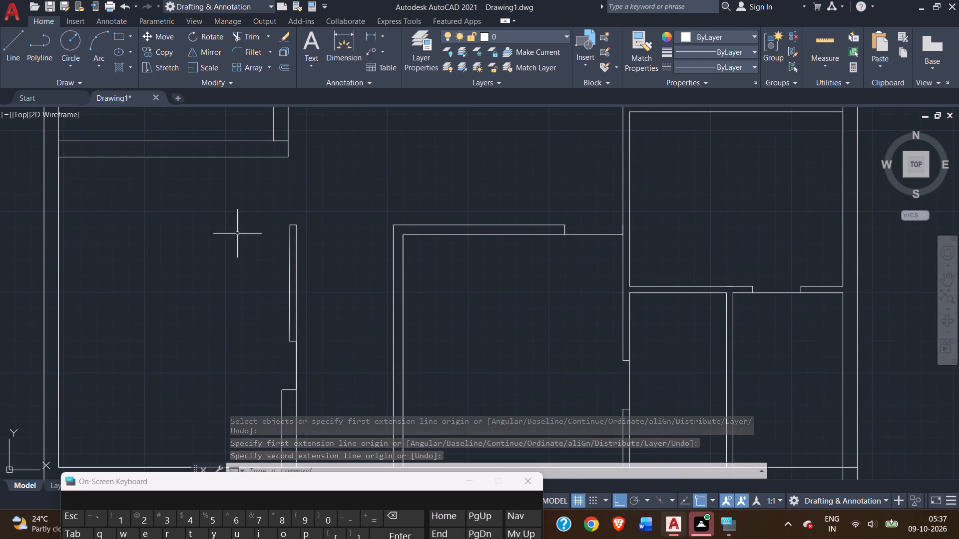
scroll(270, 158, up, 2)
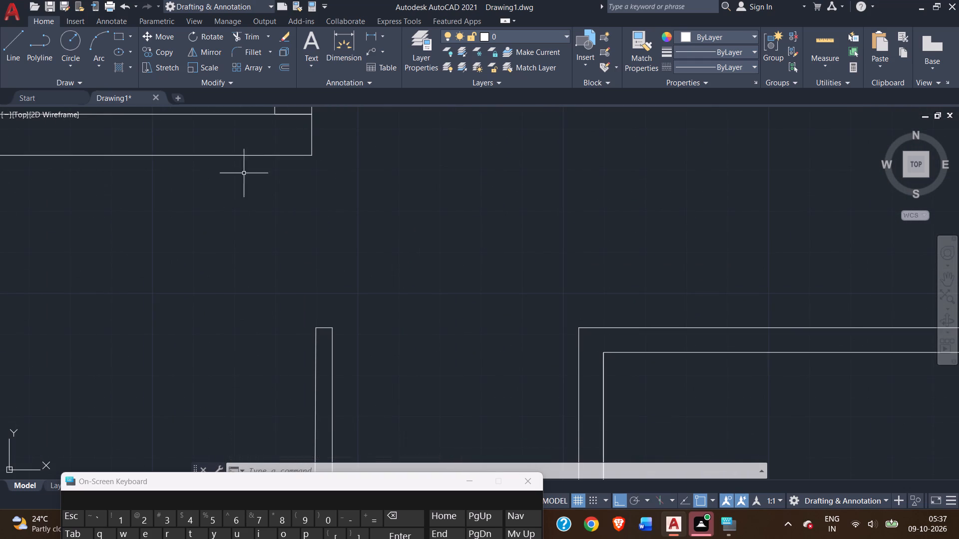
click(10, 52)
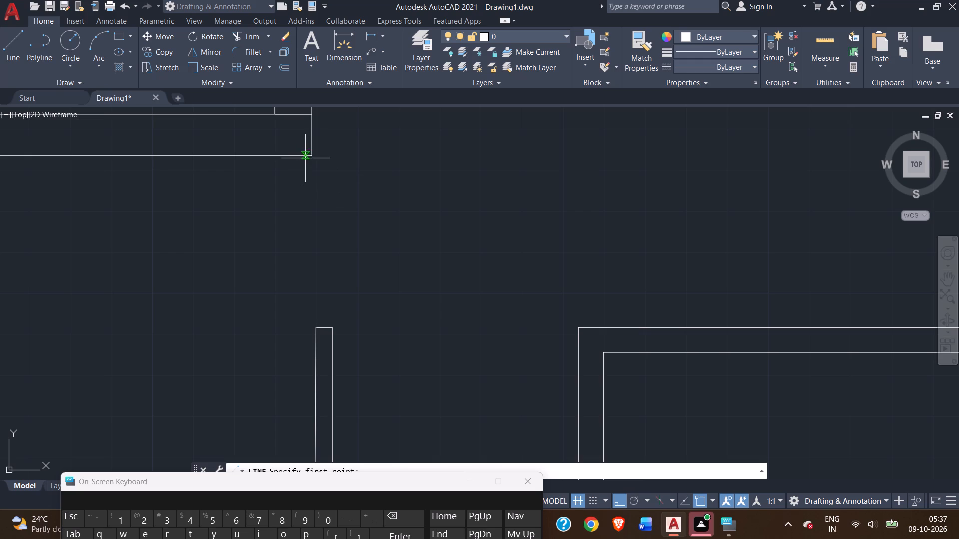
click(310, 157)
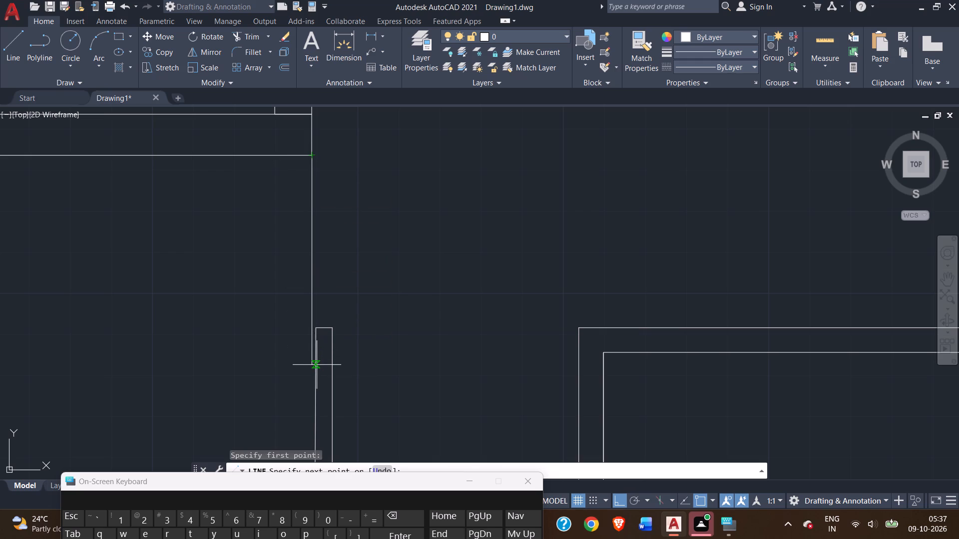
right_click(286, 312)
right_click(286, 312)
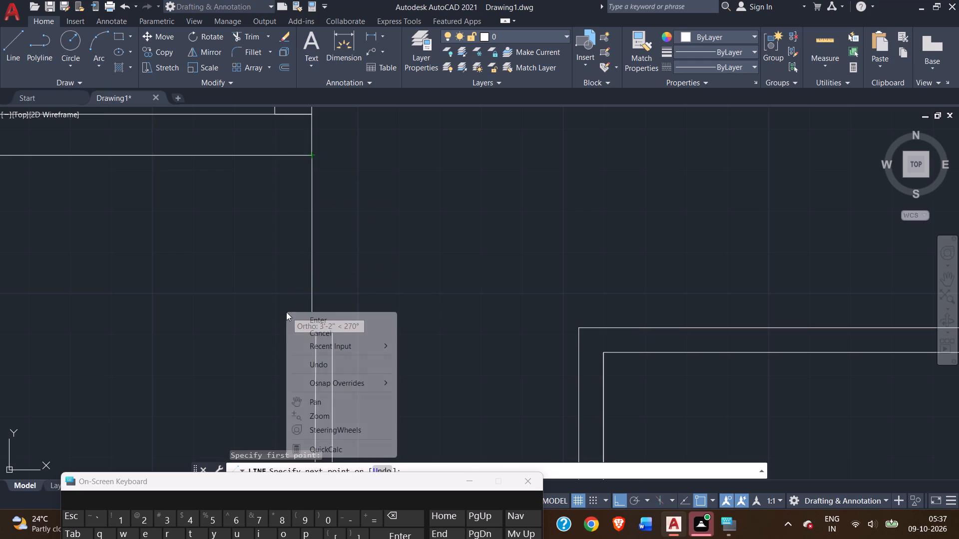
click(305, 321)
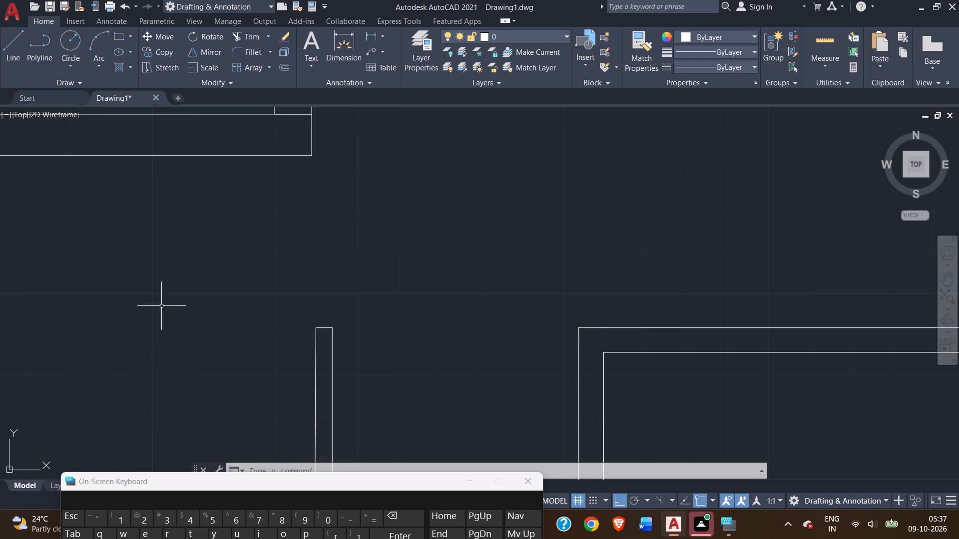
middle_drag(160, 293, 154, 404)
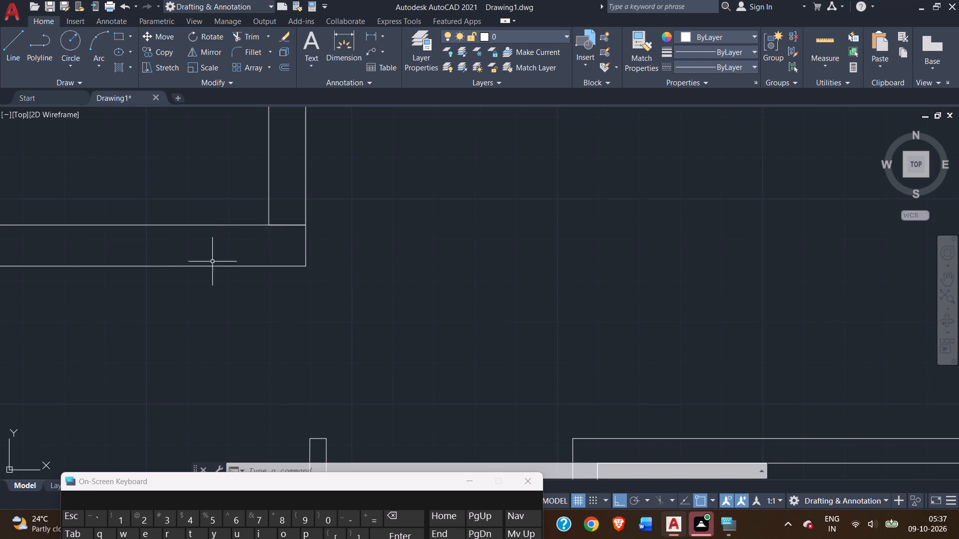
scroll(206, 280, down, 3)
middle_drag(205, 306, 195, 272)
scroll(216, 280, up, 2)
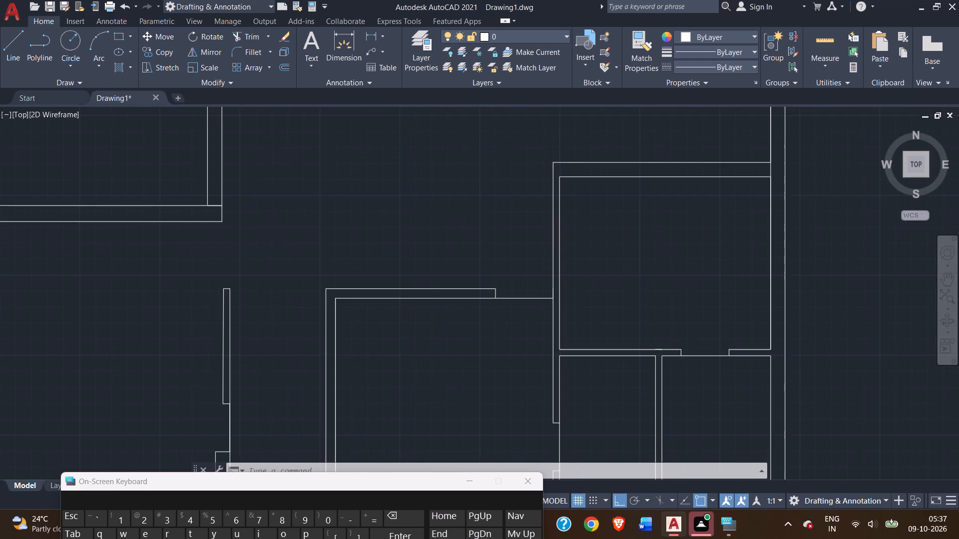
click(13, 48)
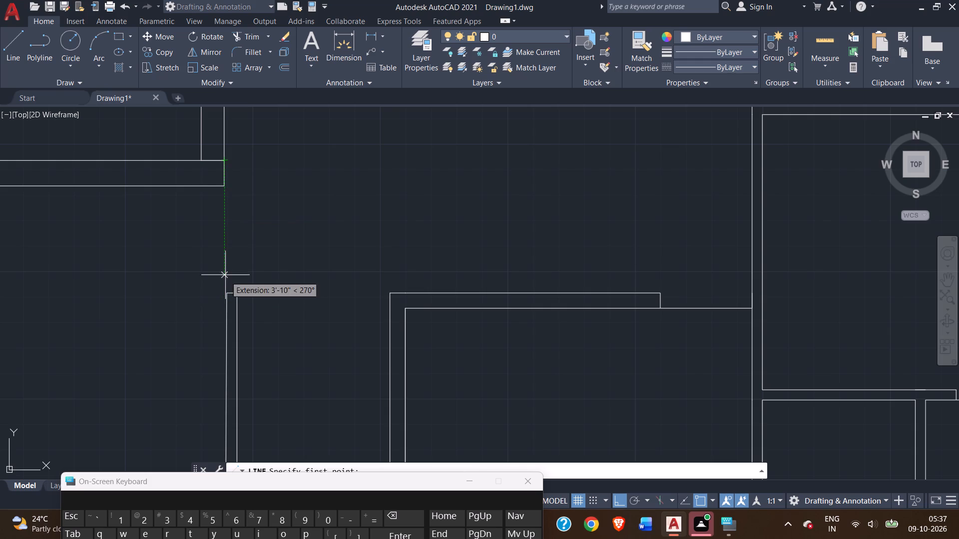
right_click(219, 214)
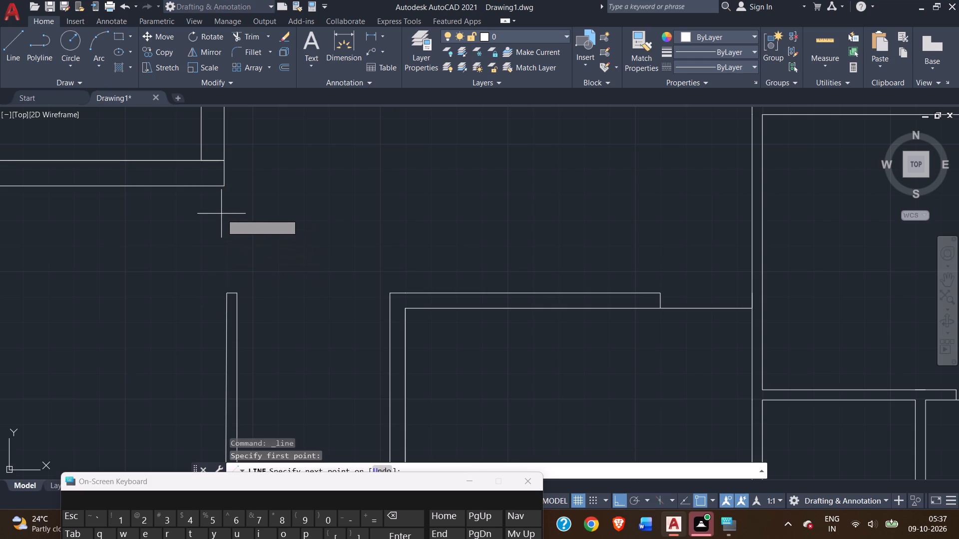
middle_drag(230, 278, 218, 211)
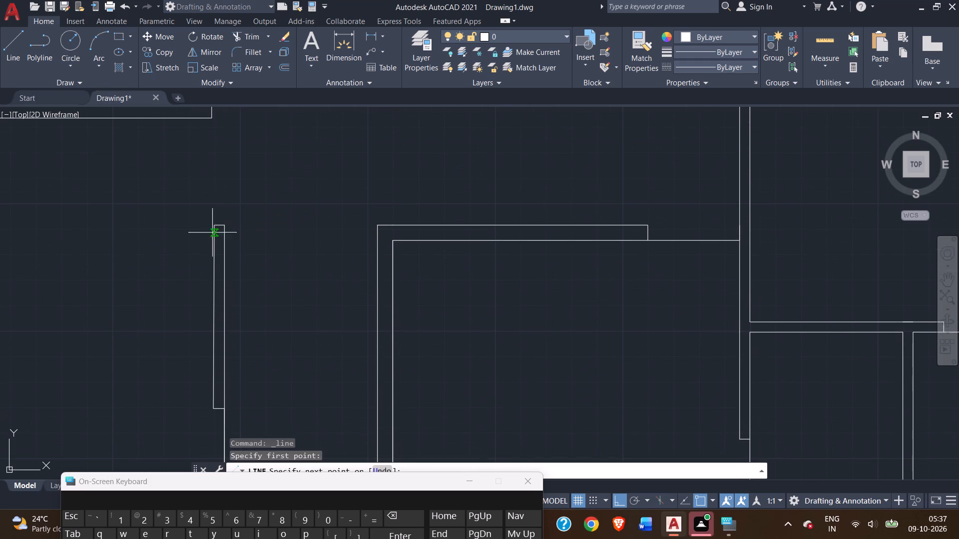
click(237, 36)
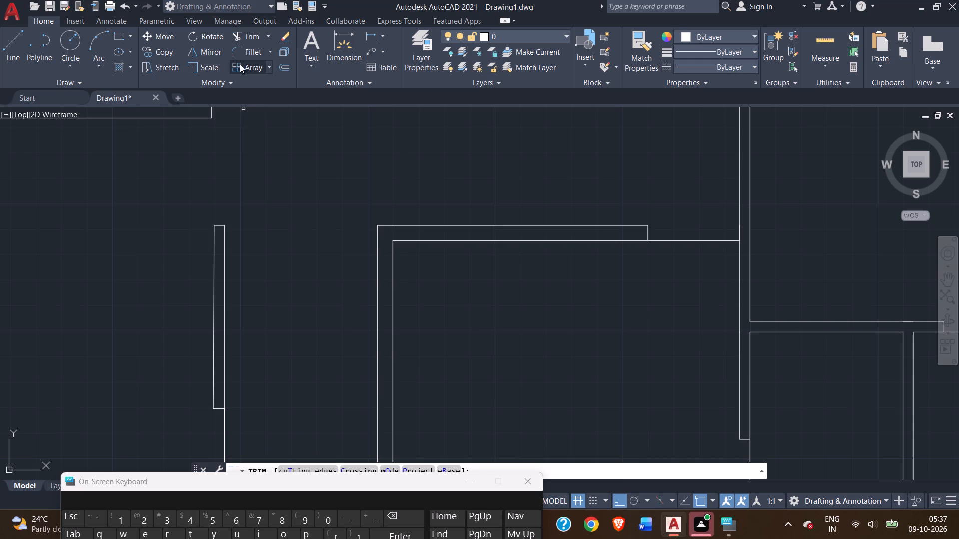
Extend the horizontal wall's right end with lines to align with the lower vertical wall's right face, down its thickness and back left.
click(8, 42)
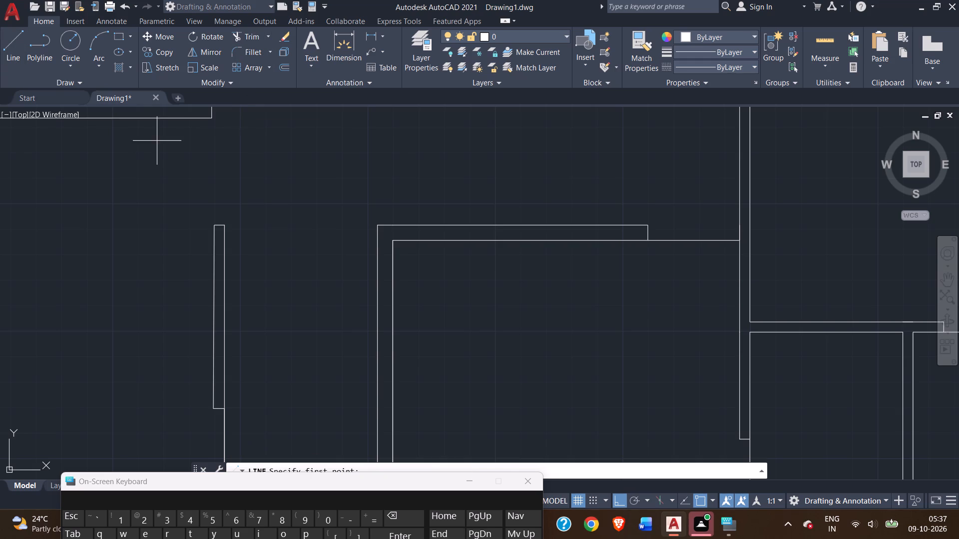
middle_drag(157, 139, 165, 200)
click(219, 155)
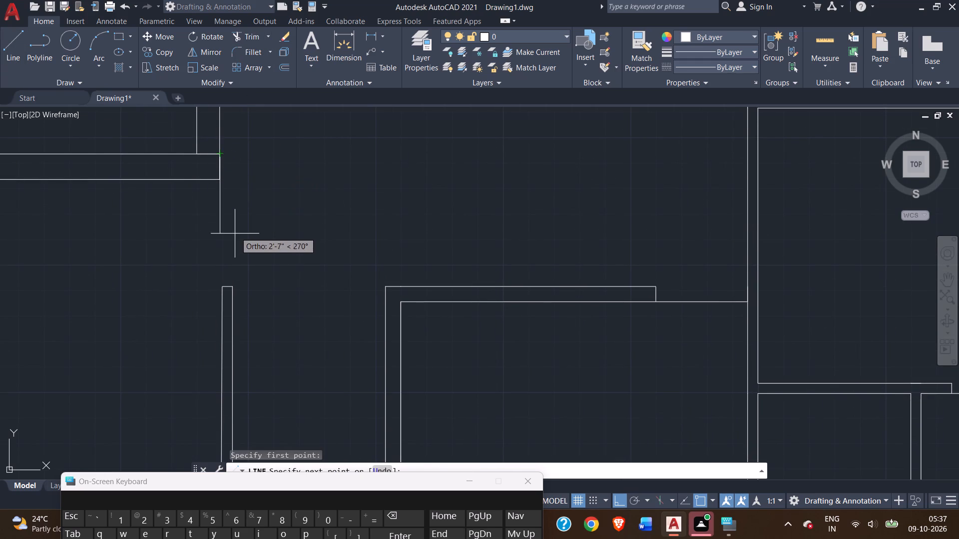
click(233, 154)
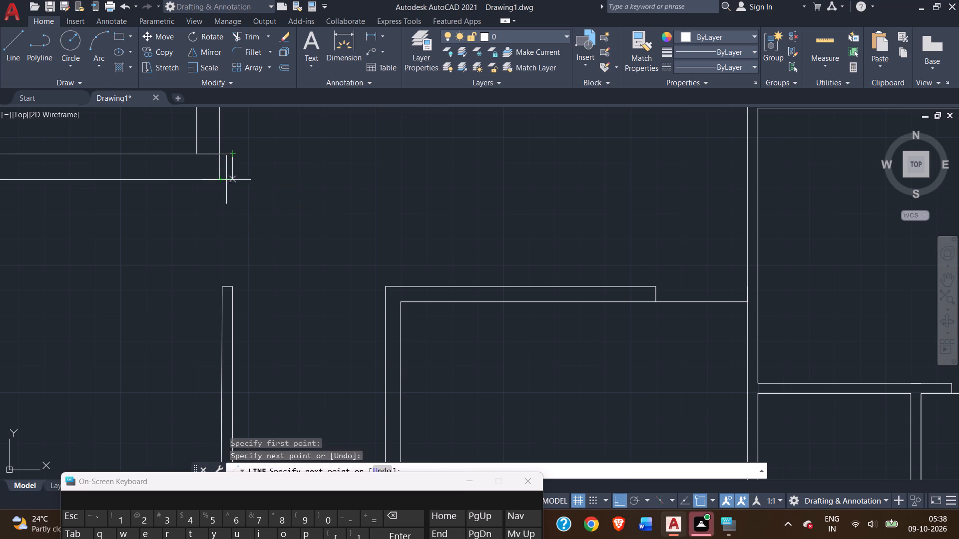
click(232, 179)
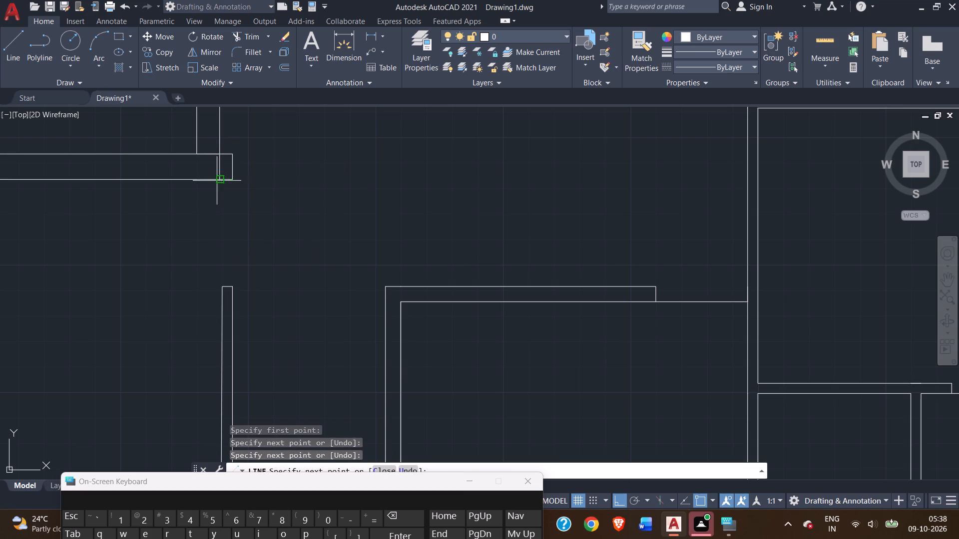
click(217, 181)
right_click(209, 193)
click(229, 198)
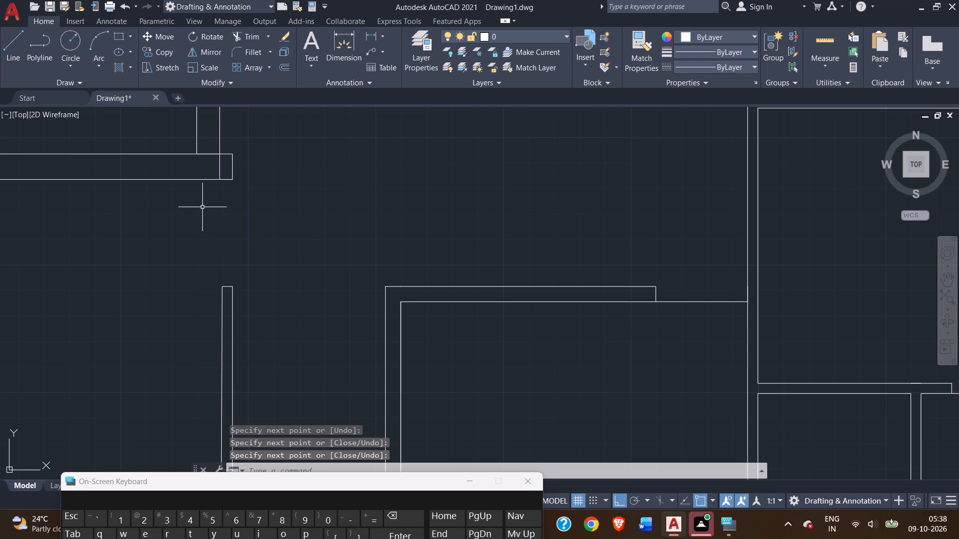
Trim the leftover vertical line crossing the horizontal wall at its former right end.
scroll(202, 207, down, 1)
scroll(215, 201, up, 2)
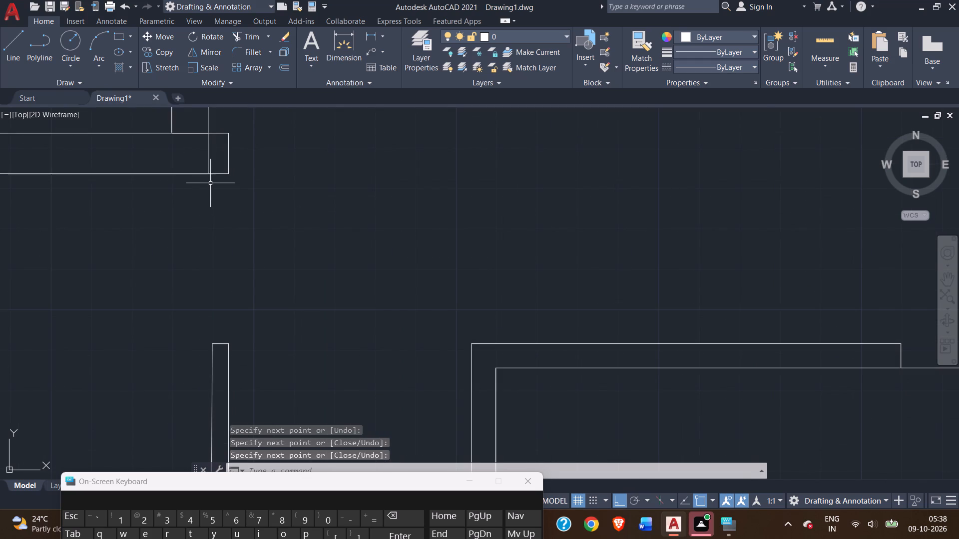
scroll(210, 183, down, 2)
middle_drag(122, 144, 139, 223)
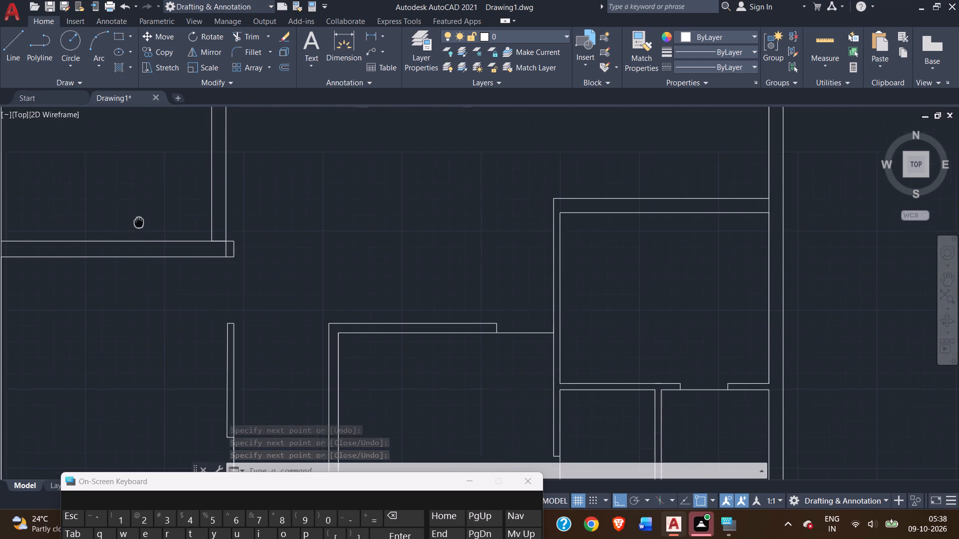
middle_drag(139, 223, 140, 225)
click(238, 37)
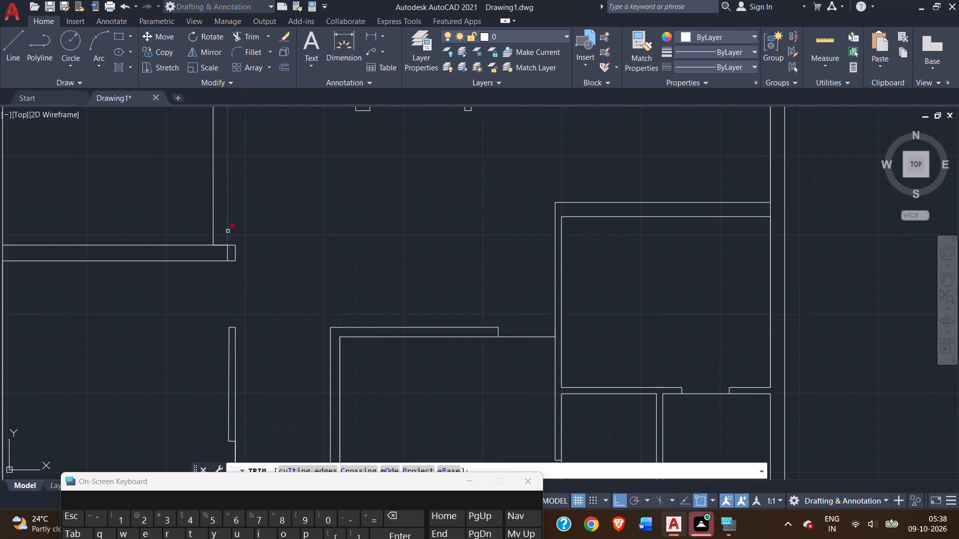
click(227, 253)
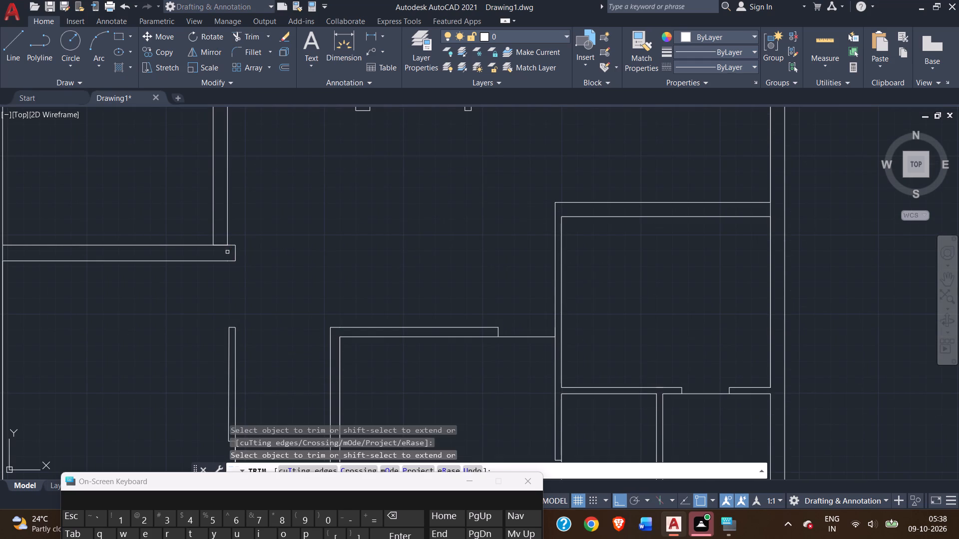
right_click(259, 196)
right_click(258, 196)
click(273, 201)
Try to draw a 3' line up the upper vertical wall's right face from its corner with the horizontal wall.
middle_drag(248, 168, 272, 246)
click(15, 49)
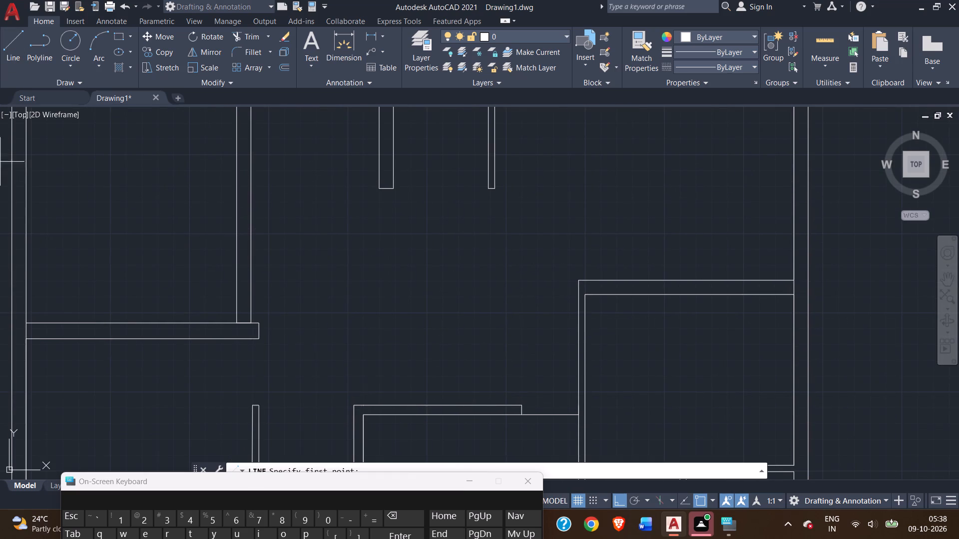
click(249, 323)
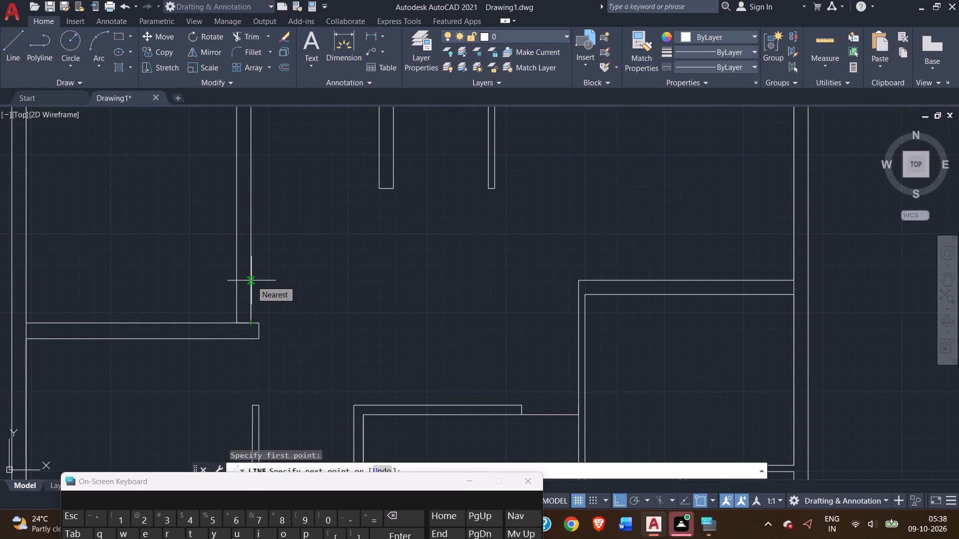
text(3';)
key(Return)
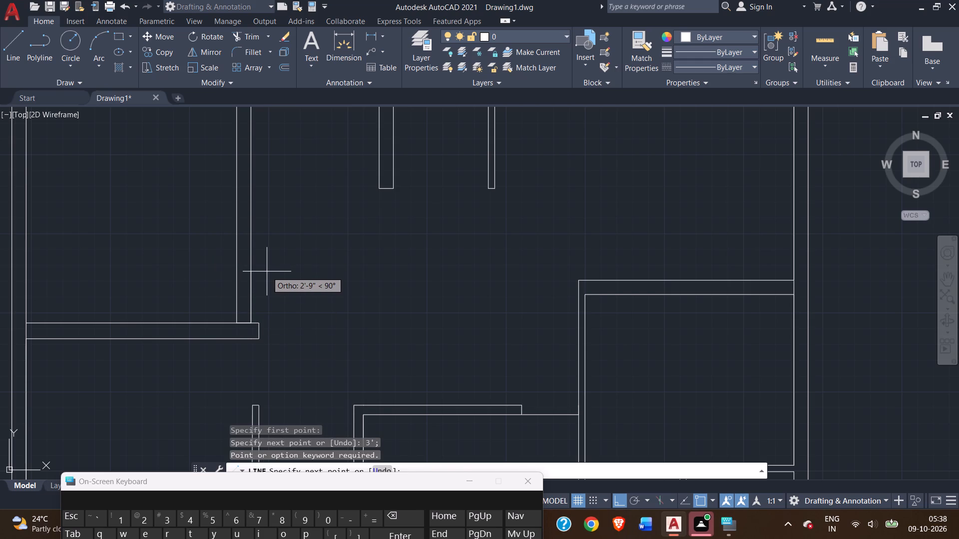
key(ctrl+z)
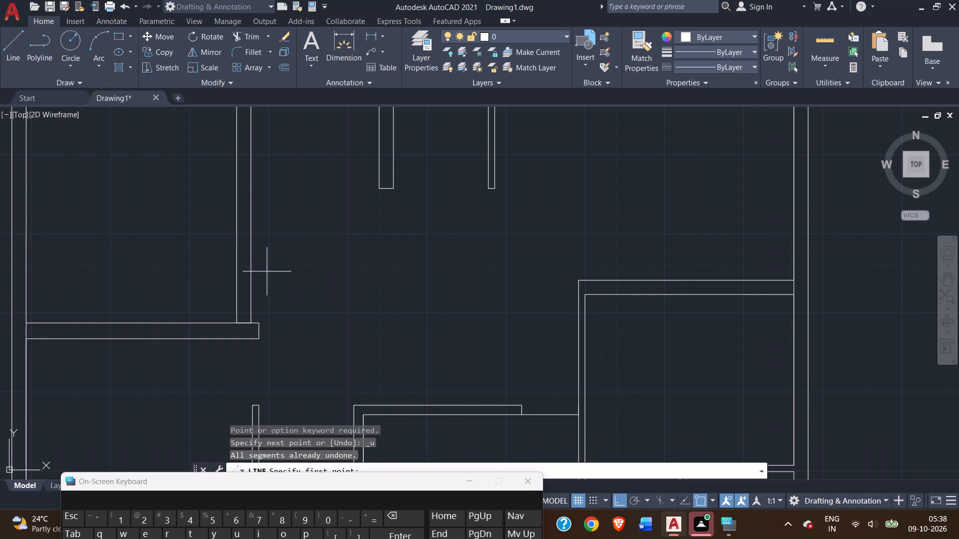
Draw a 3' line up the upper vertical wall's right face from the horizontal wall, continuing it across to the wall's left face.
click(17, 45)
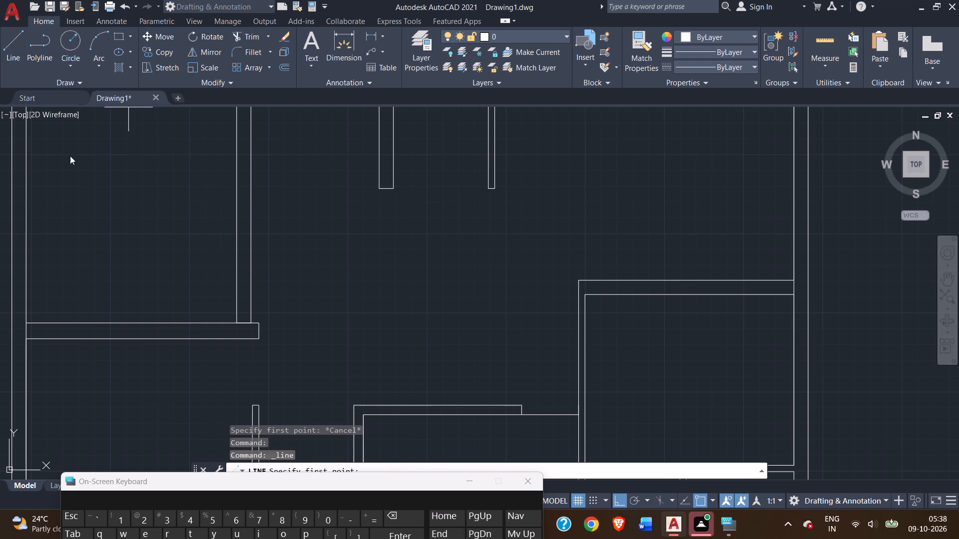
click(251, 321)
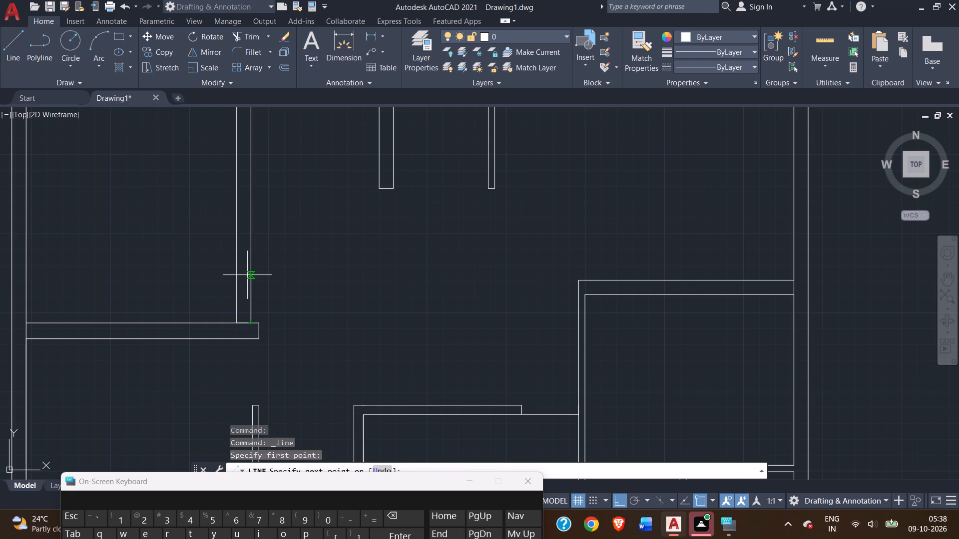
text(3')
key(Return)
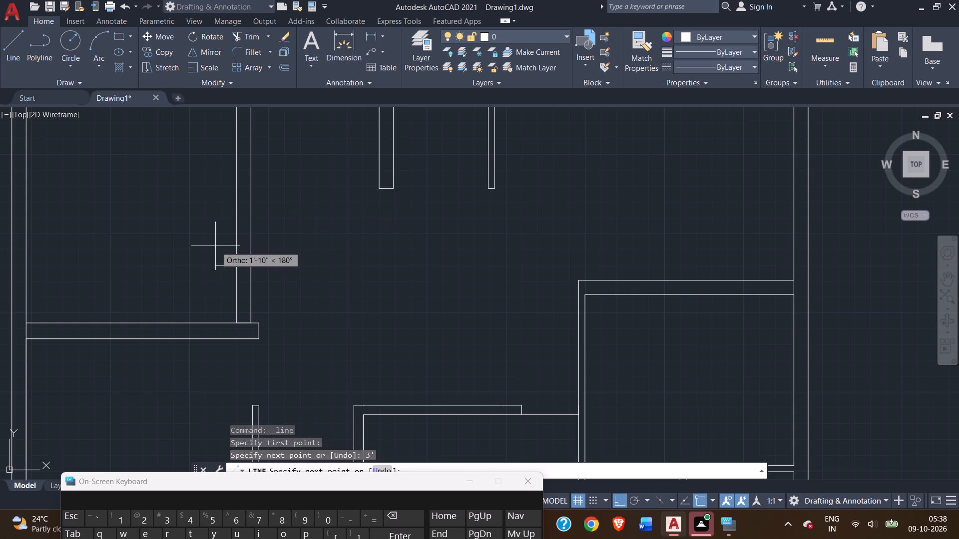
scroll(237, 276, up, 3)
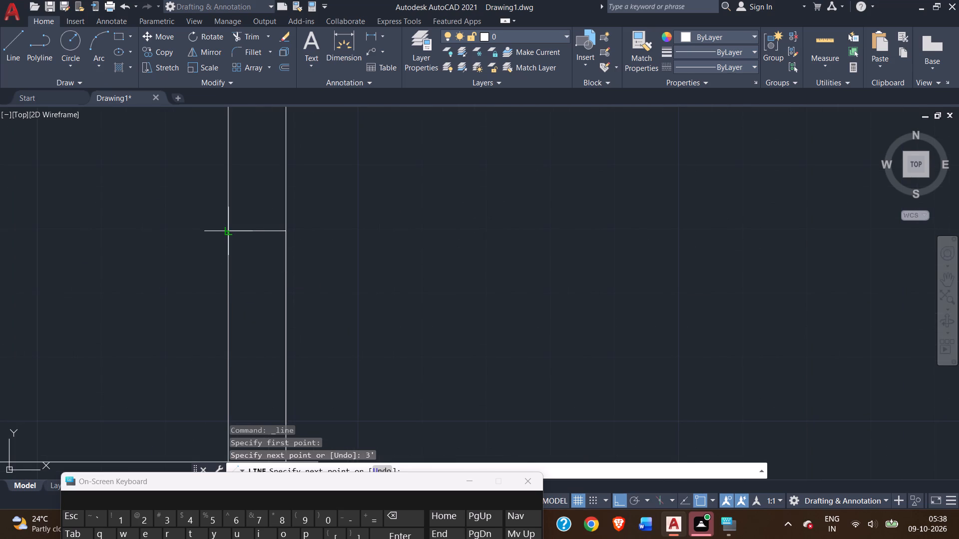
click(224, 231)
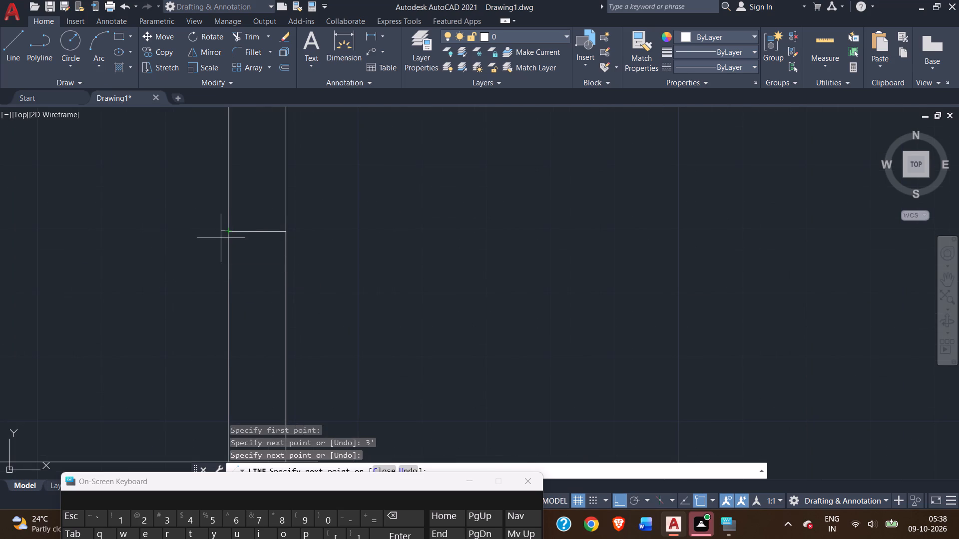
right_click(217, 238)
click(242, 245)
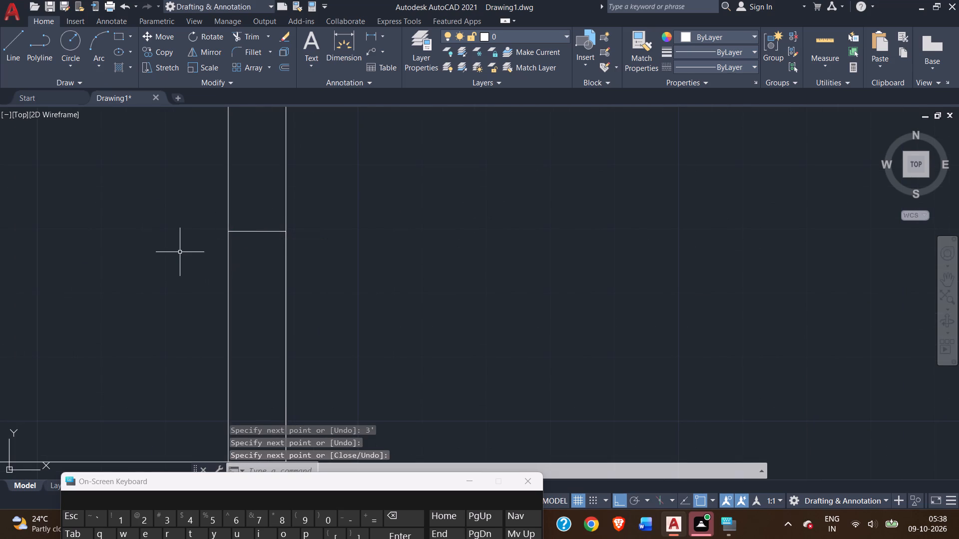
Trim the upper vertical wall's right face between the 3' cross line and the horizontal wall.
scroll(180, 252, down, 3)
click(240, 39)
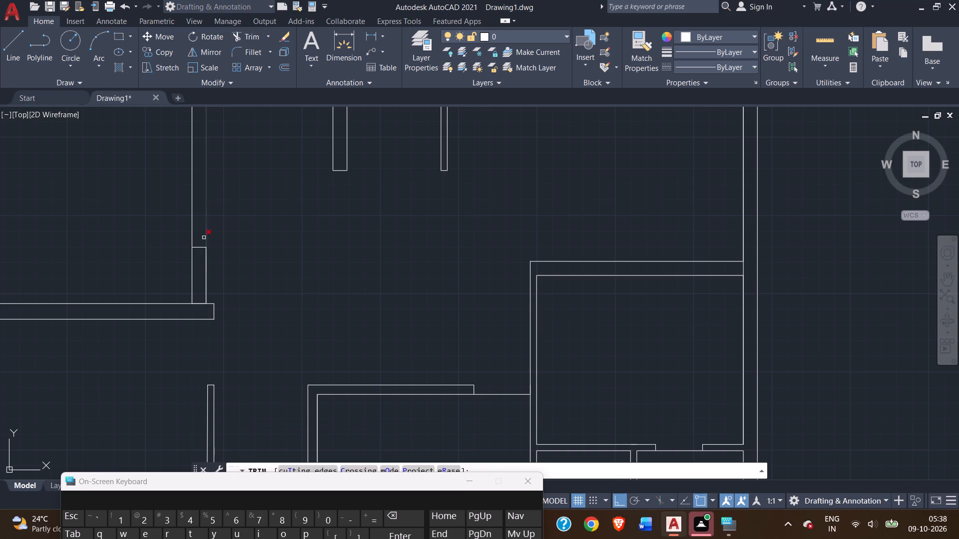
click(205, 266)
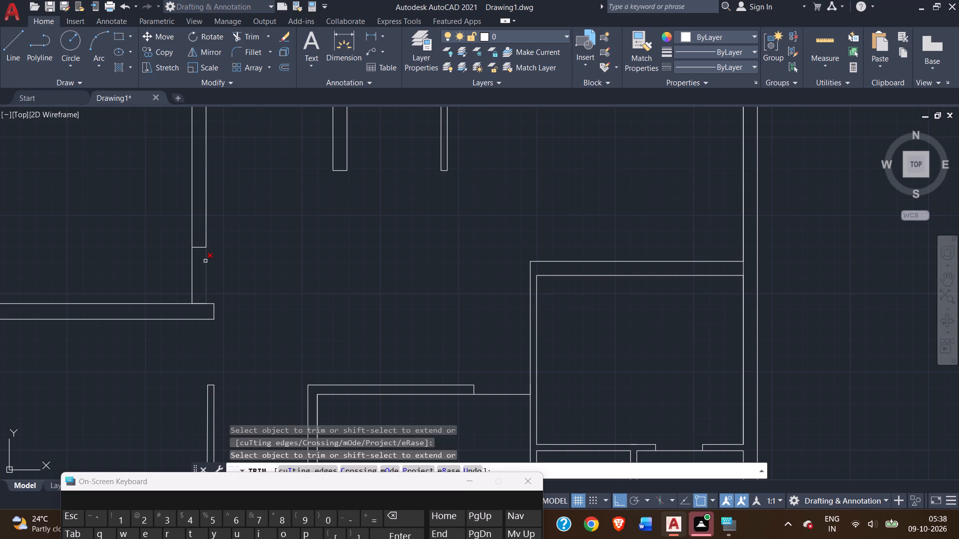
click(205, 261)
Remove the two short vertical walls hanging from the top outer wall, including their bottom end lines, with Trim.
scroll(239, 274, down, 2)
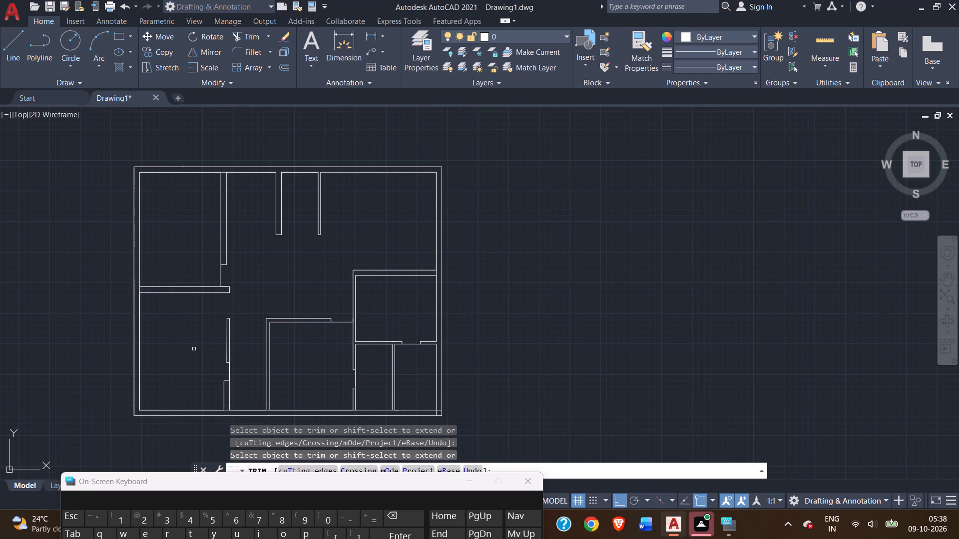
middle_drag(169, 353, 285, 308)
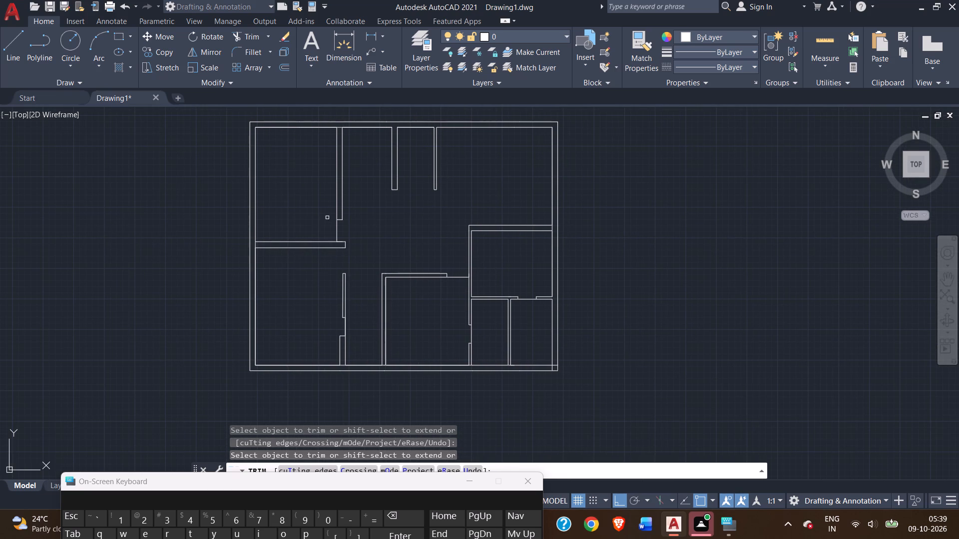
middle_drag(319, 209, 231, 246)
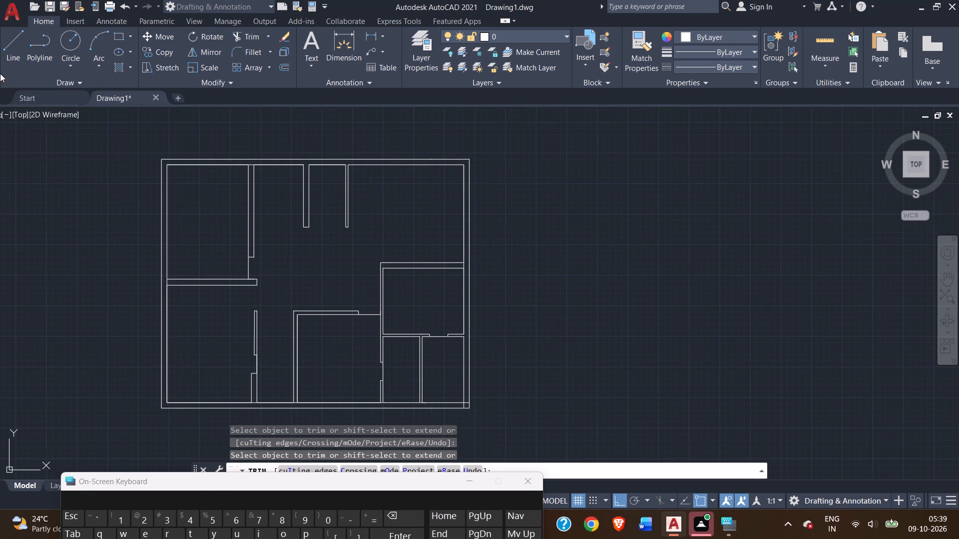
click(303, 187)
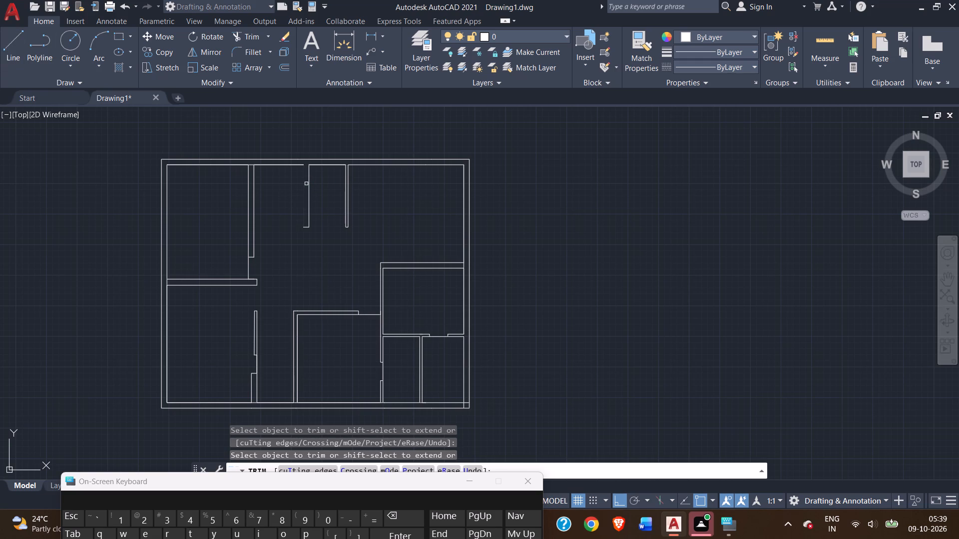
click(308, 182)
click(306, 227)
click(346, 188)
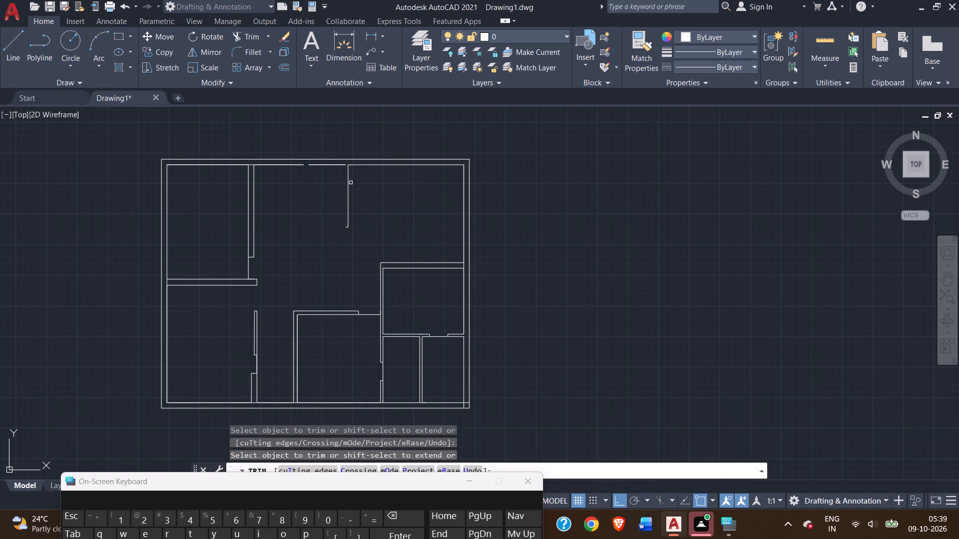
click(347, 177)
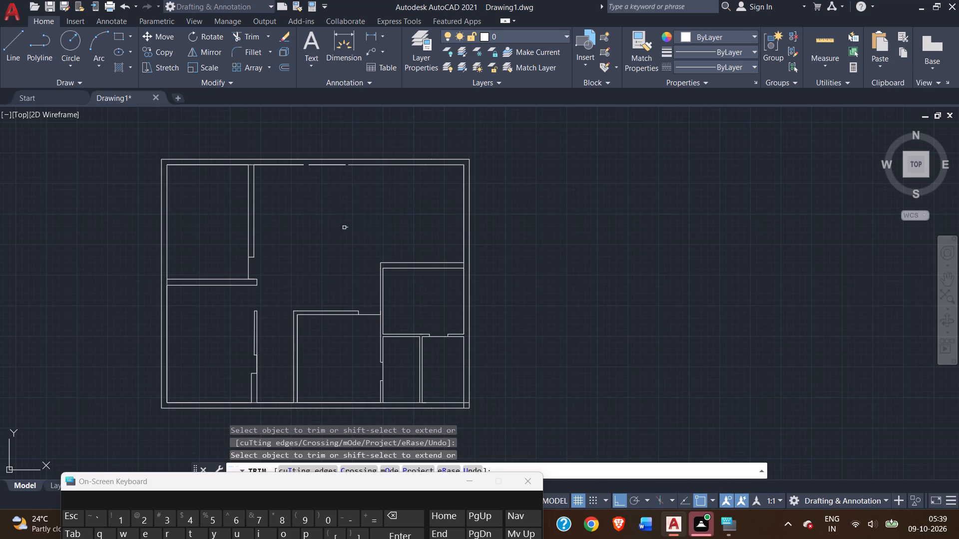
click(346, 228)
Close the two gaps left in the top outer wall's inner line with short line segments.
click(18, 46)
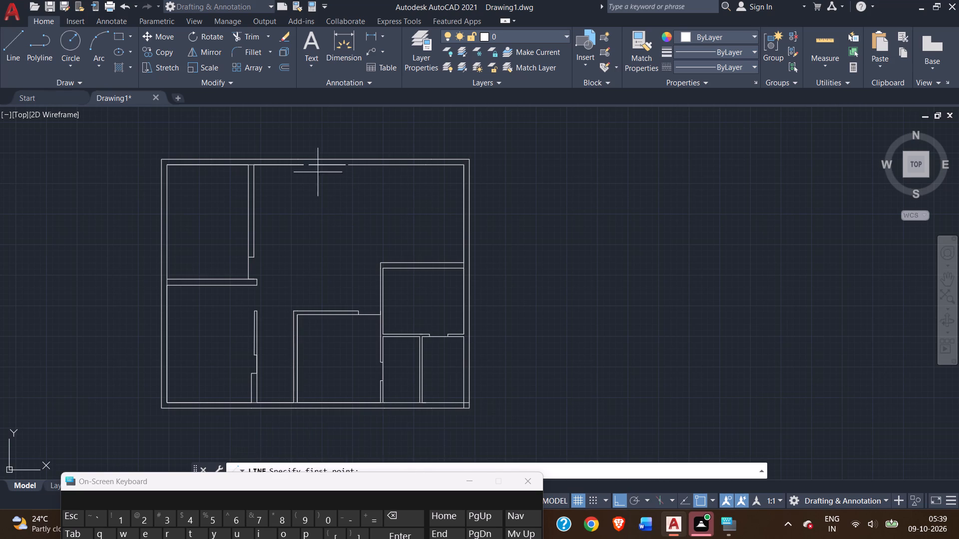
scroll(323, 173, up, 3)
click(230, 142)
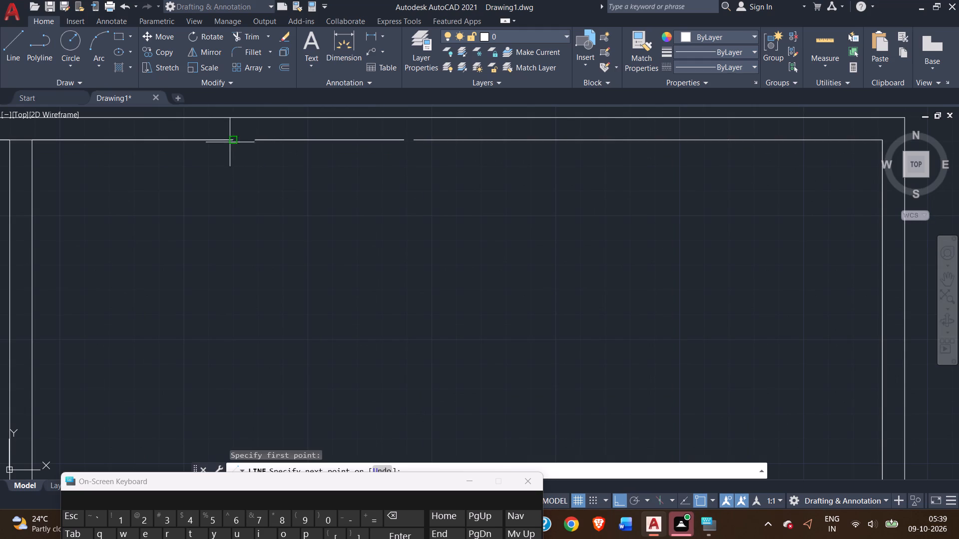
click(256, 138)
right_click(263, 151)
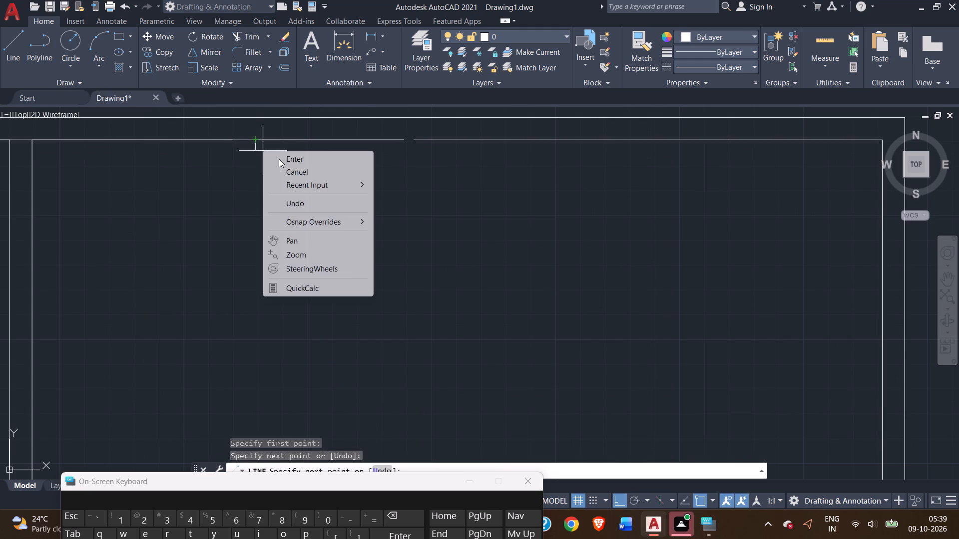
click(281, 159)
click(13, 54)
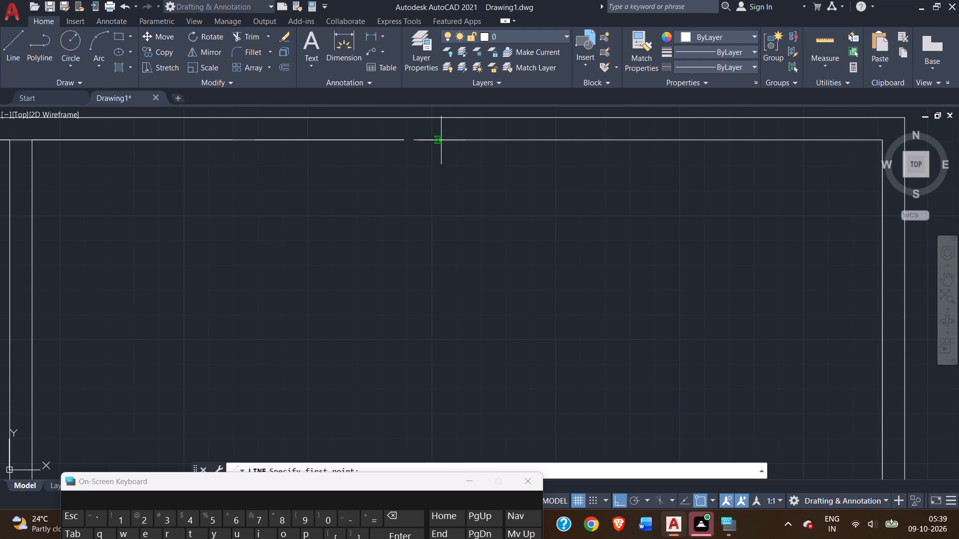
scroll(419, 138, up, 3)
click(349, 148)
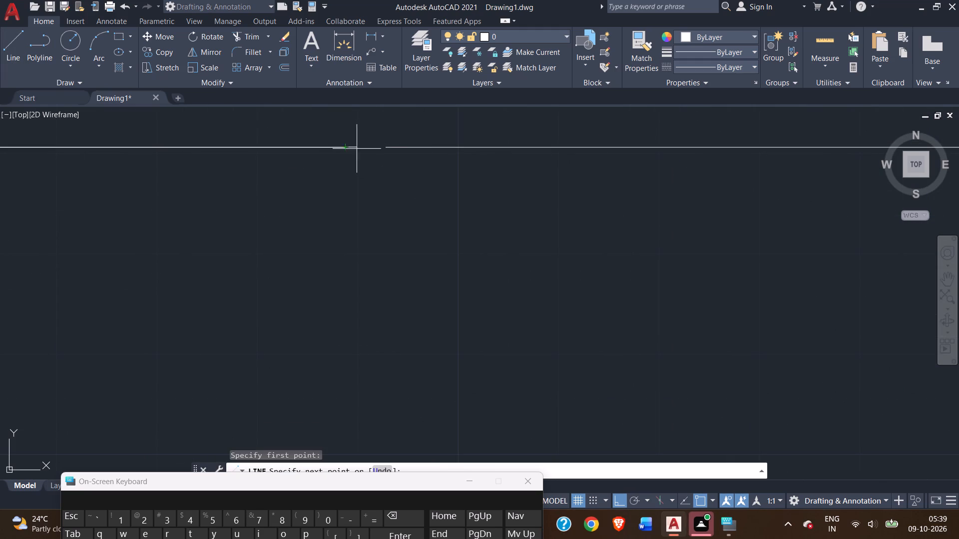
click(392, 150)
right_click(375, 183)
click(413, 192)
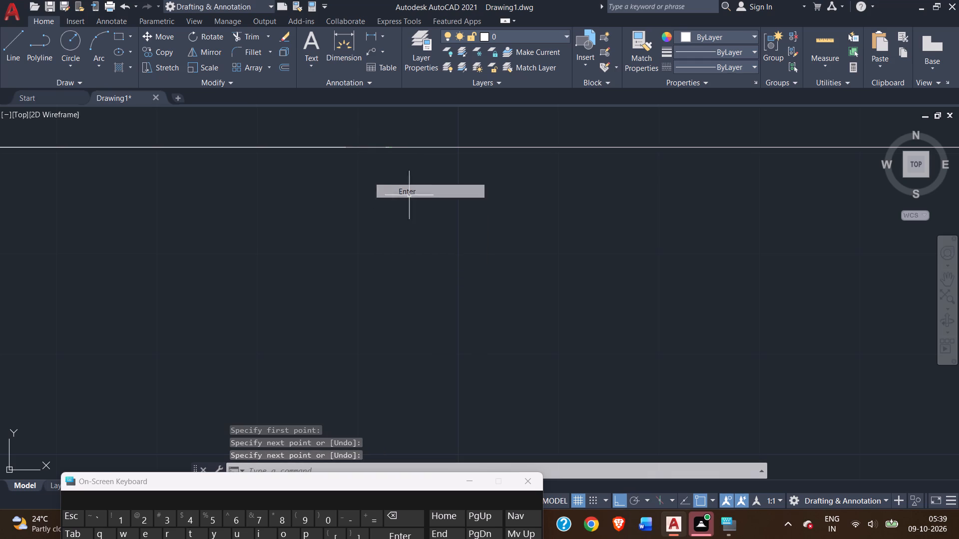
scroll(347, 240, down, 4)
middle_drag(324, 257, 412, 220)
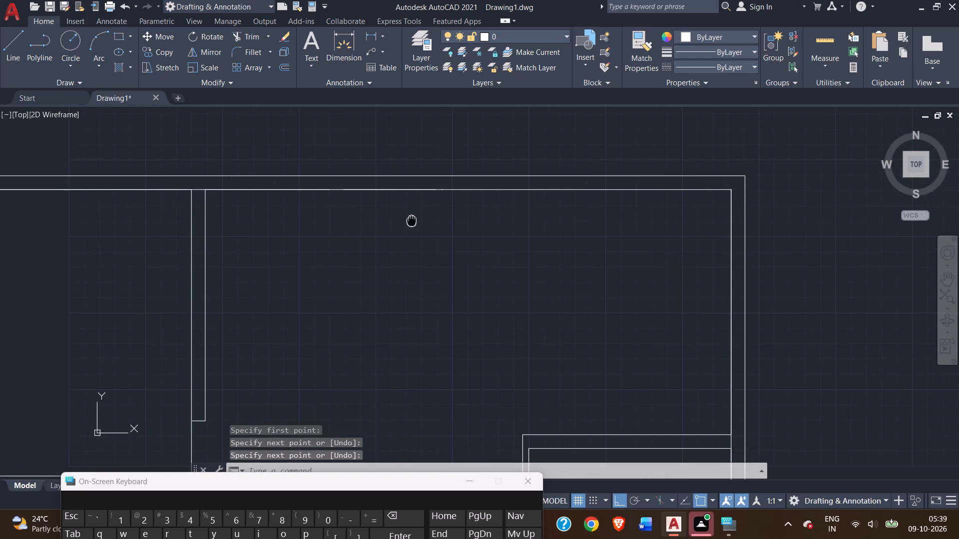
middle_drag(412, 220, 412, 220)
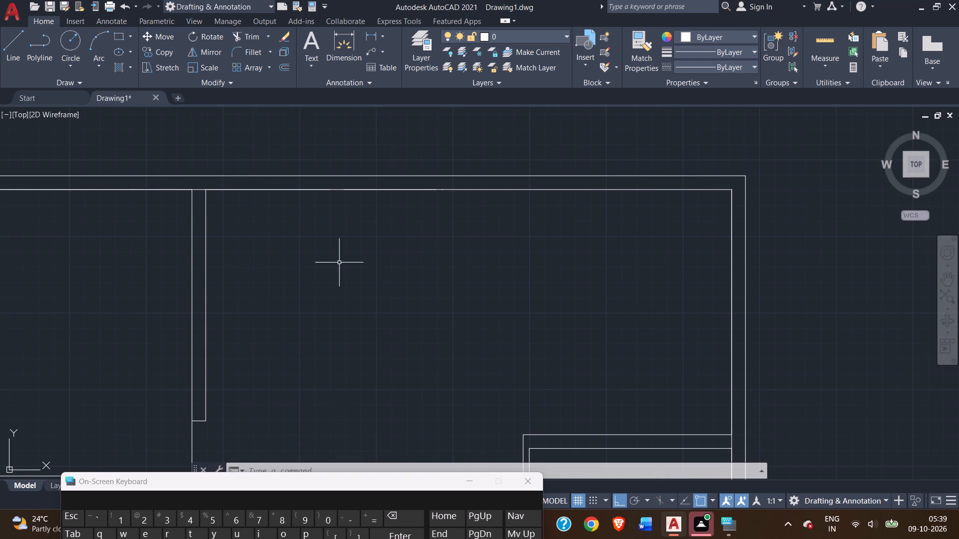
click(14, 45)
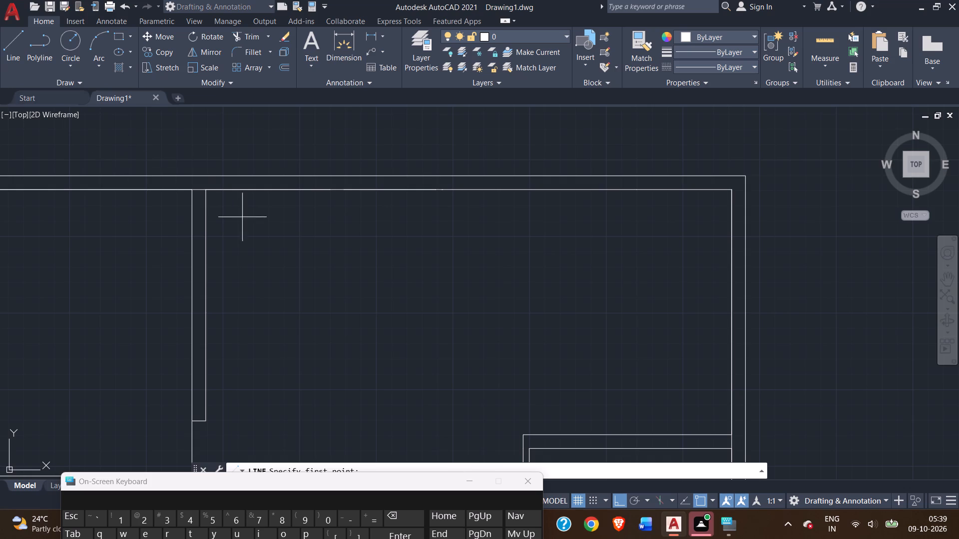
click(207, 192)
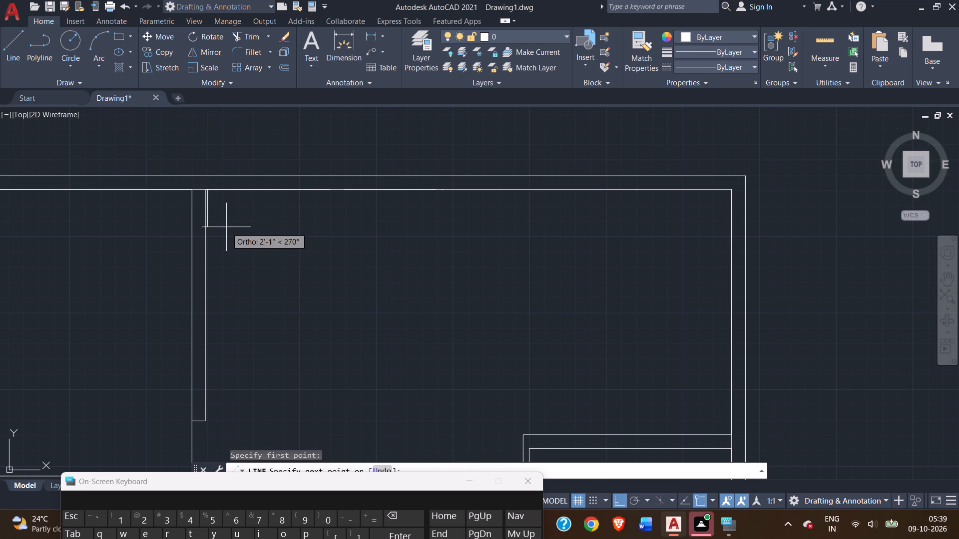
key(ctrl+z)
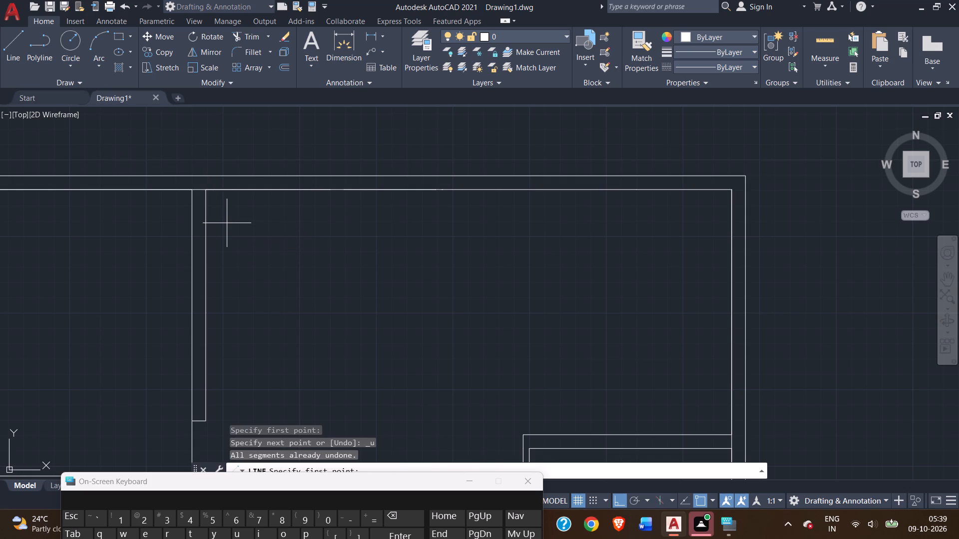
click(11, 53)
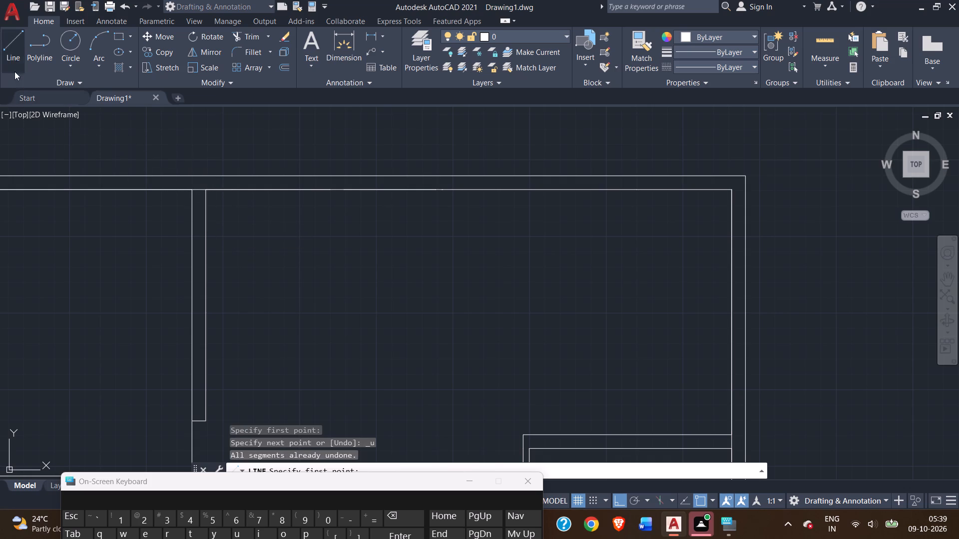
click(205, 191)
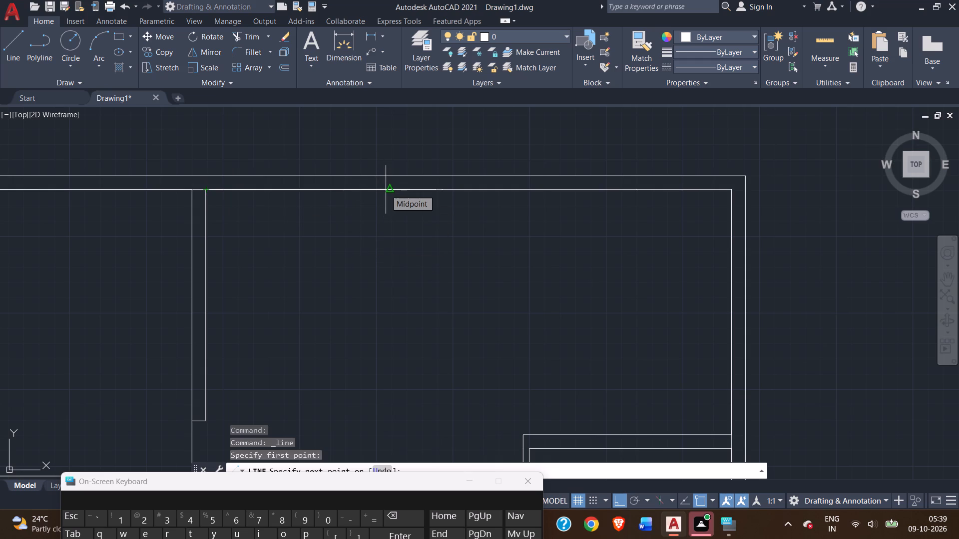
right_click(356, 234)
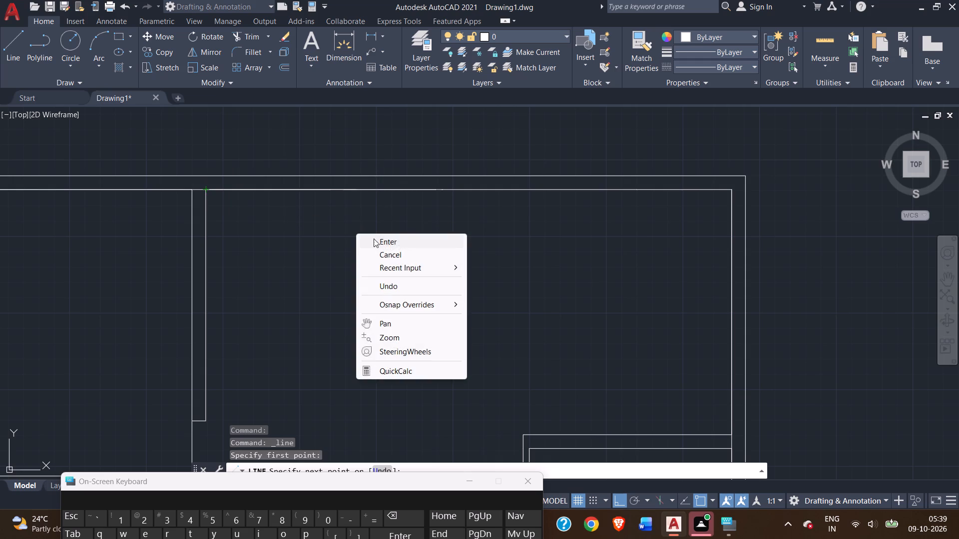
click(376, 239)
Draw a thin vertical wall 11' from the top-right inner corner, running both faces between the top outer wall and the horizontal wall below.
click(20, 32)
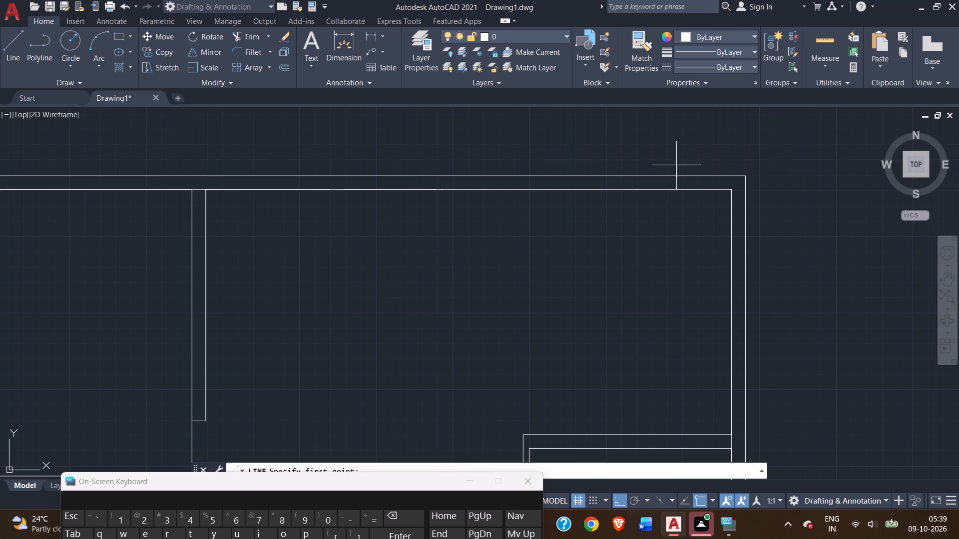
click(730, 188)
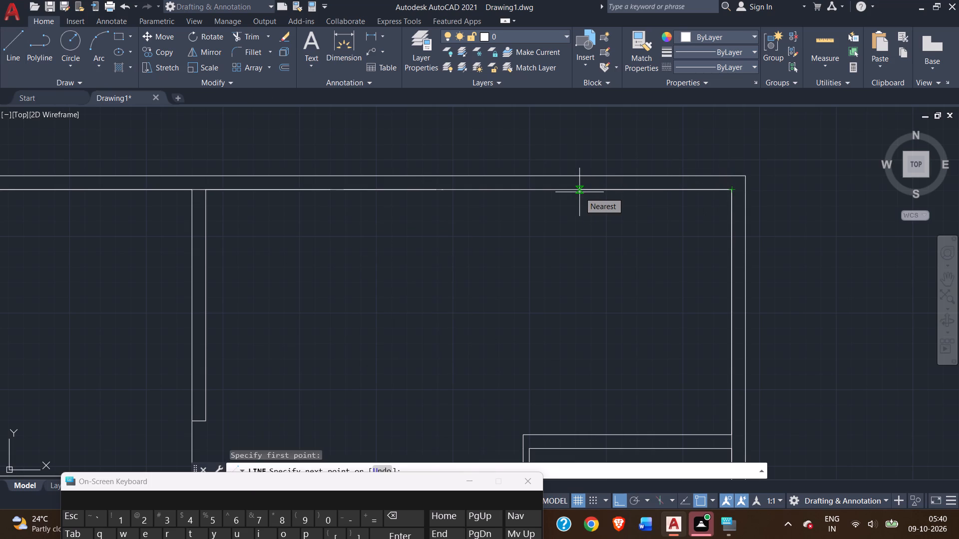
text(11)
key(apostrophe)
key(Return)
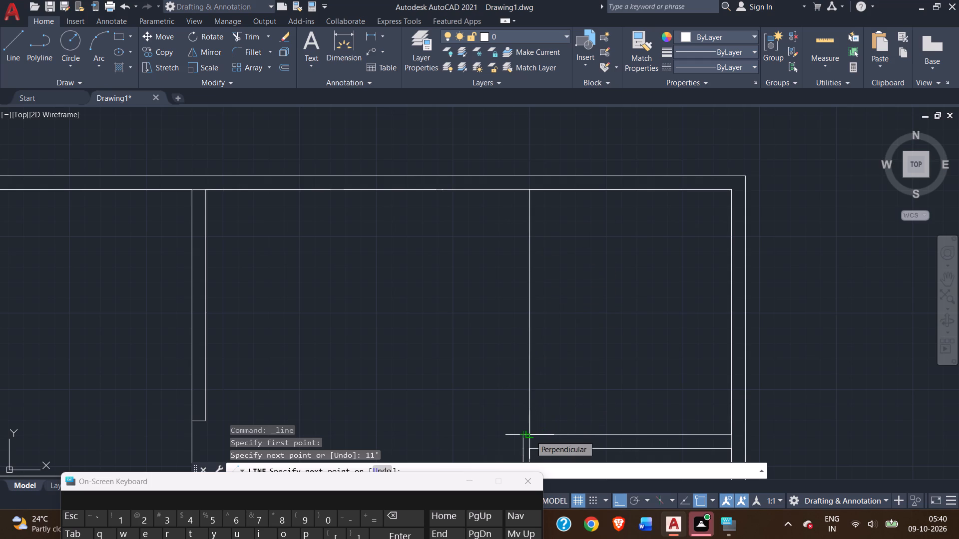
click(530, 435)
double_click(521, 435)
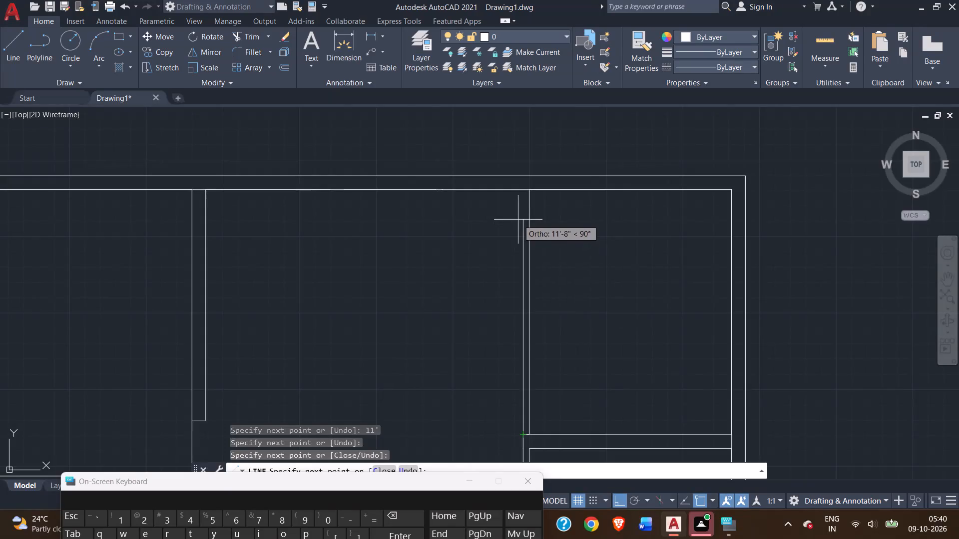
click(520, 189)
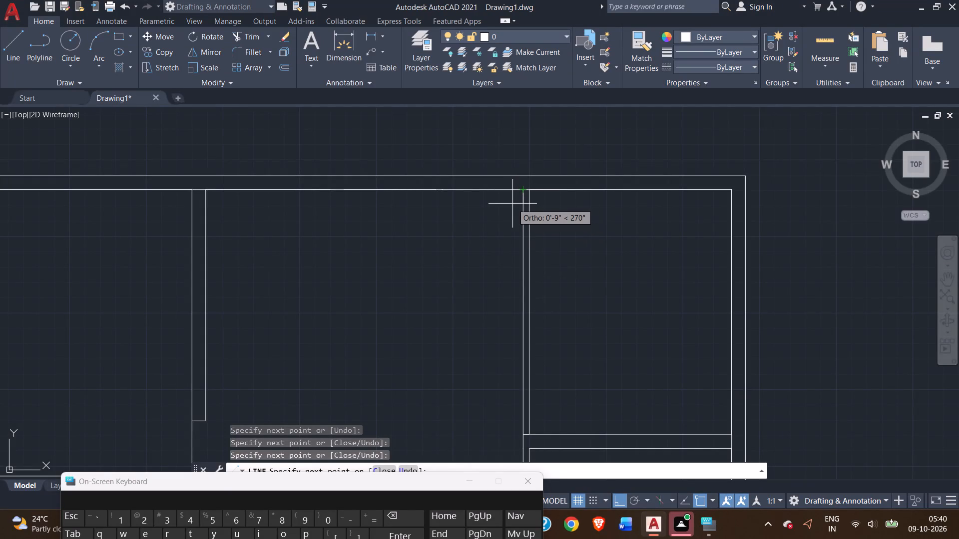
right_click(512, 204)
click(543, 211)
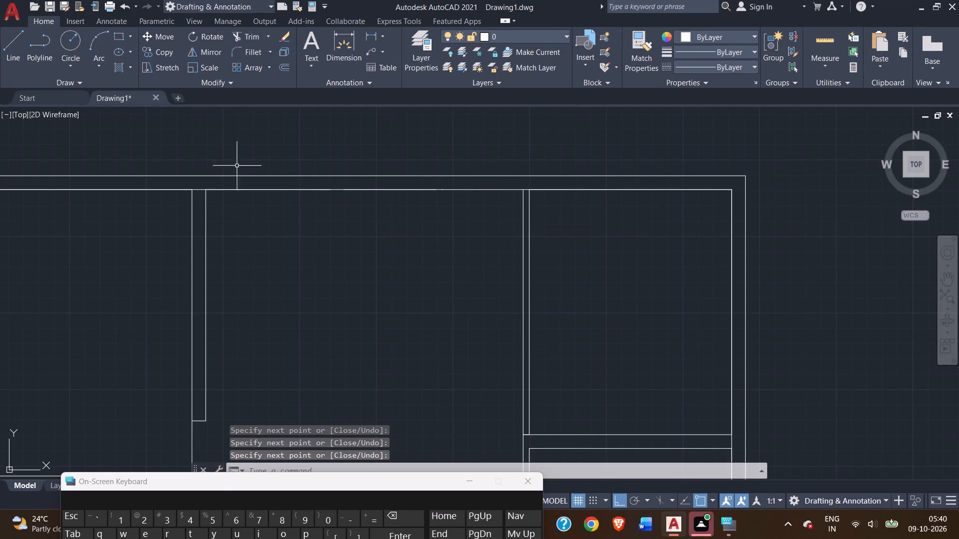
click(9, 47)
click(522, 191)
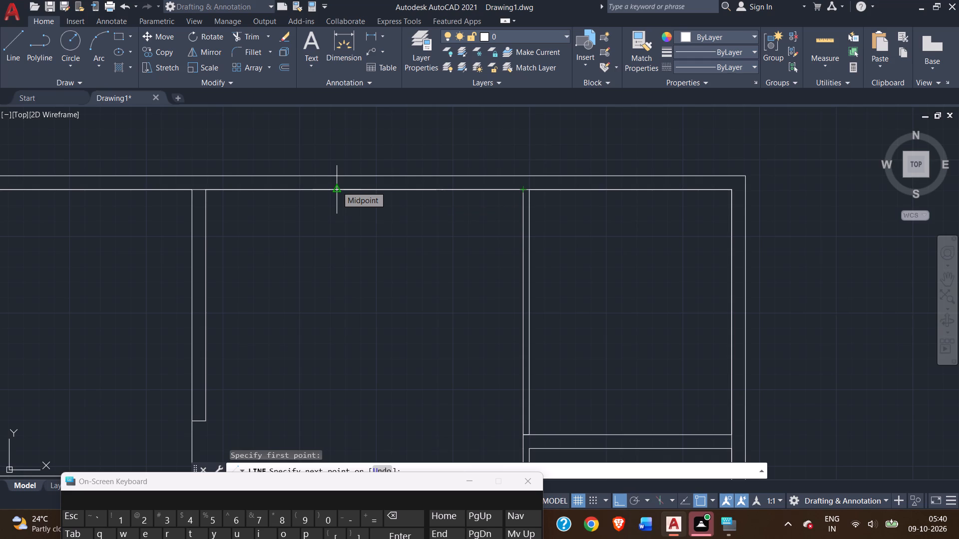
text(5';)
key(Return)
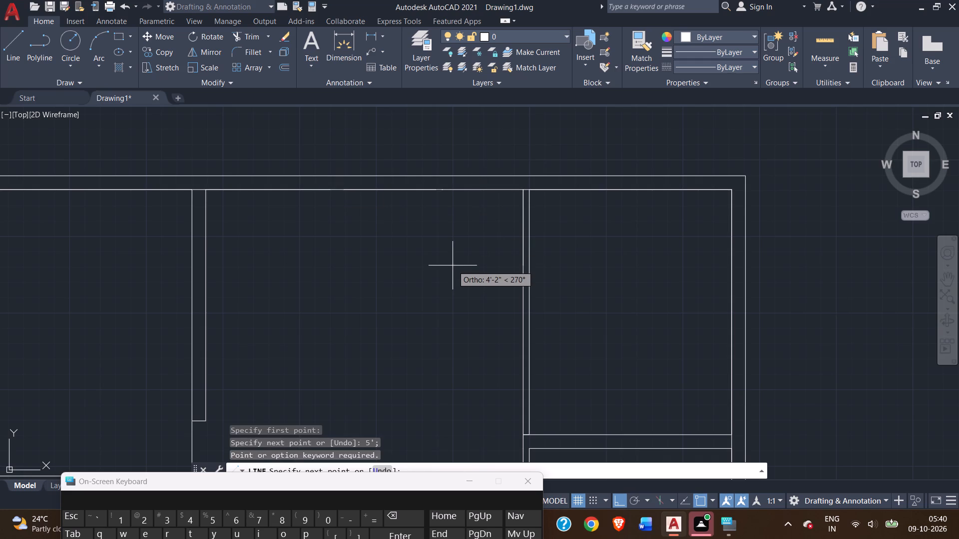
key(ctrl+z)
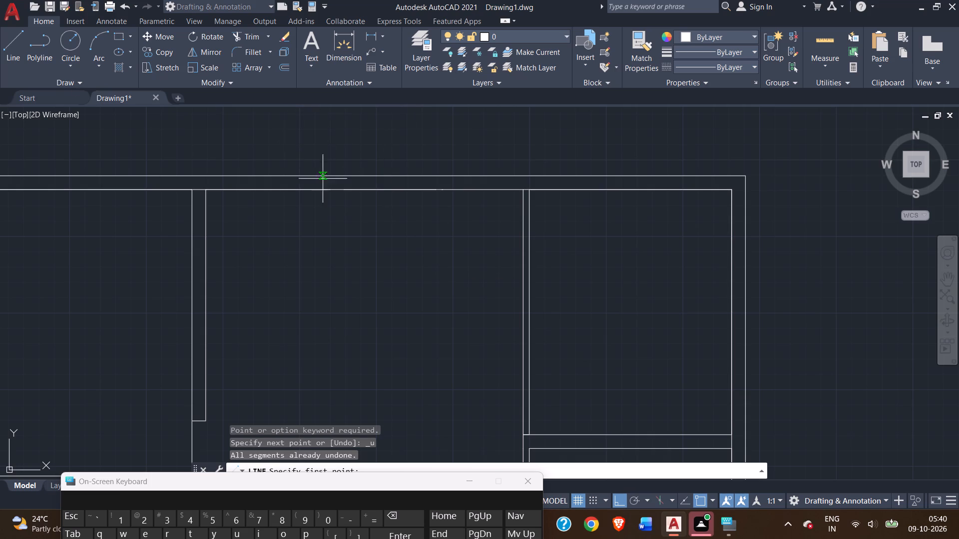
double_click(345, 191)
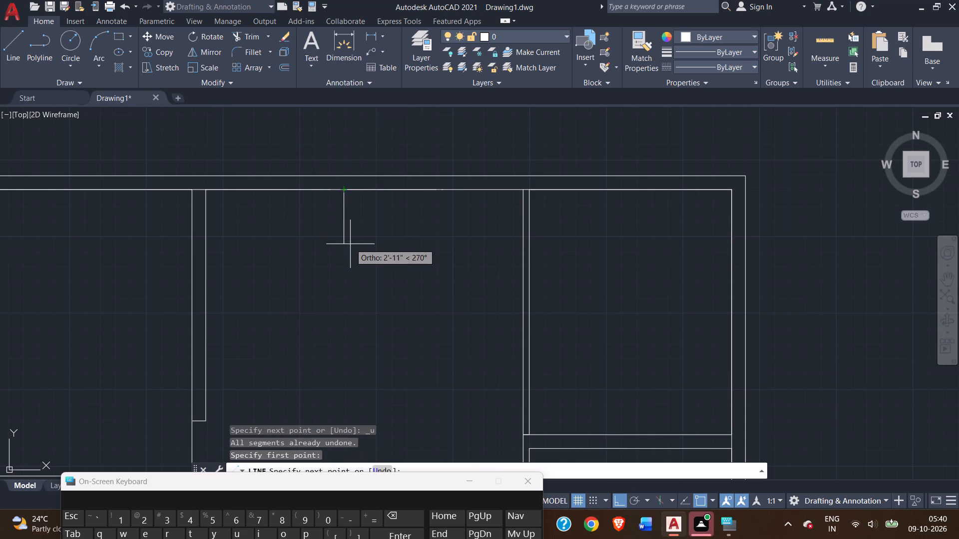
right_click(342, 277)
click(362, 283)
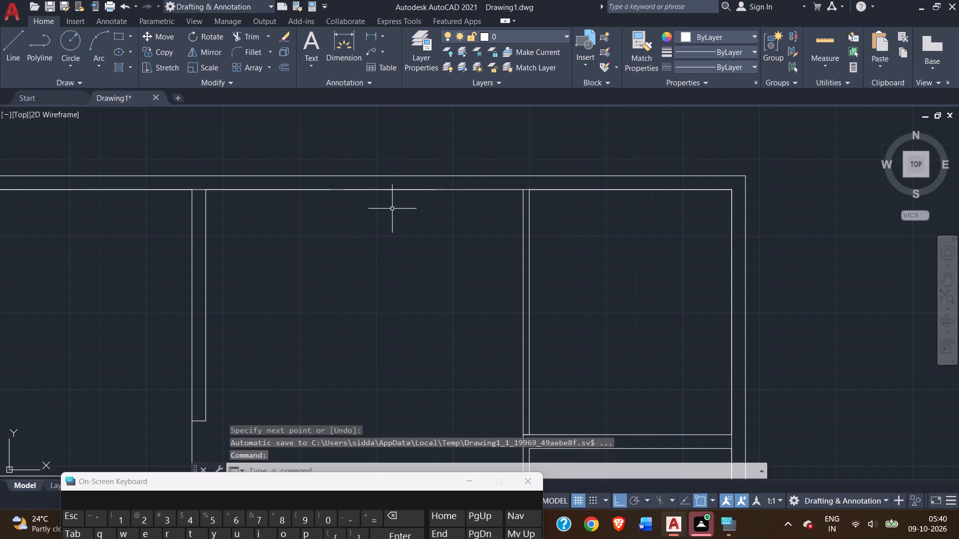
Delete the 5' line segment lying on the top outer wall's inner line.
double_click(406, 189)
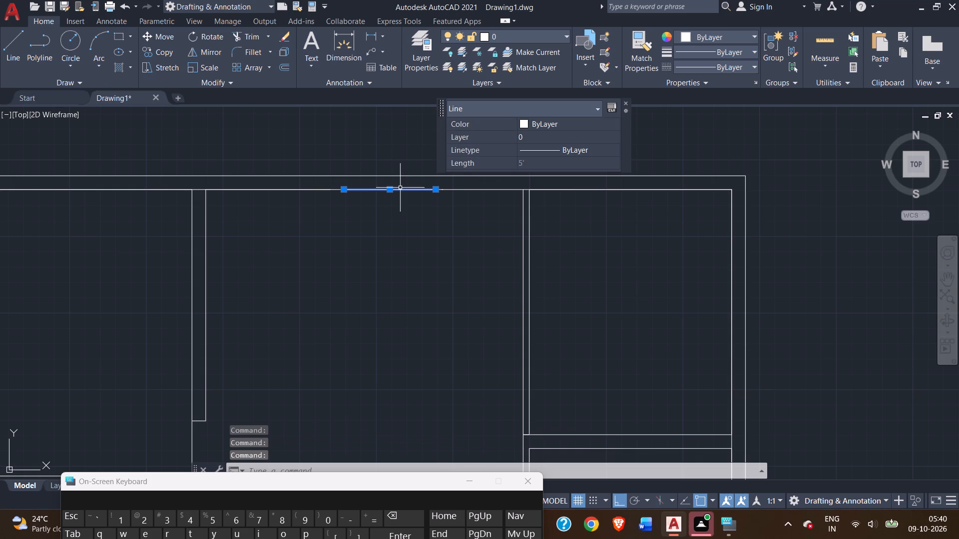
key(Delete)
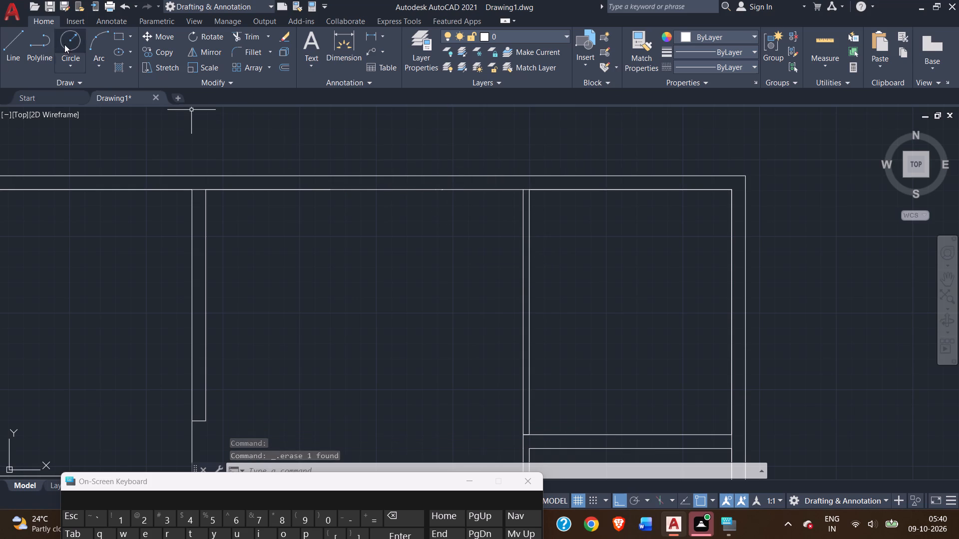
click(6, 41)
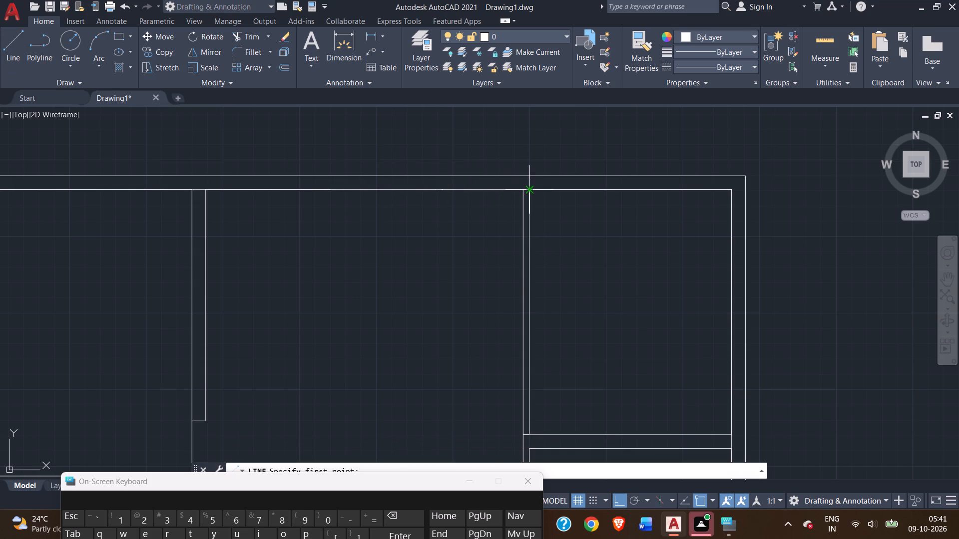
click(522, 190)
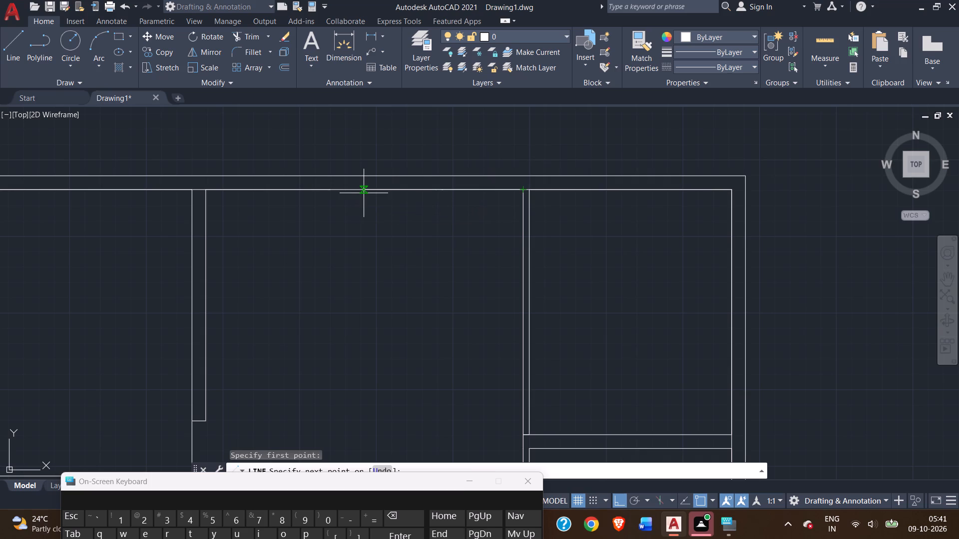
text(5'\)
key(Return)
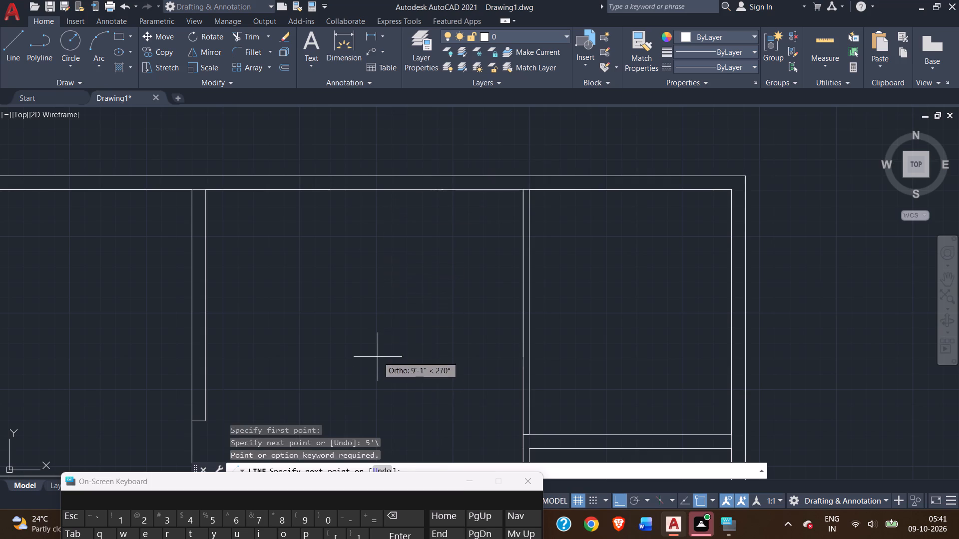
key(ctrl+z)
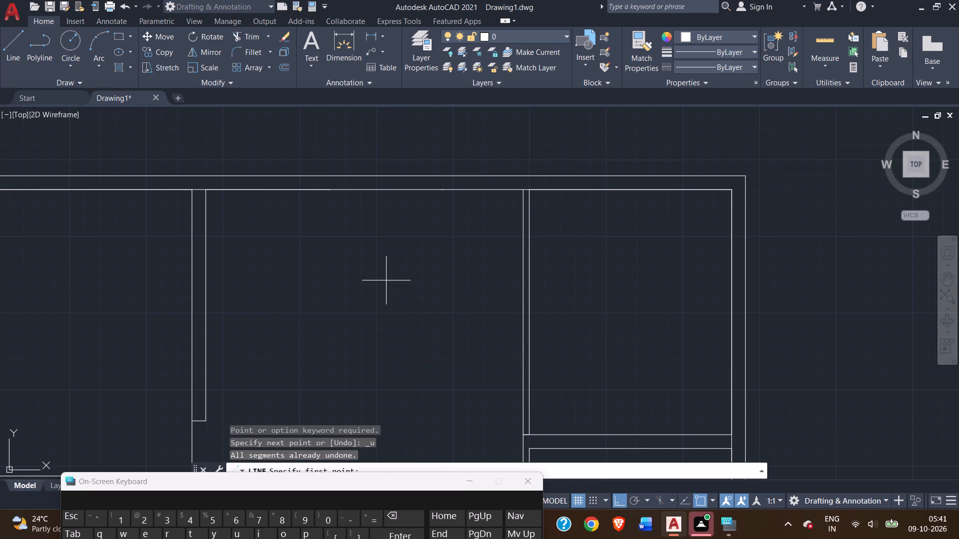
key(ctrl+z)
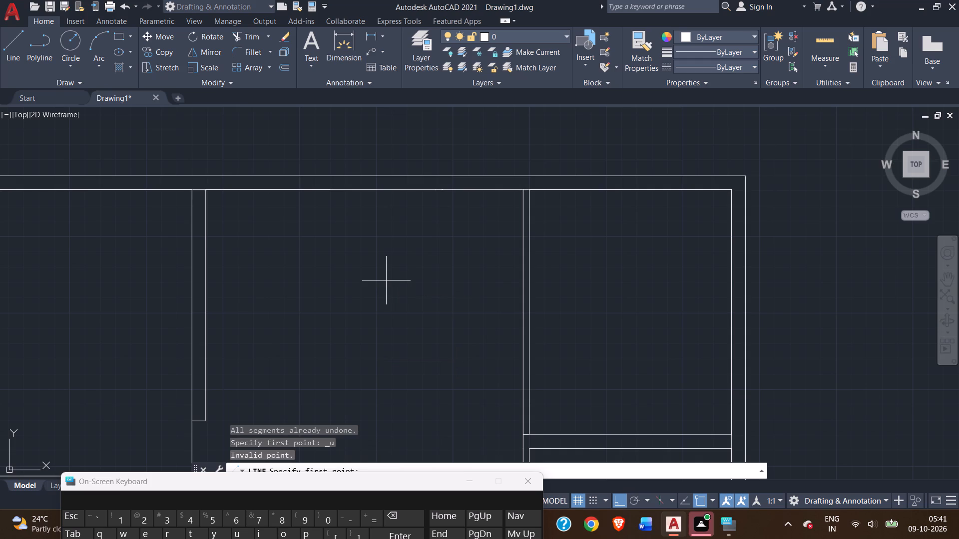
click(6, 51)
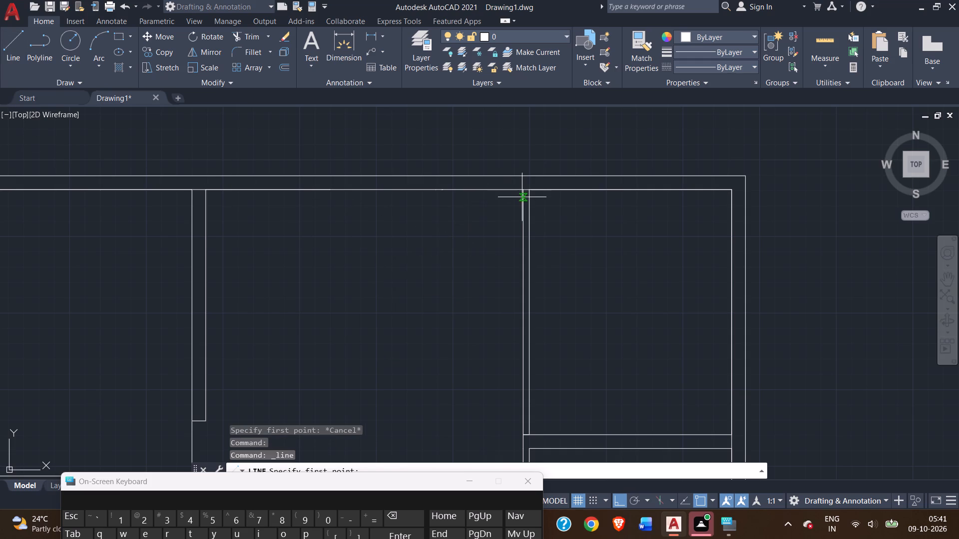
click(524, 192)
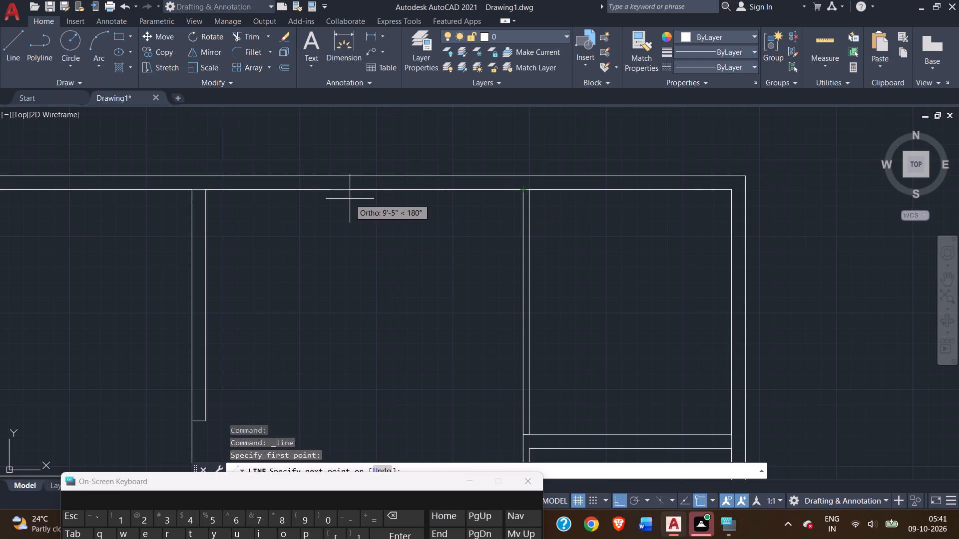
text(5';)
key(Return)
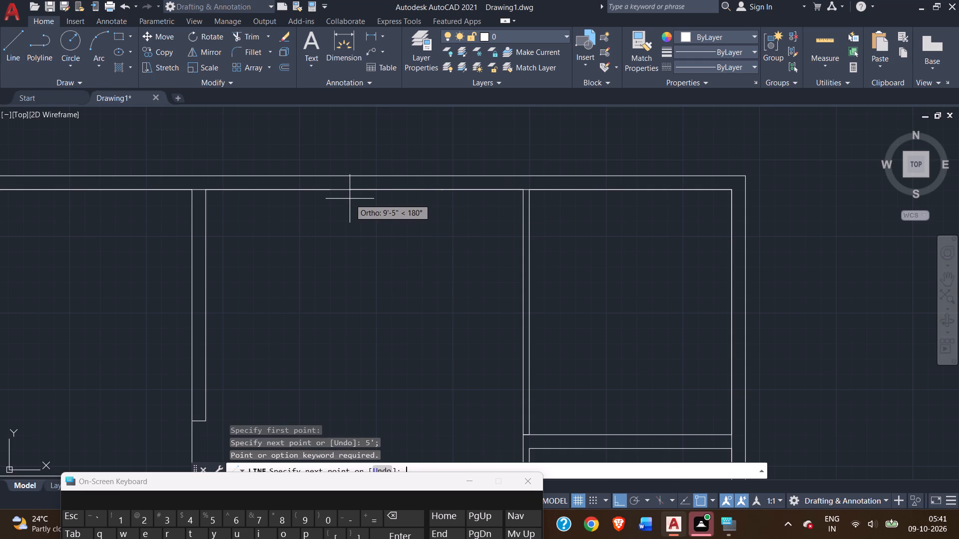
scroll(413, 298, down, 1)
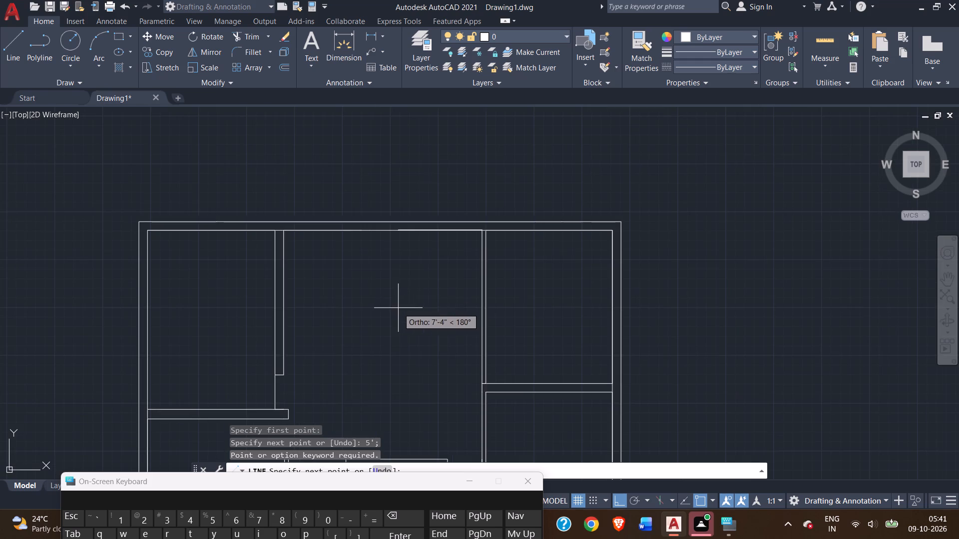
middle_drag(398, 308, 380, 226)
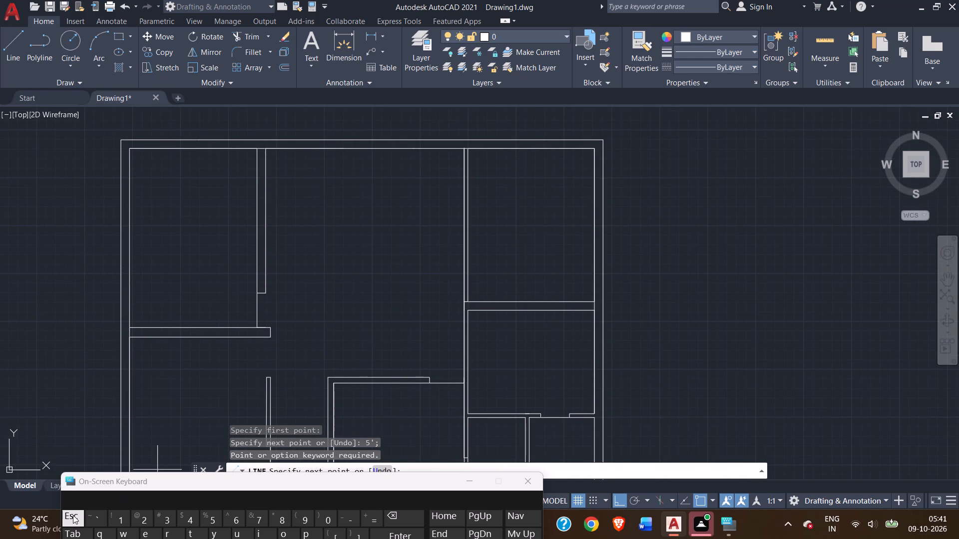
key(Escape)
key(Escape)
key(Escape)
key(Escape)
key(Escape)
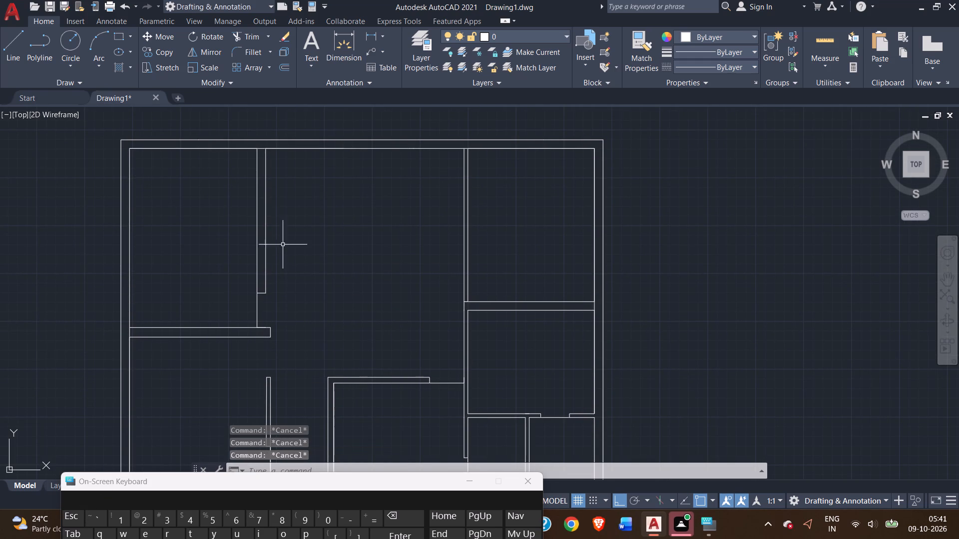
Draw the inner face of a small room against the thin vertical wall, 5' along the top wall, 8'6" down and across to that wall.
click(5, 52)
scroll(468, 169, up, 2)
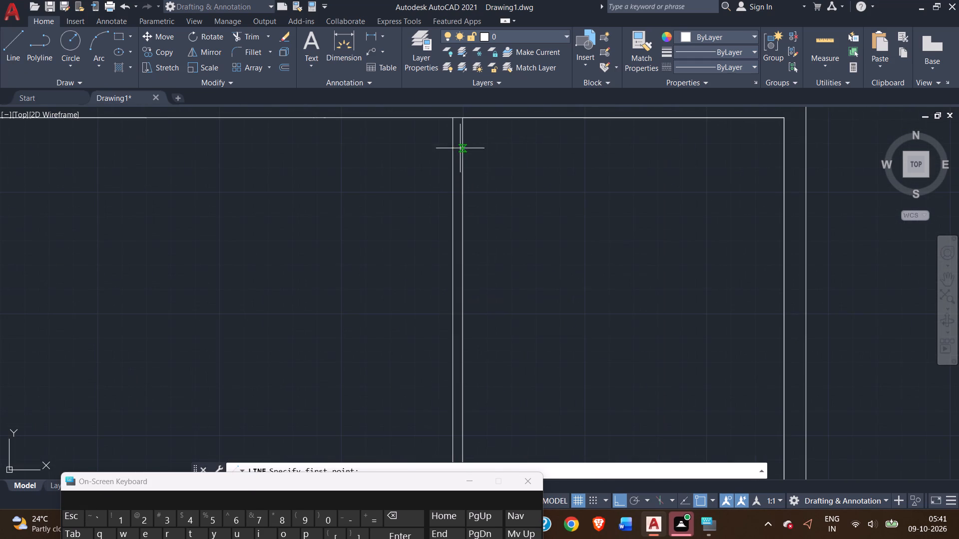
click(454, 120)
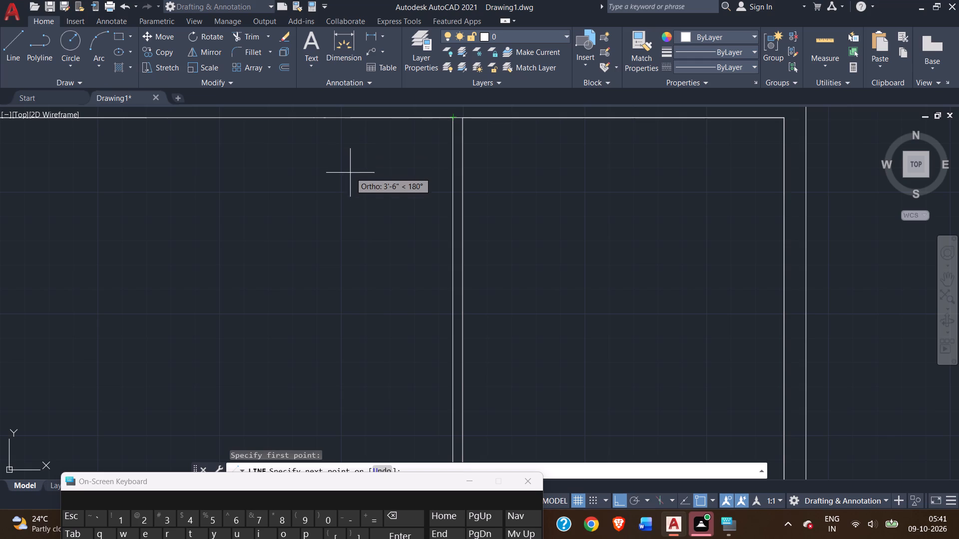
scroll(337, 231, down, 2)
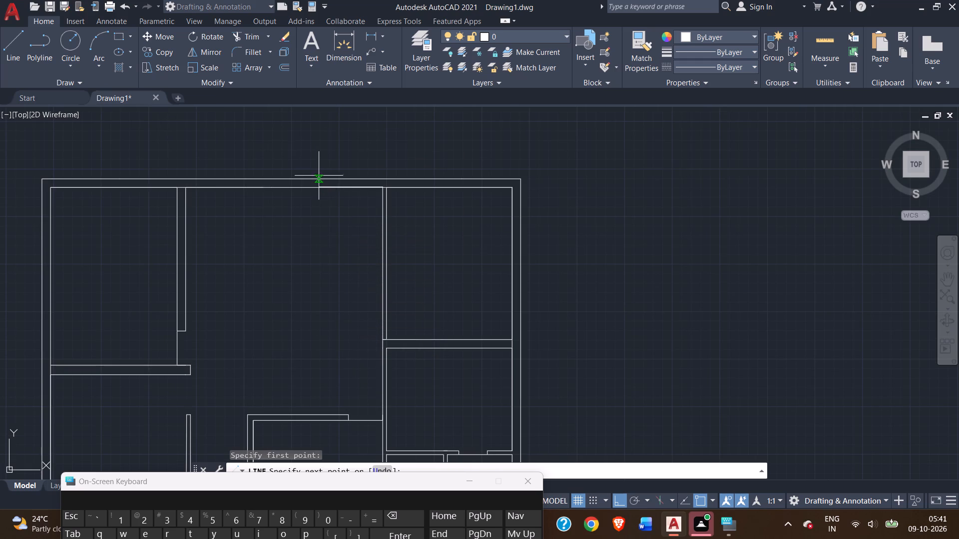
text(5')
key(Return)
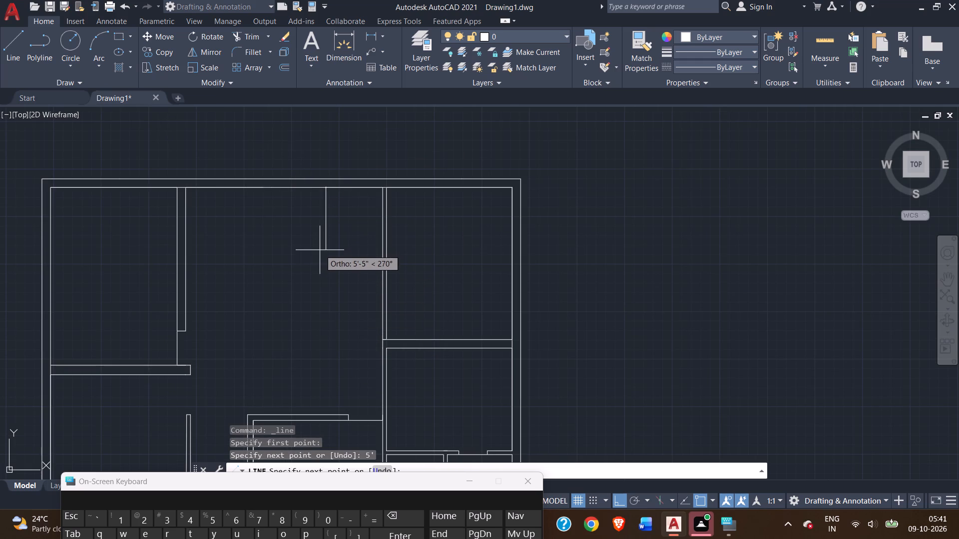
scroll(327, 243, up, 2)
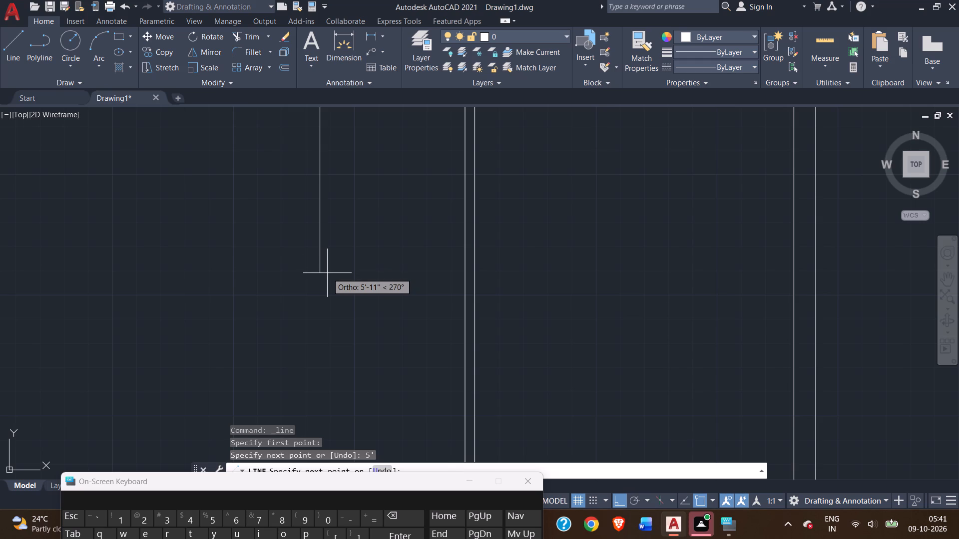
text(8'6)
key(shift+quotedbl)
key(Return)
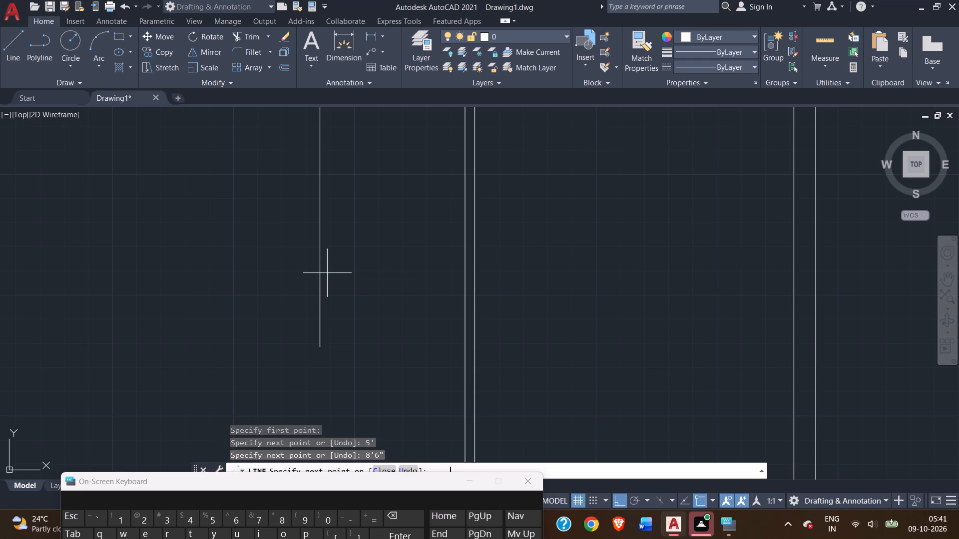
scroll(387, 351, down, 1)
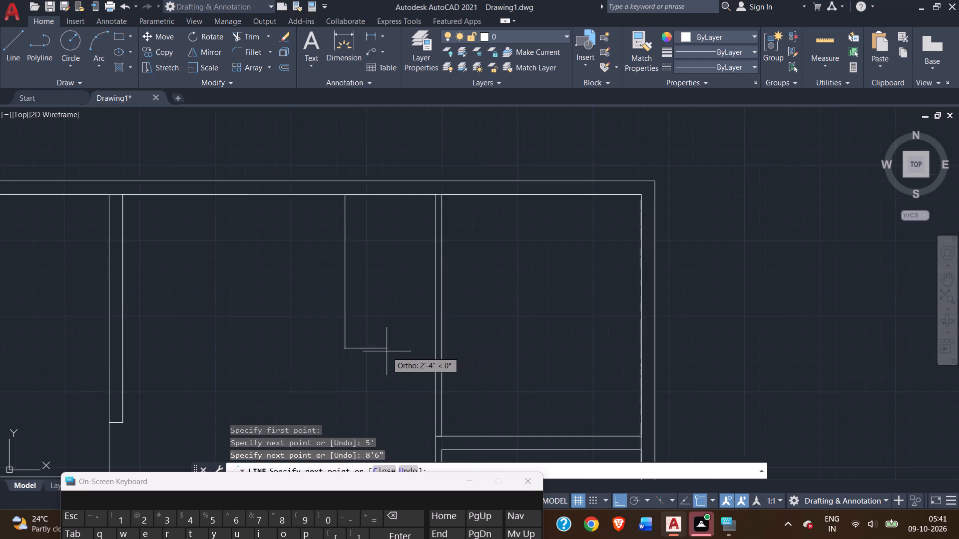
scroll(387, 351, down, 1)
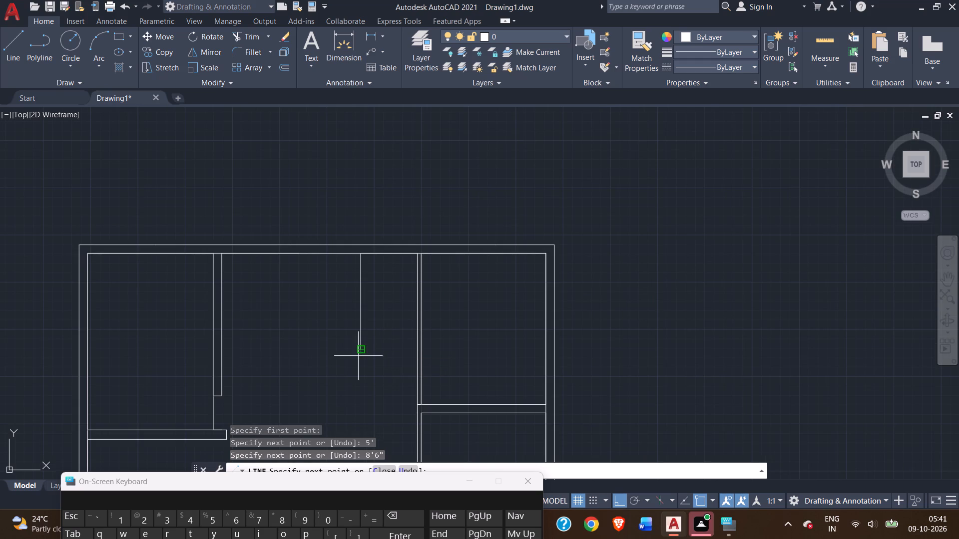
scroll(358, 354, up, 1)
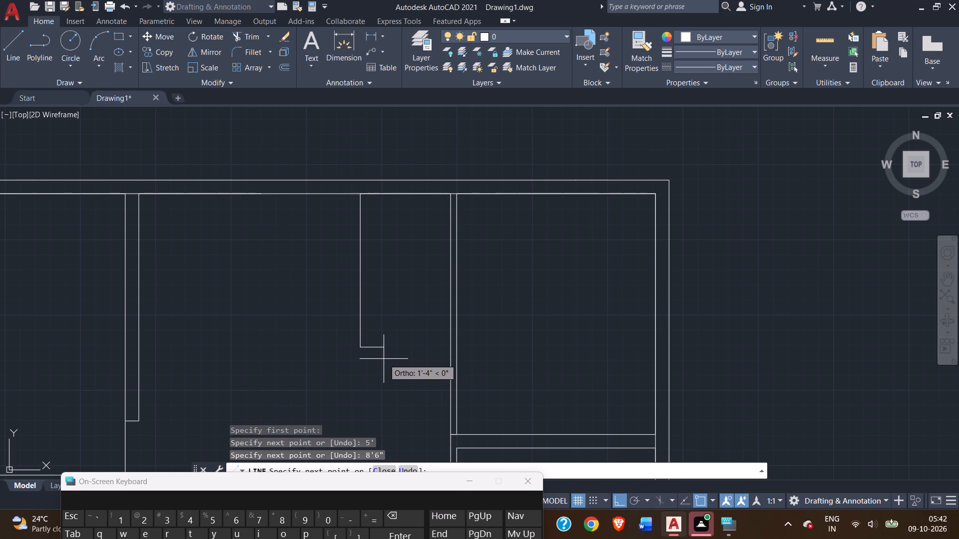
click(450, 347)
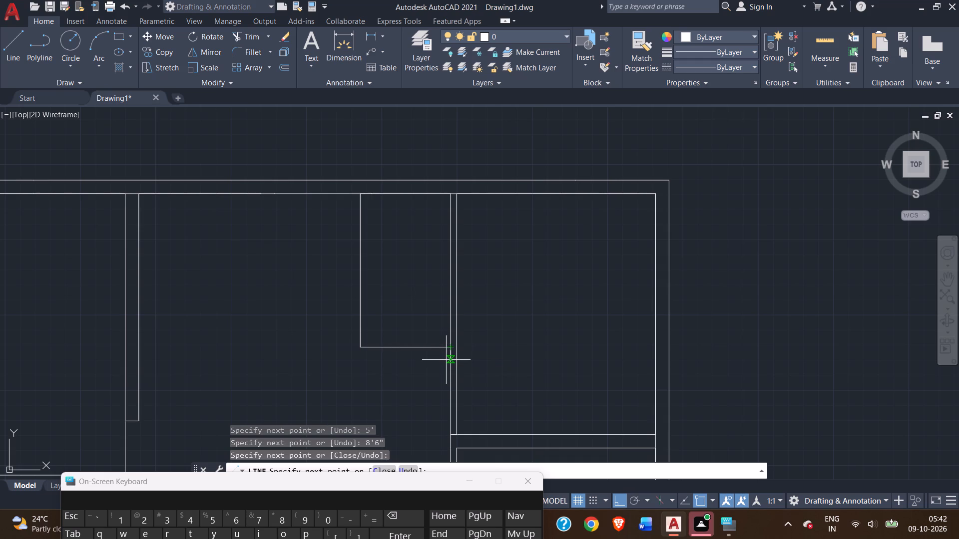
Draw the small room's outer wall face, 9" below the inner one, 5'9" across and up to the top outer wall.
key(9)
key(shift+quotedbl)
key(Return)
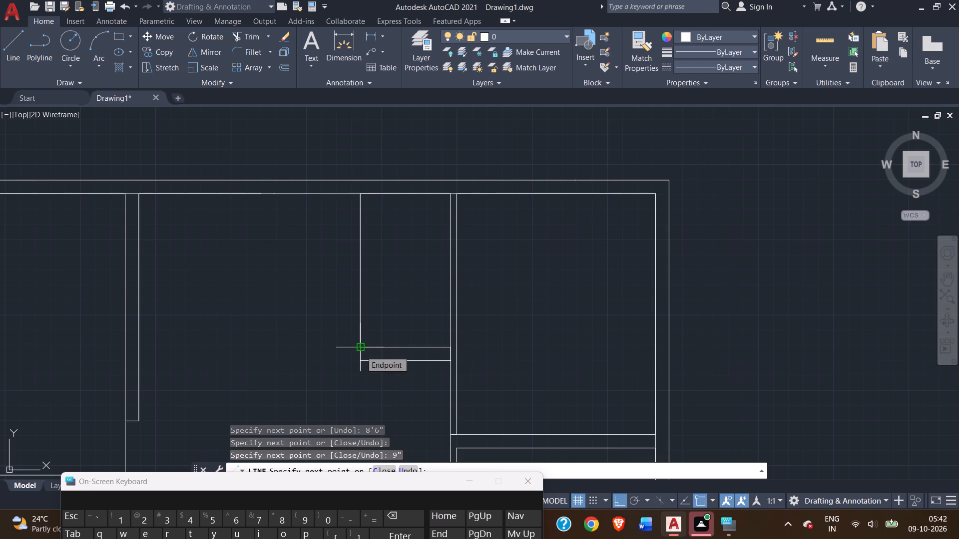
scroll(359, 361, up, 2)
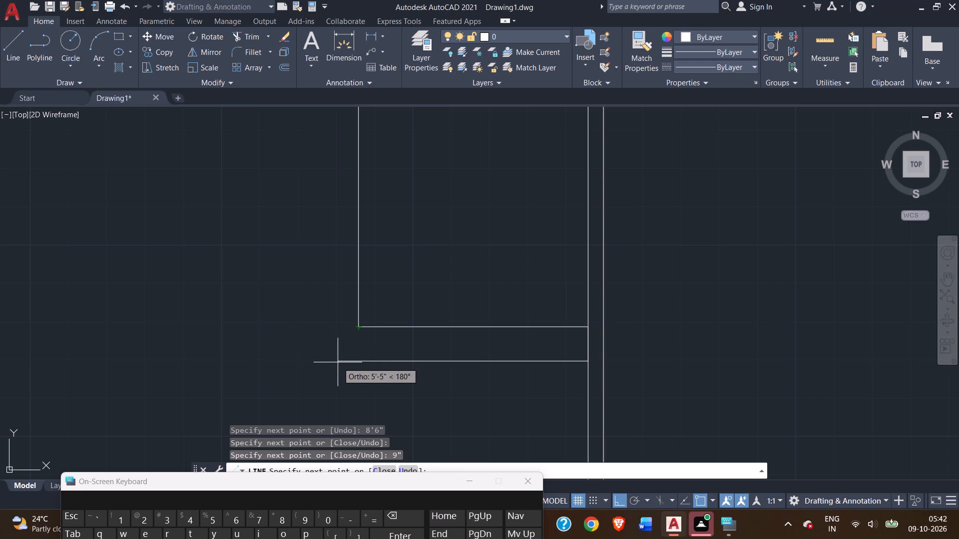
text(5';9)
key(shift+quotedbl)
key(Return)
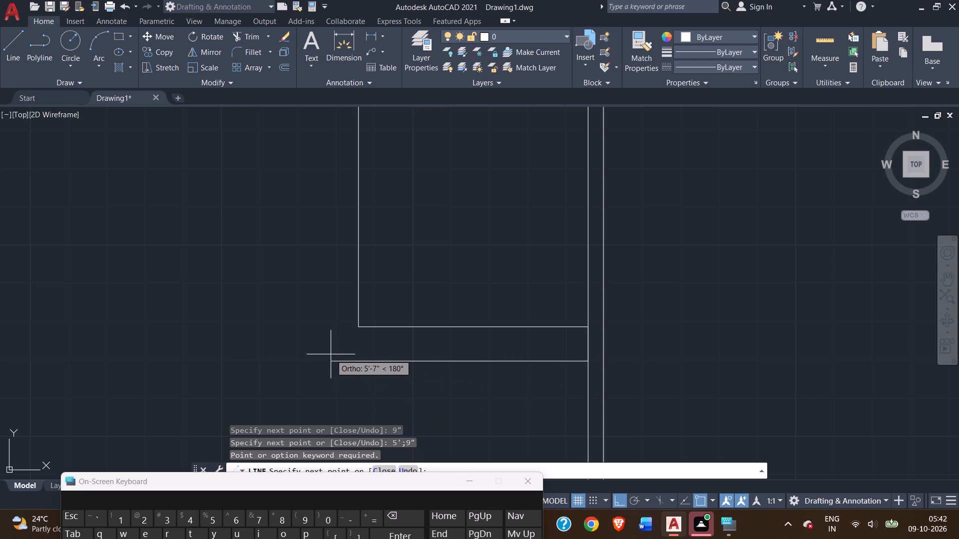
key(5)
text('9)
key(shift+quotedbl)
key(Return)
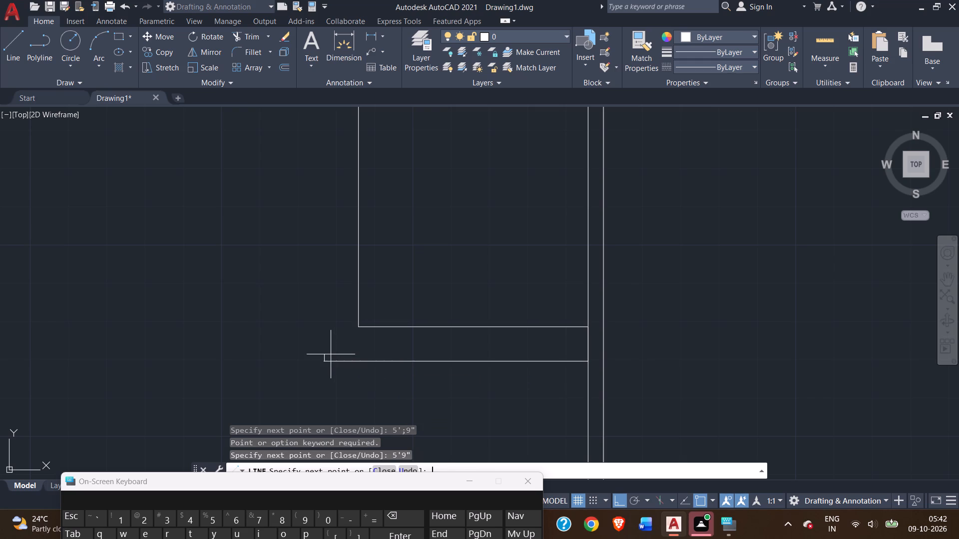
scroll(297, 157, down, 3)
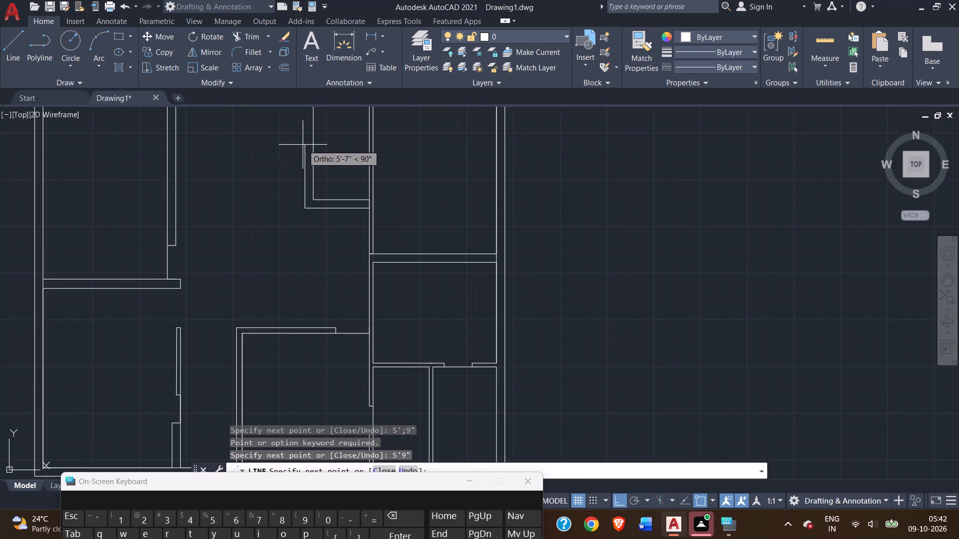
middle_drag(301, 144, 311, 289)
click(319, 249)
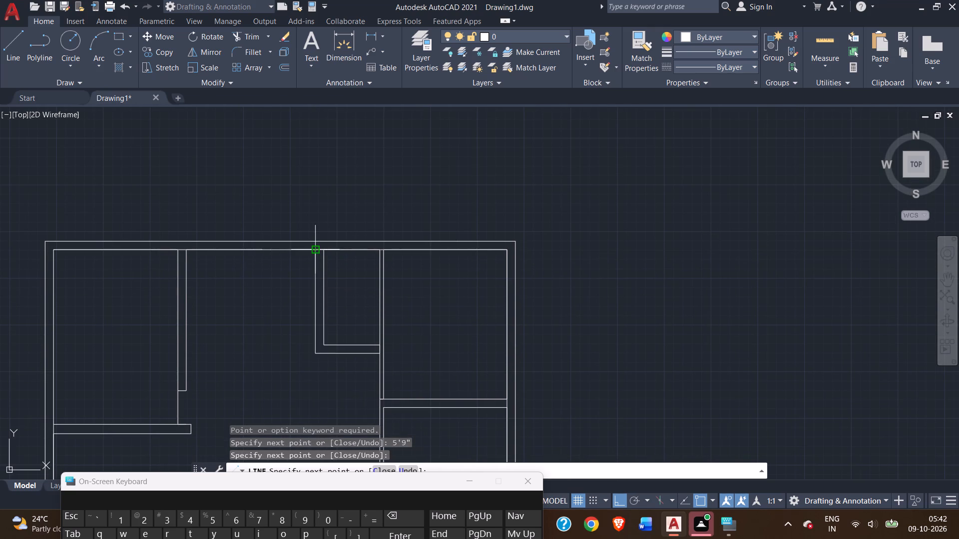
right_click(319, 250)
click(348, 257)
Check the clear width along the top wall between the small room's outer face and the vertical wall of the top-left room.
middle_drag(263, 285, 264, 285)
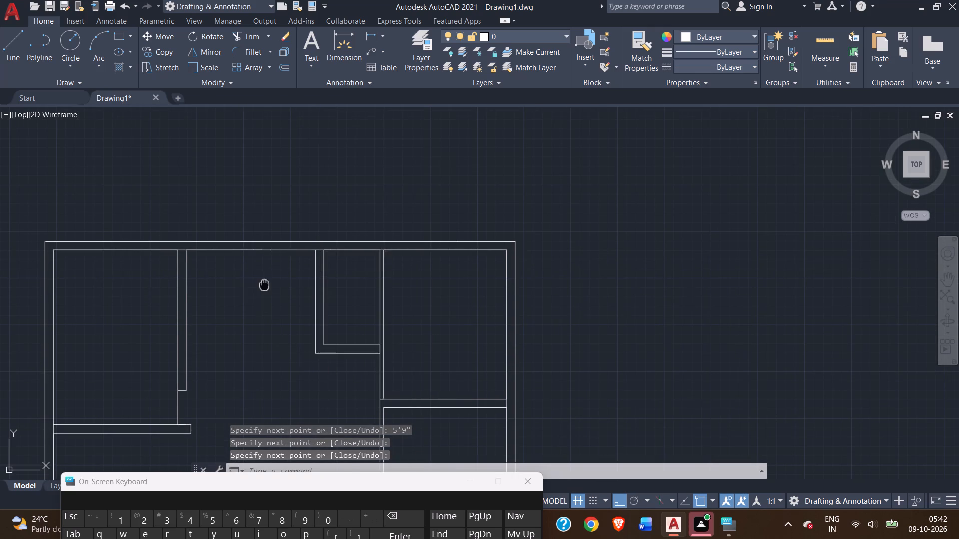
middle_drag(264, 285, 336, 185)
scroll(335, 190, down, 2)
scroll(325, 203, up, 2)
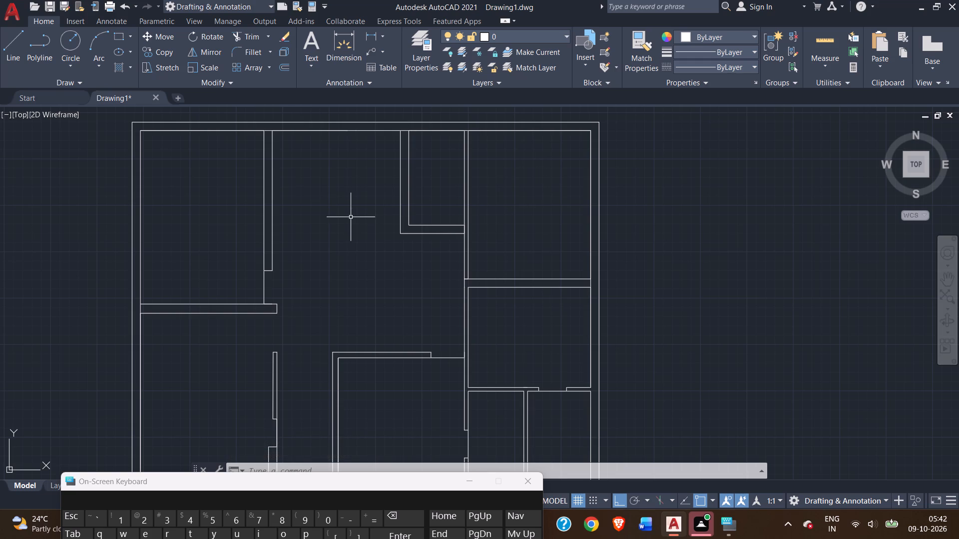
click(333, 44)
click(400, 132)
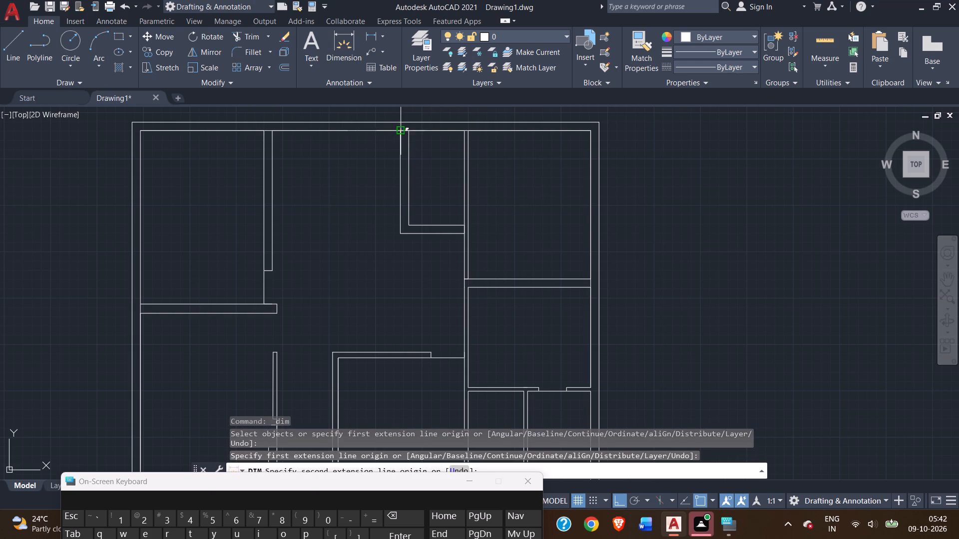
scroll(270, 129, up, 4)
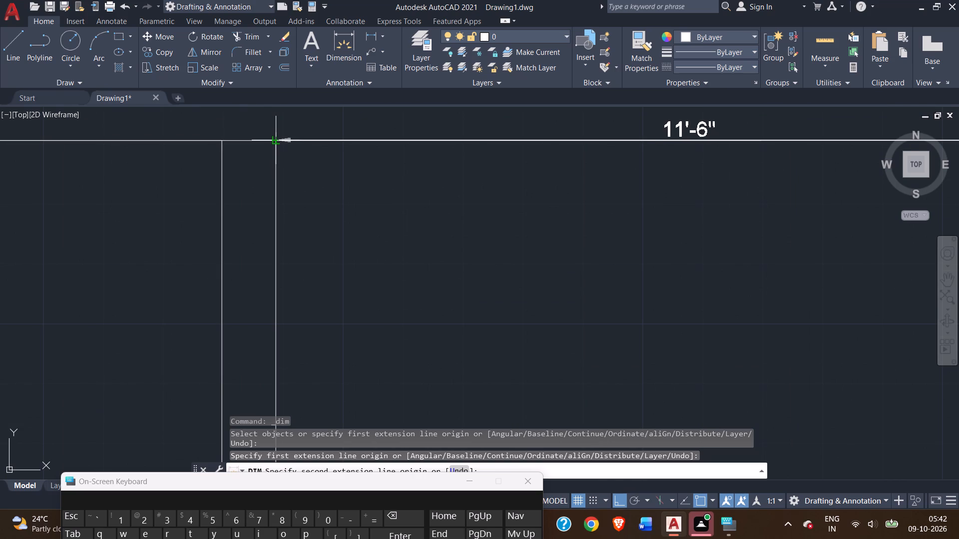
right_click(369, 191)
right_click(369, 191)
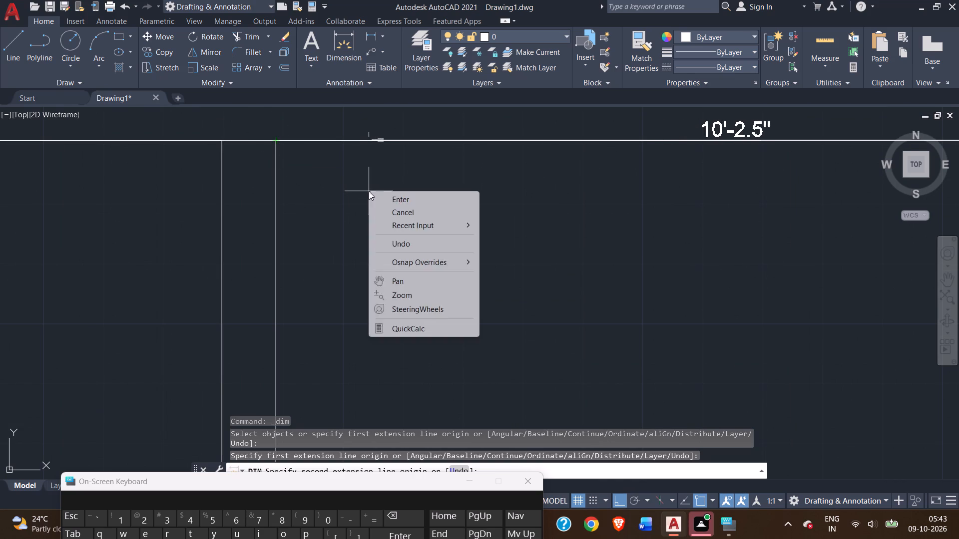
click(385, 197)
scroll(380, 201, down, 3)
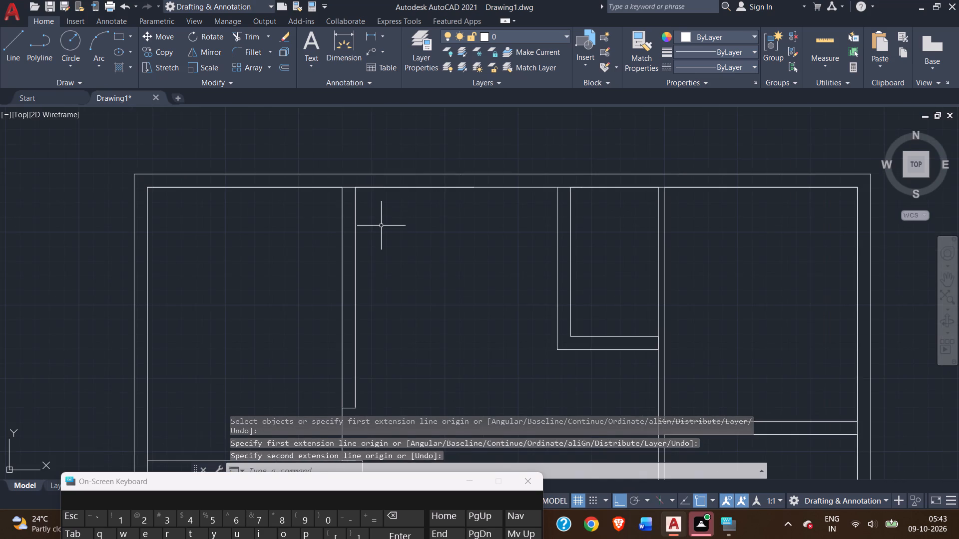
Draw a 9" thick horizontal wall 5' below the top wall, spanning from the small room to the top-left room's vertical wall.
middle_drag(380, 226, 357, 149)
click(9, 51)
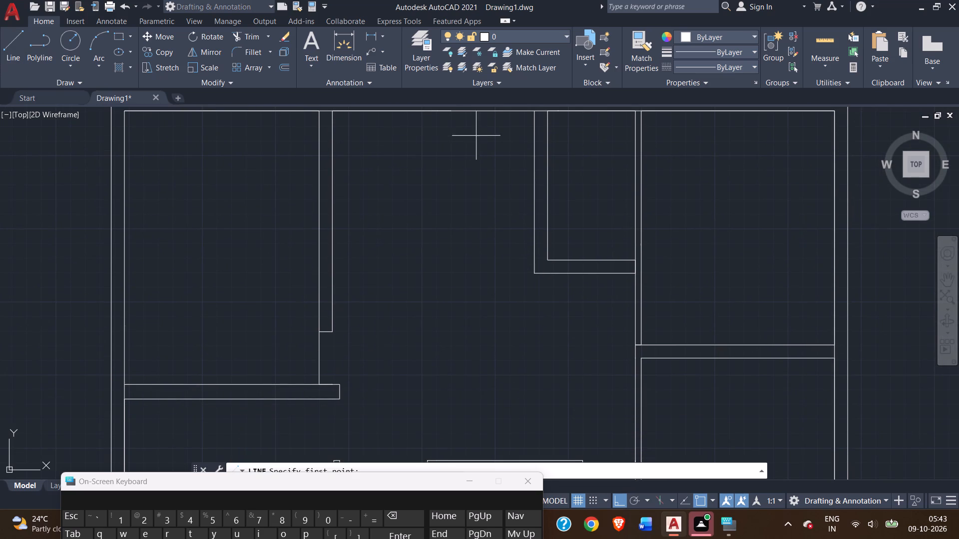
click(531, 112)
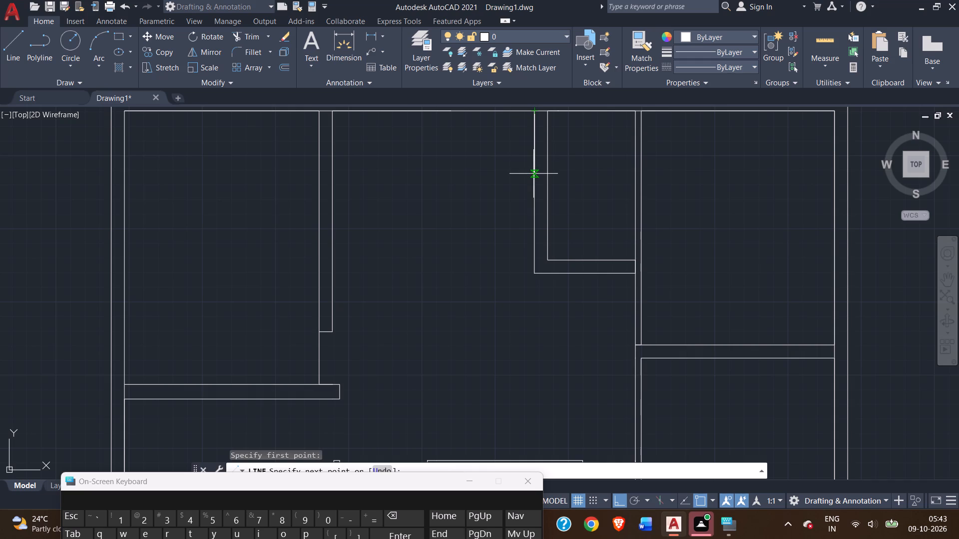
text(5')
key(Return)
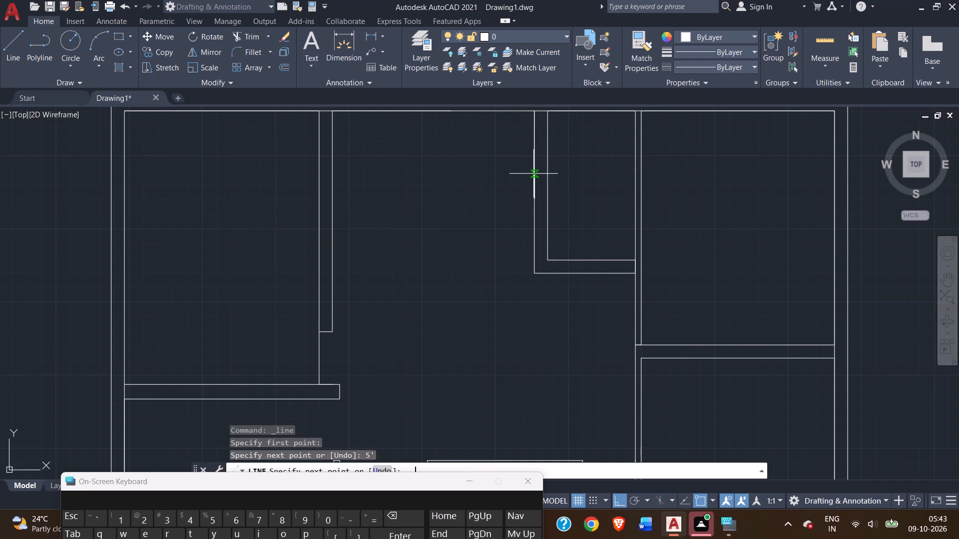
click(333, 200)
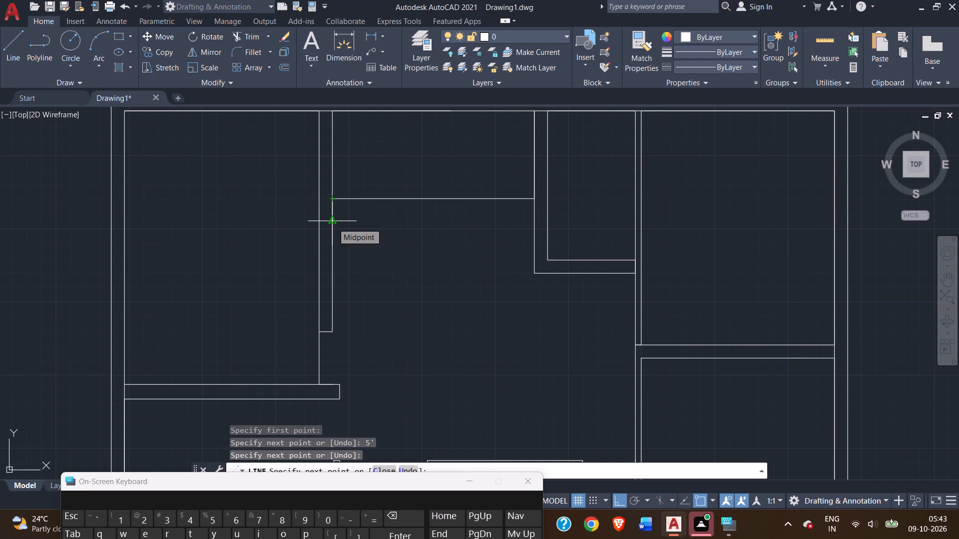
key(9)
key(shift+quotedbl)
key(Return)
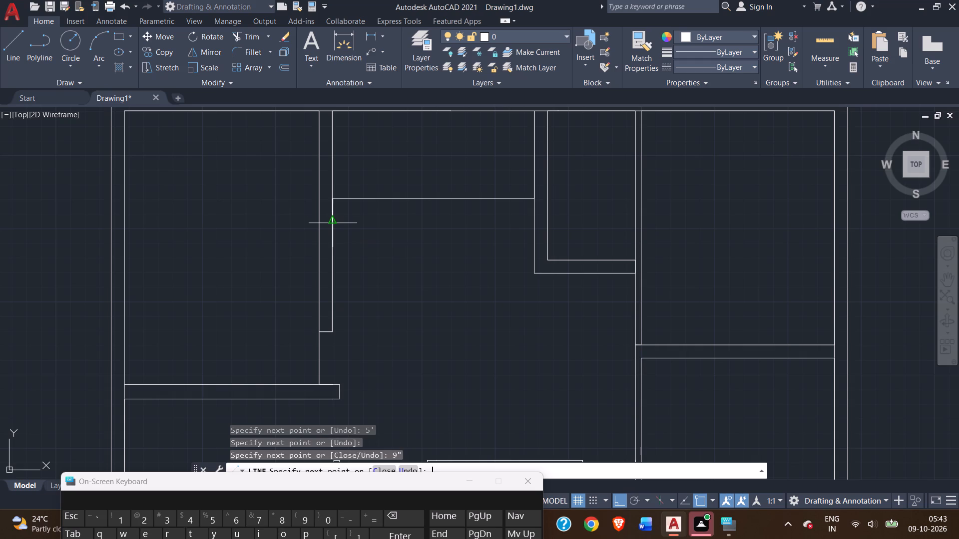
click(533, 210)
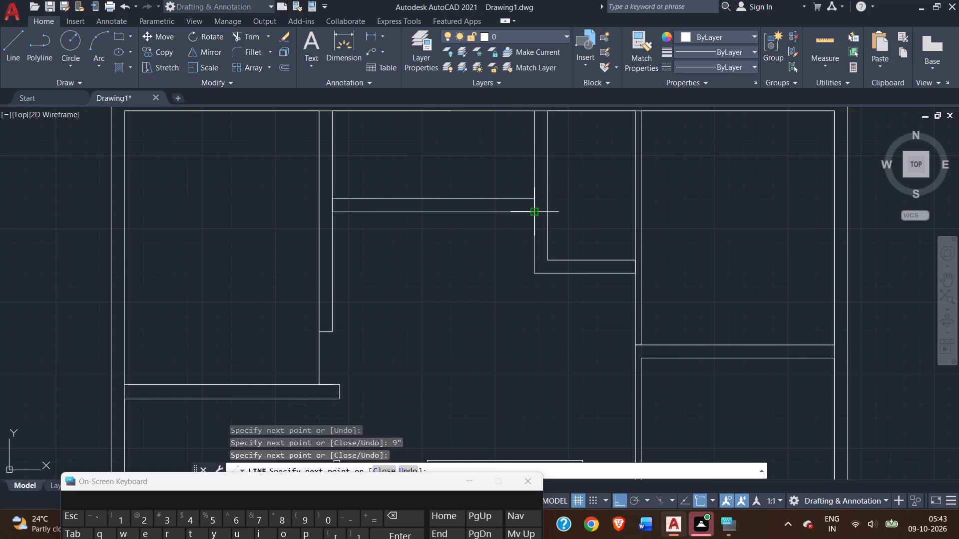
right_click(533, 210)
click(553, 220)
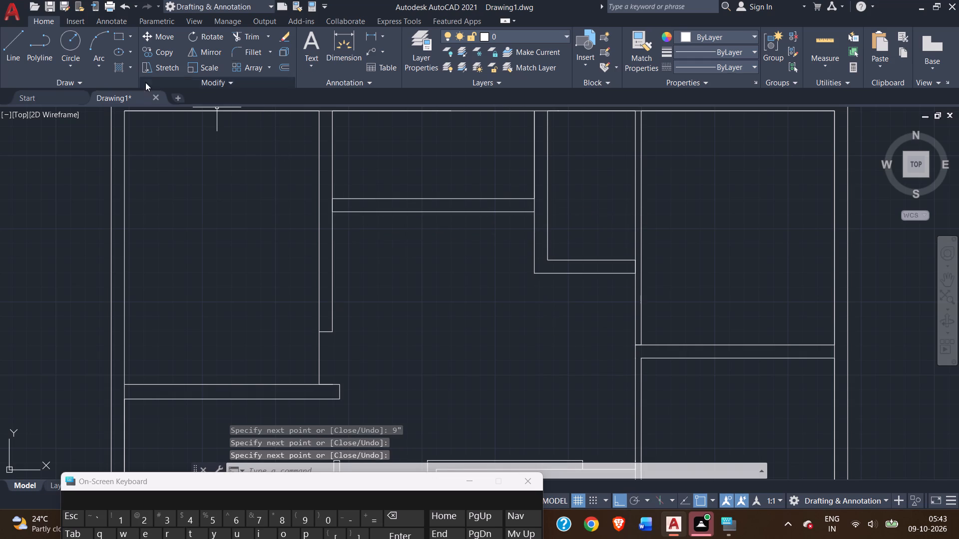
Trim the vertical wall lines crossing both ends of the 9" horizontal wall so it joins the walls at each end.
click(259, 37)
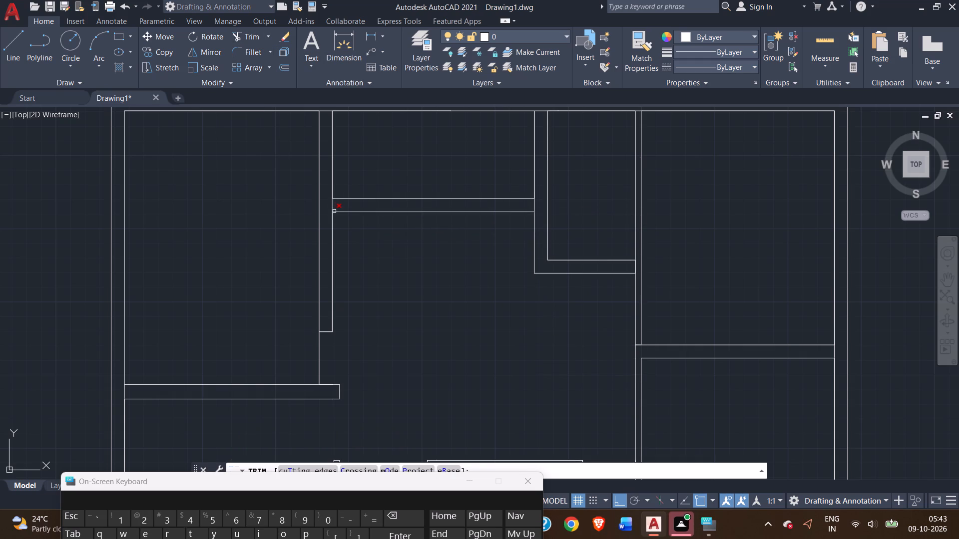
scroll(335, 213, up, 3)
click(314, 173)
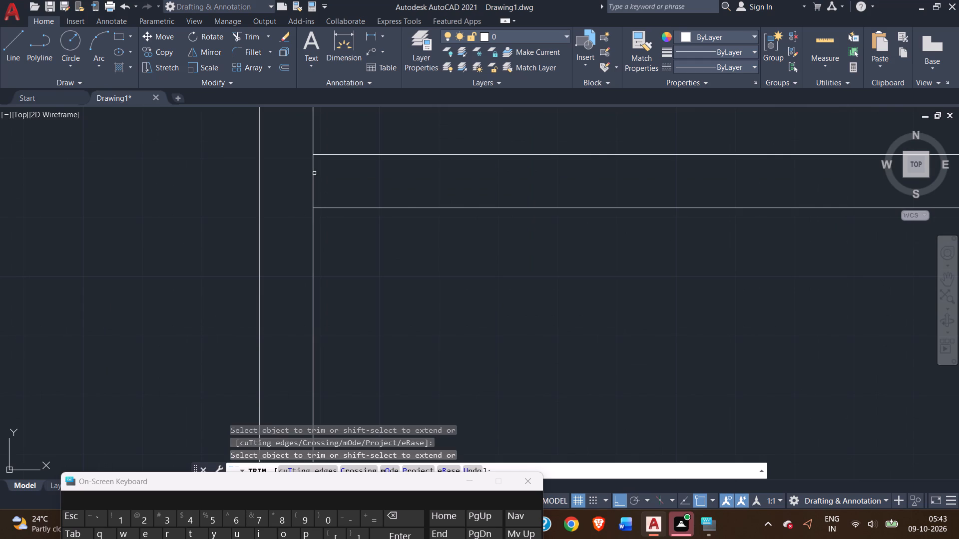
click(312, 168)
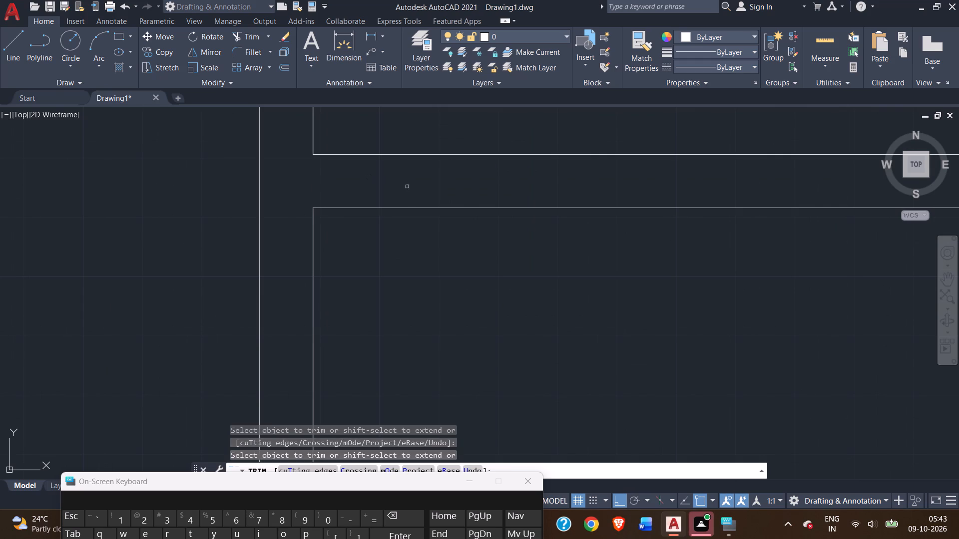
middle_drag(407, 187, 34, 206)
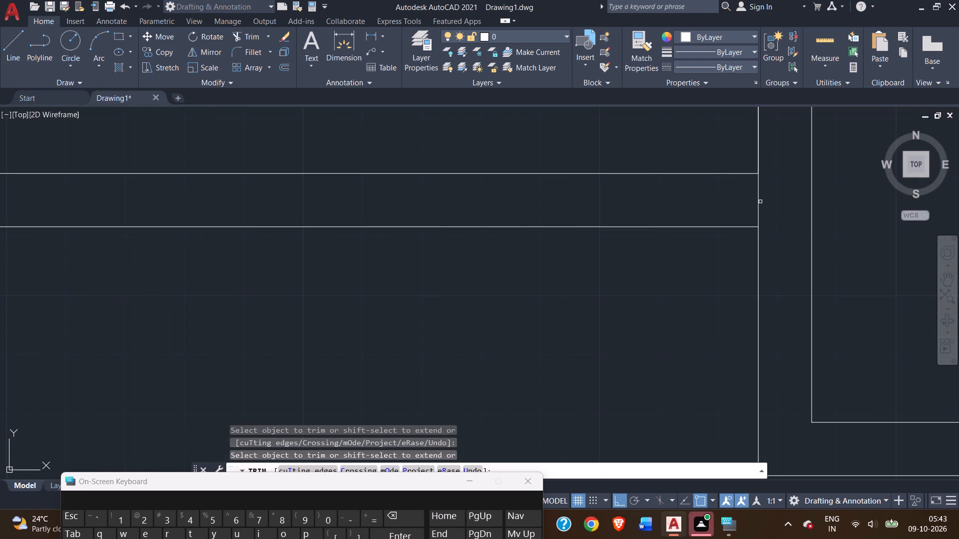
double_click(759, 199)
scroll(378, 288, down, 2)
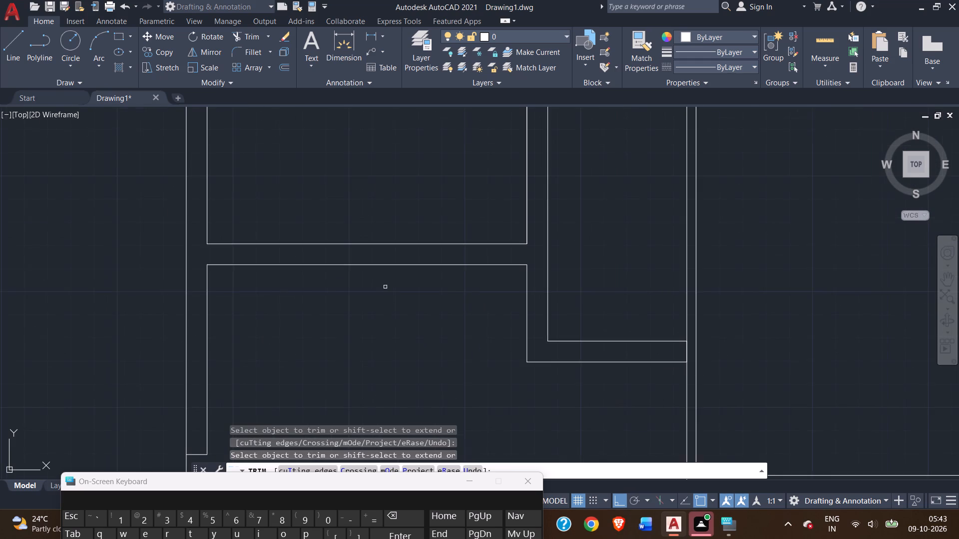
scroll(385, 287, down, 2)
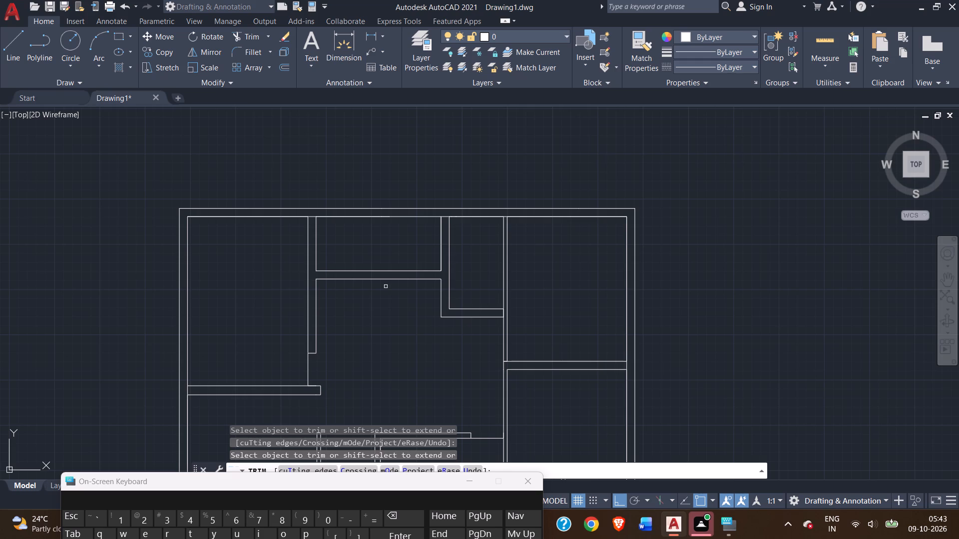
scroll(473, 368, down, 2)
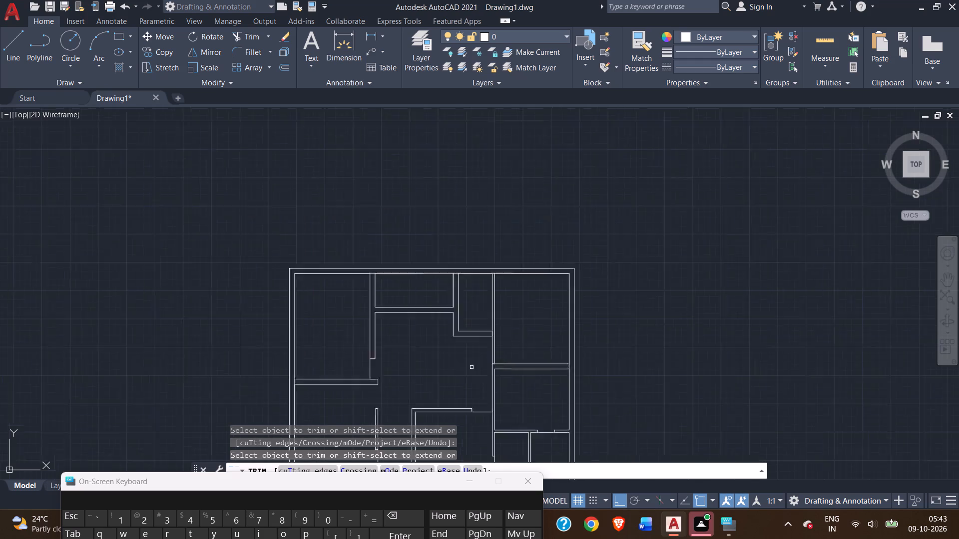
scroll(471, 367, down, 1)
middle_drag(604, 357, 608, 290)
scroll(429, 320, up, 3)
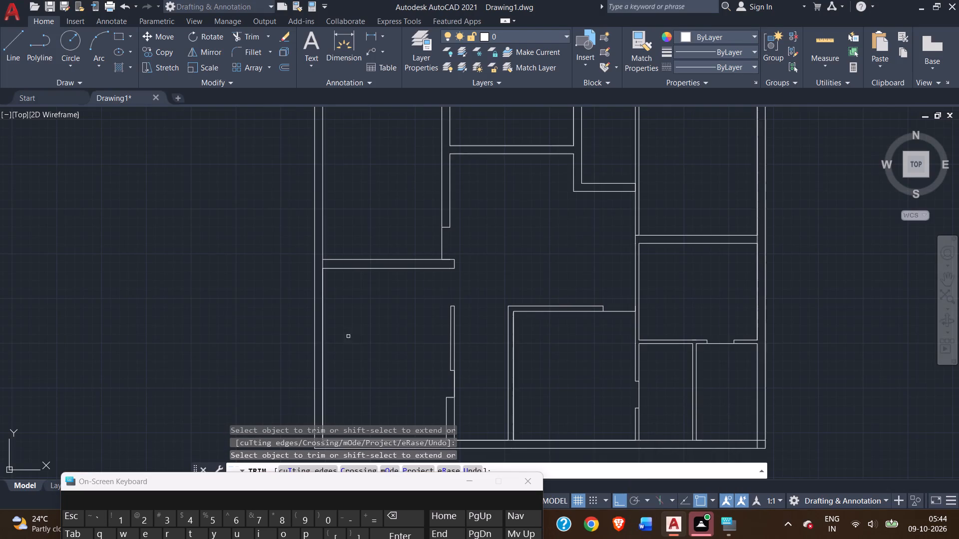
middle_drag(354, 333, 391, 390)
right_click(259, 300)
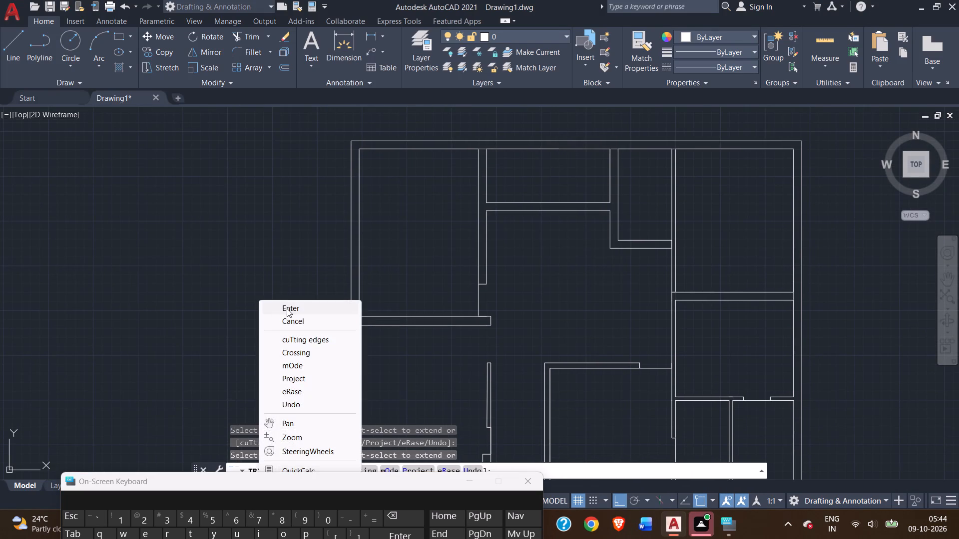
click(287, 308)
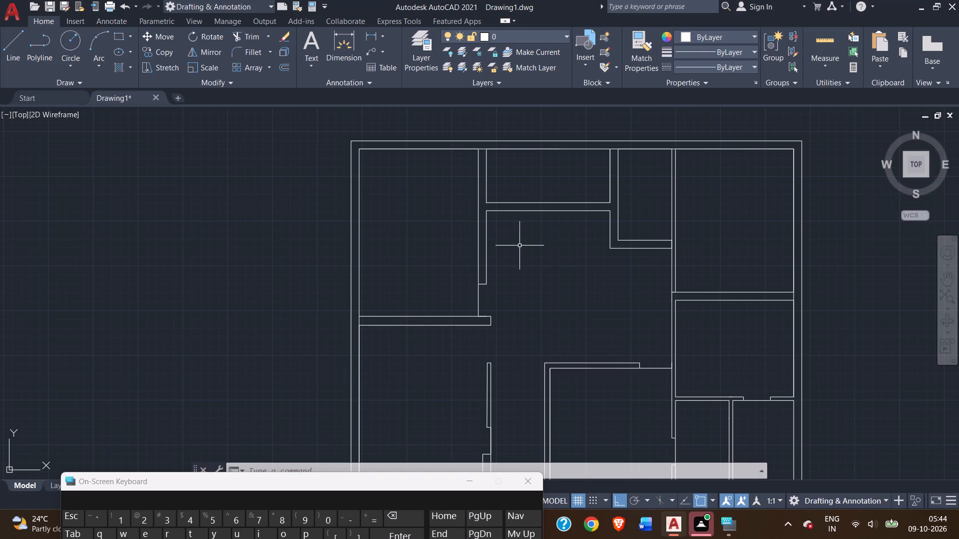
Draw a window outline in the top-left room's top wall, starting 3' from the inner corner and 5' wide, spanning the wall thickness.
scroll(528, 284, down, 1)
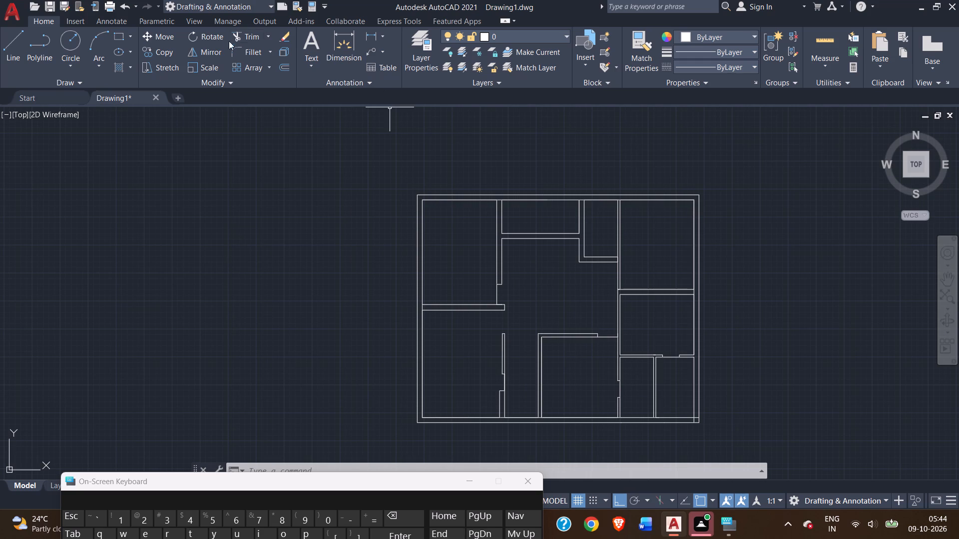
double_click(7, 50)
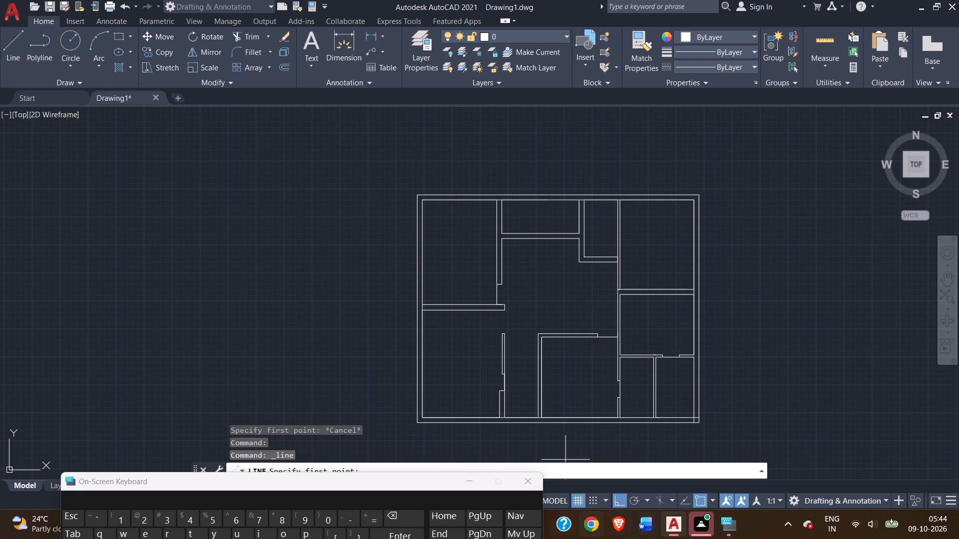
middle_drag(474, 236, 353, 284)
scroll(353, 284, down, 1)
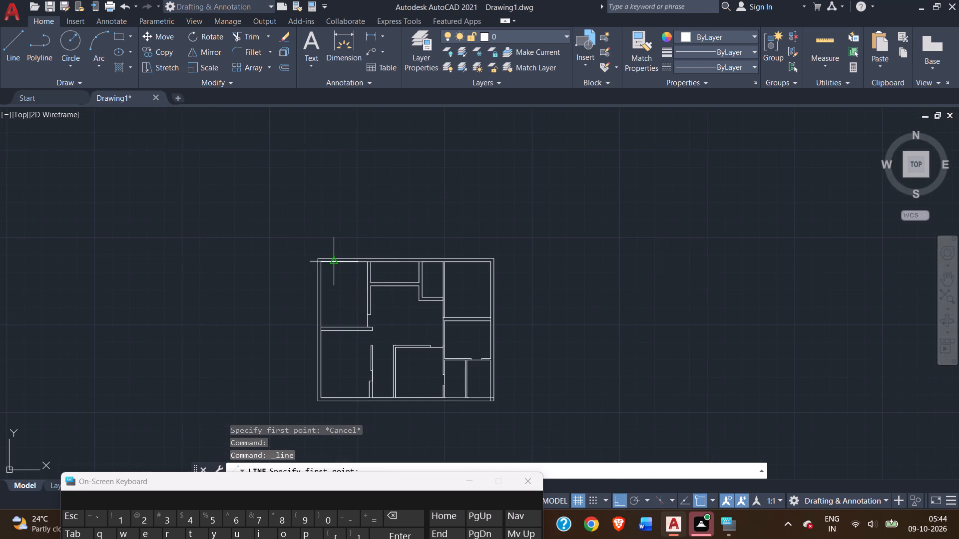
scroll(338, 259, up, 5)
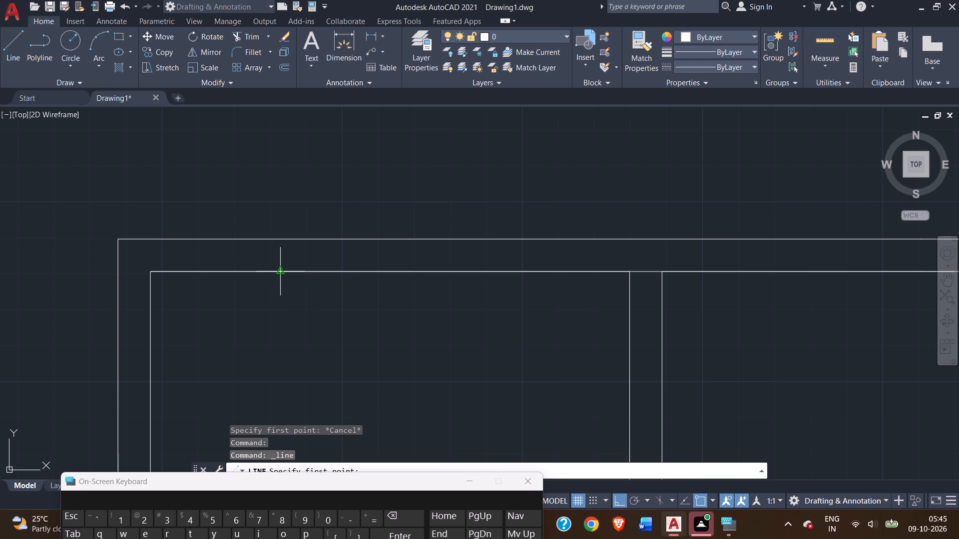
triple_click(152, 273)
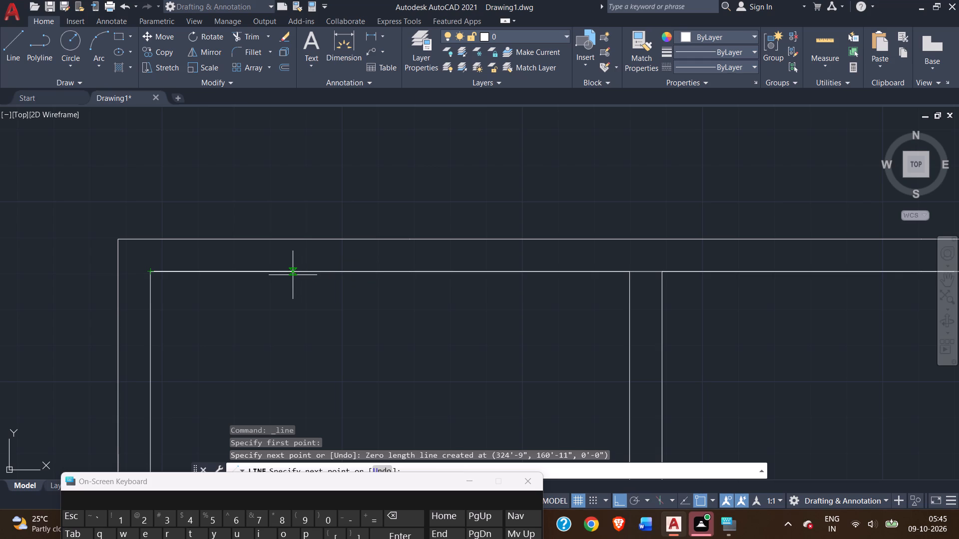
text(3')
key(Return)
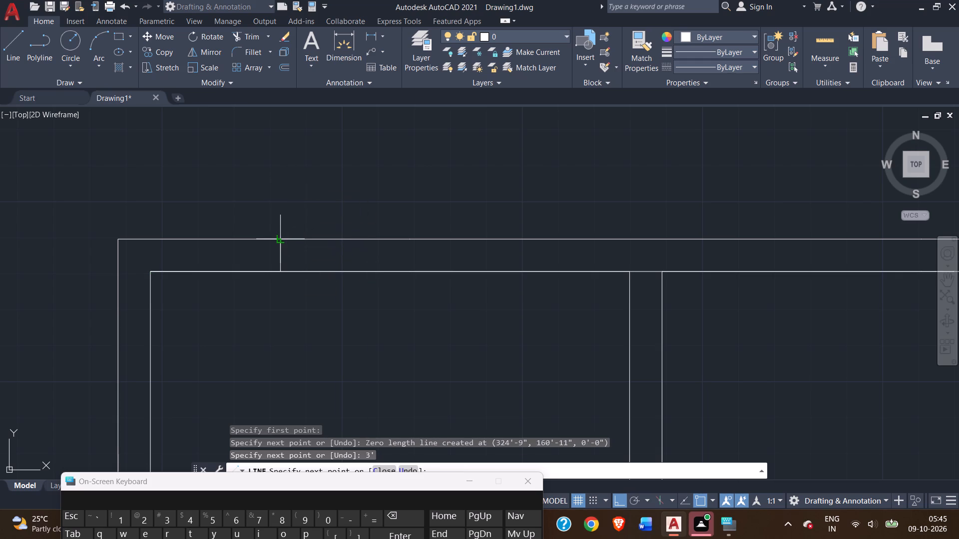
click(282, 239)
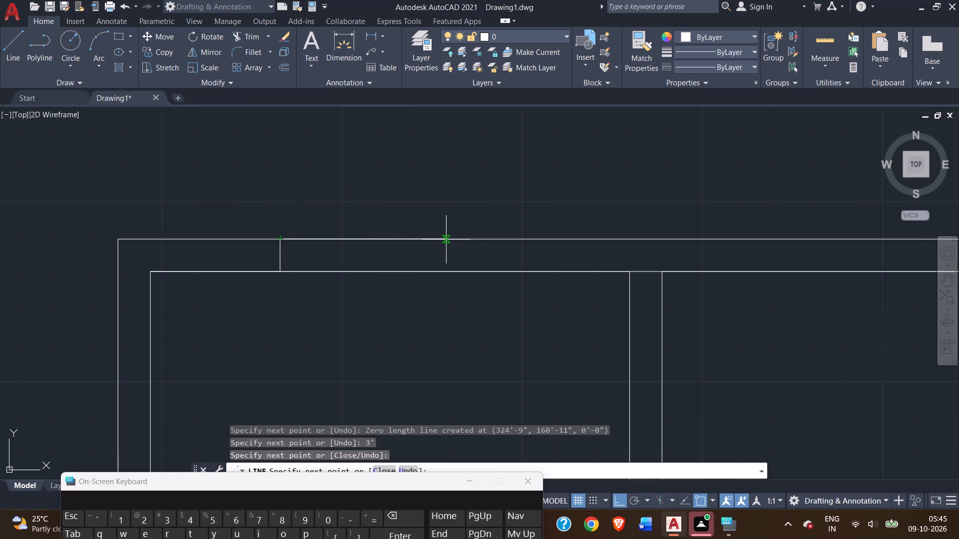
text(5')
key(Return)
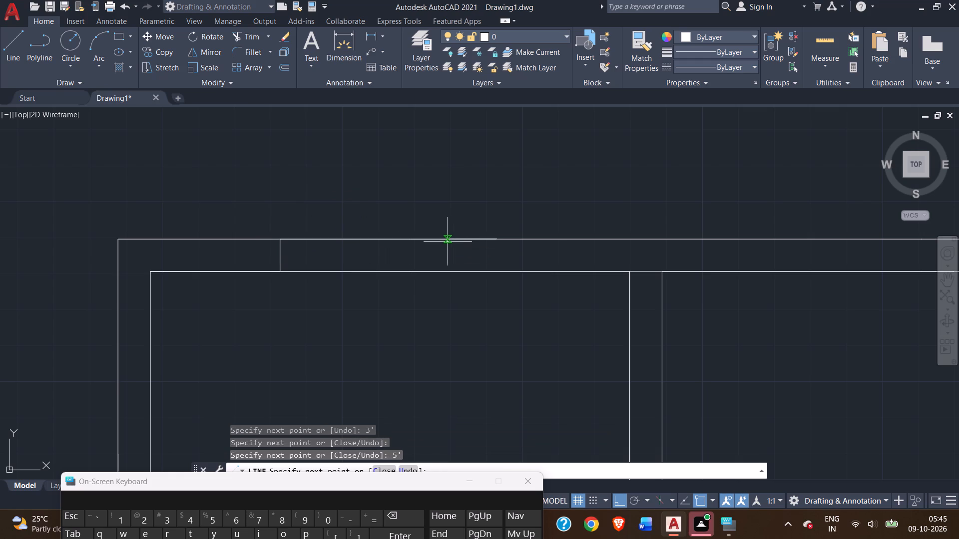
double_click(500, 271)
right_click(498, 269)
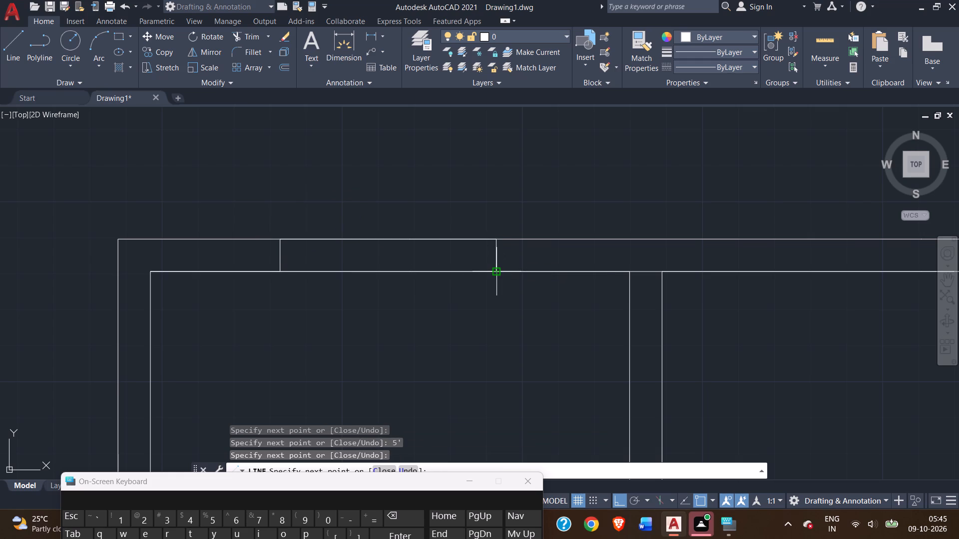
click(521, 276)
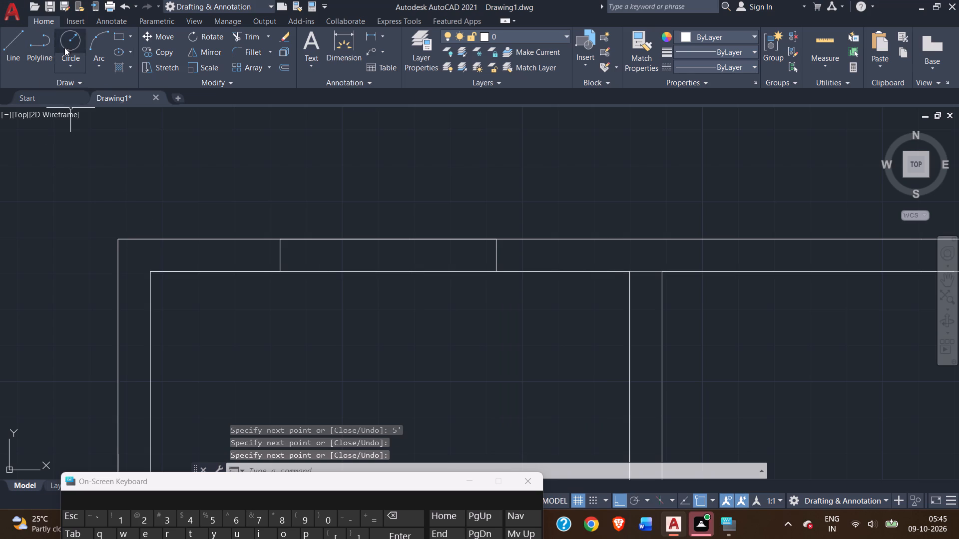
Delete the 3' guide line on the wall's inner face and the 5' line on its outer face, keeping the two jambs.
click(220, 271)
key(Delete)
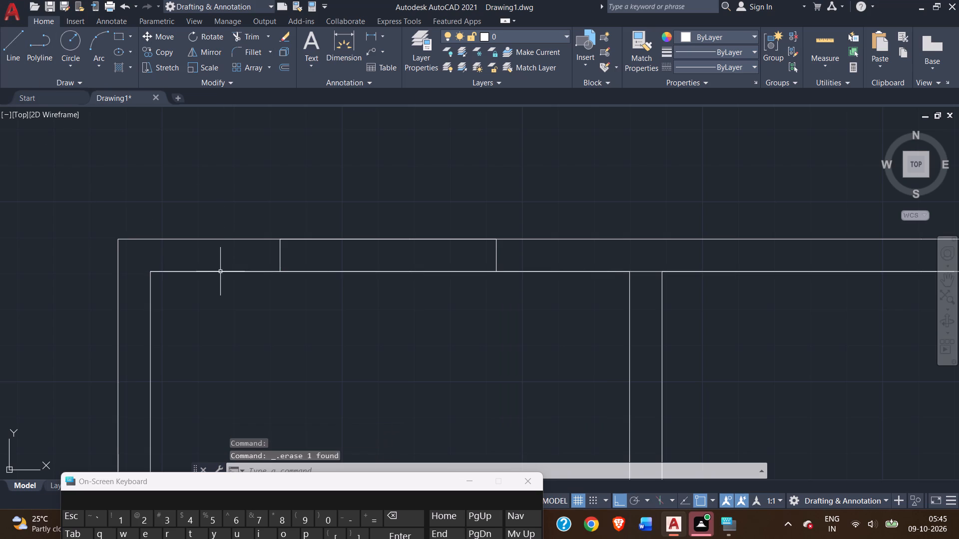
click(411, 240)
key(Delete)
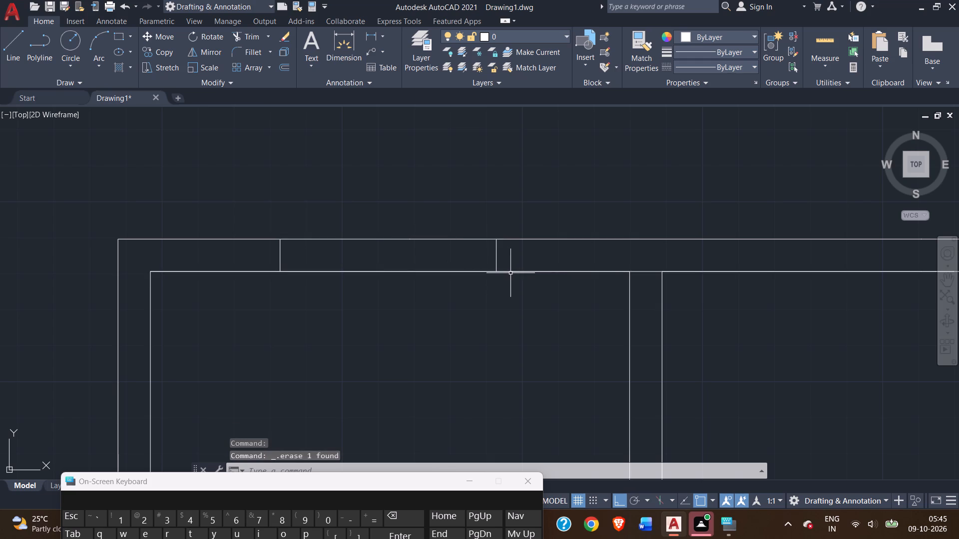
Draw a horizontal line between the midpoints of the two window jambs in the top wall.
click(5, 51)
click(280, 255)
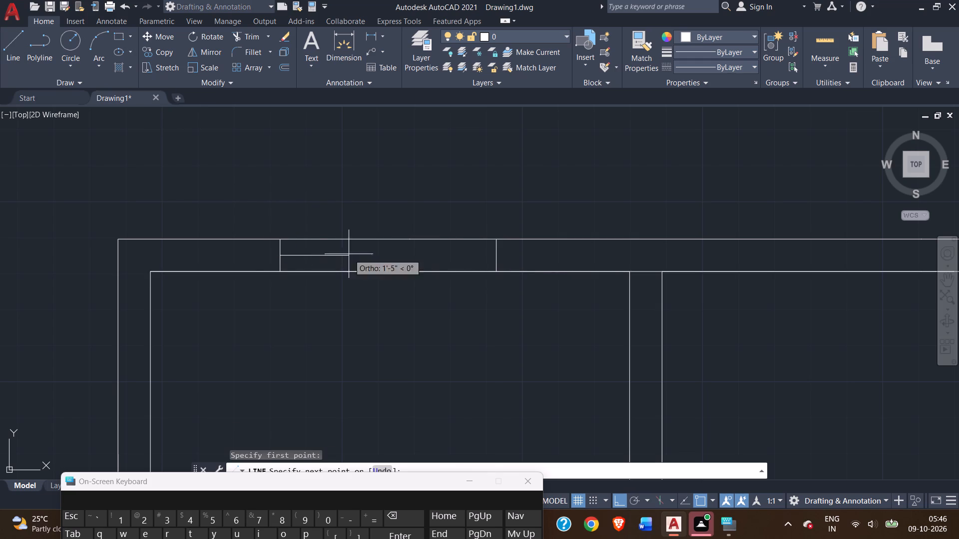
double_click(496, 256)
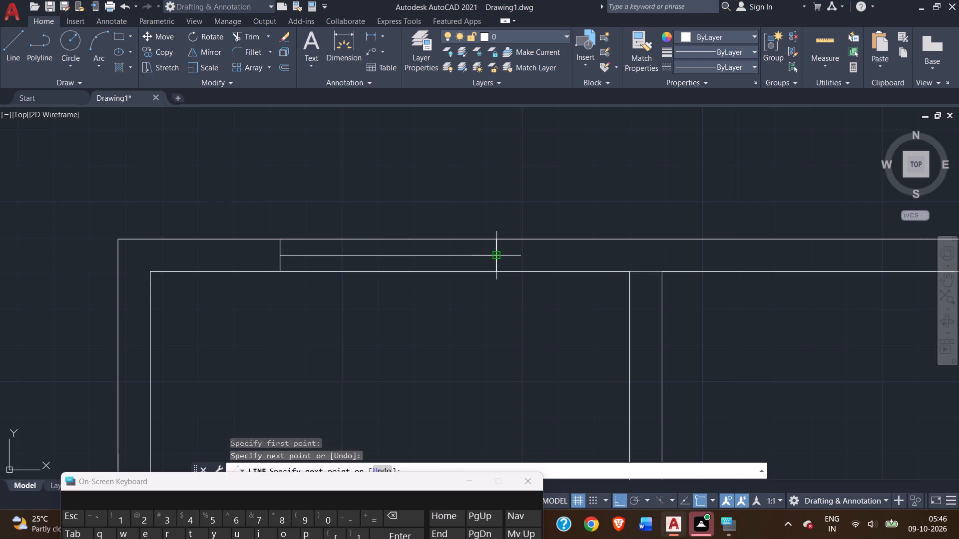
right_click(442, 262)
right_click(442, 262)
click(457, 269)
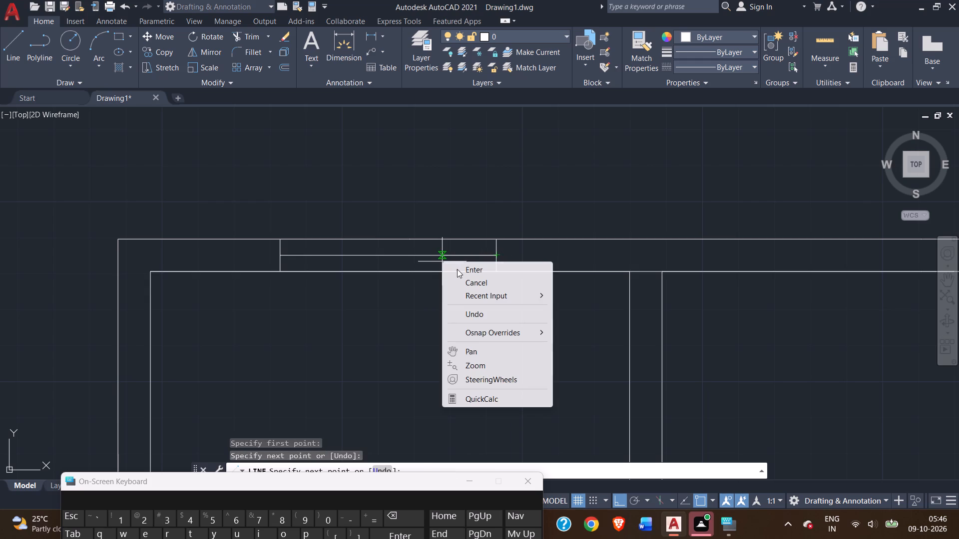
Offset the window's centre line 1" downward to form the glass pane.
click(415, 256)
scroll(409, 264, up, 2)
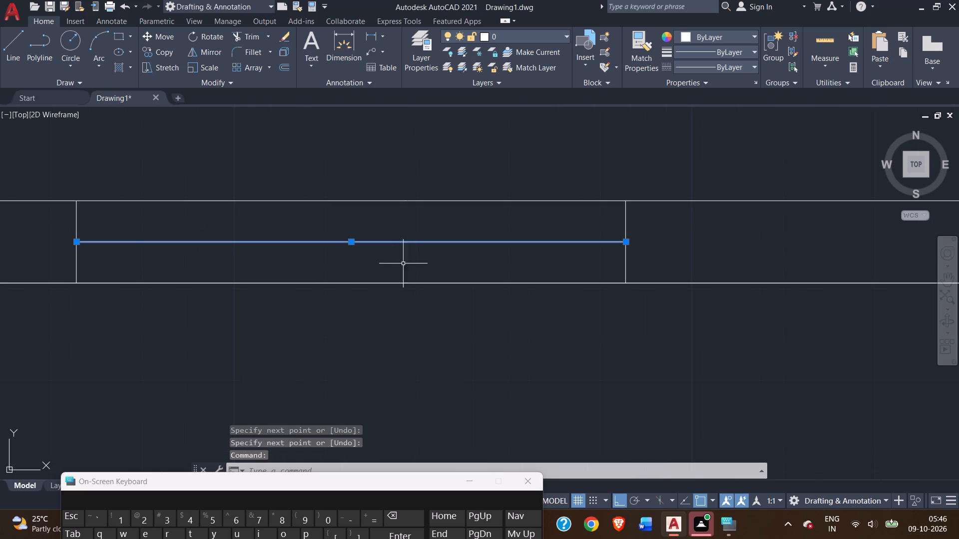
text(off)
key(Return)
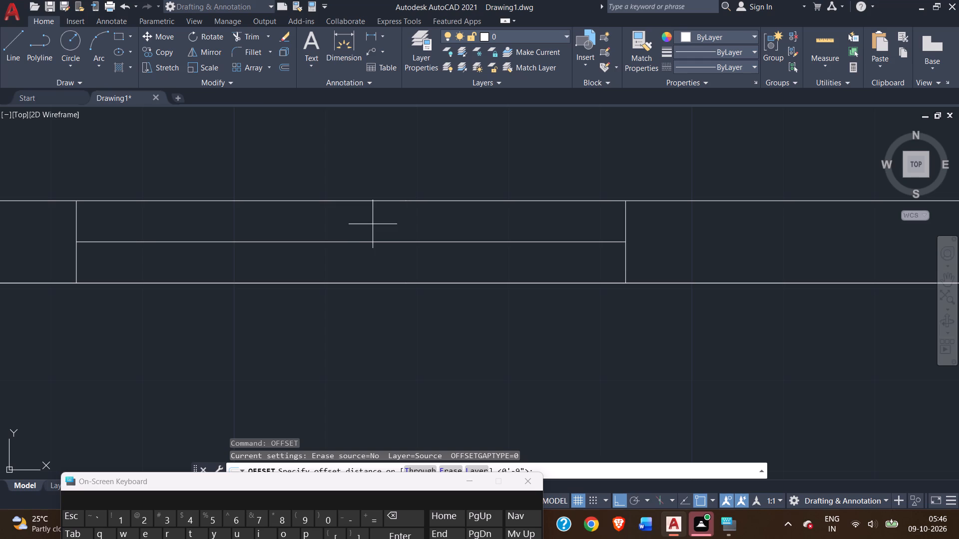
key(1)
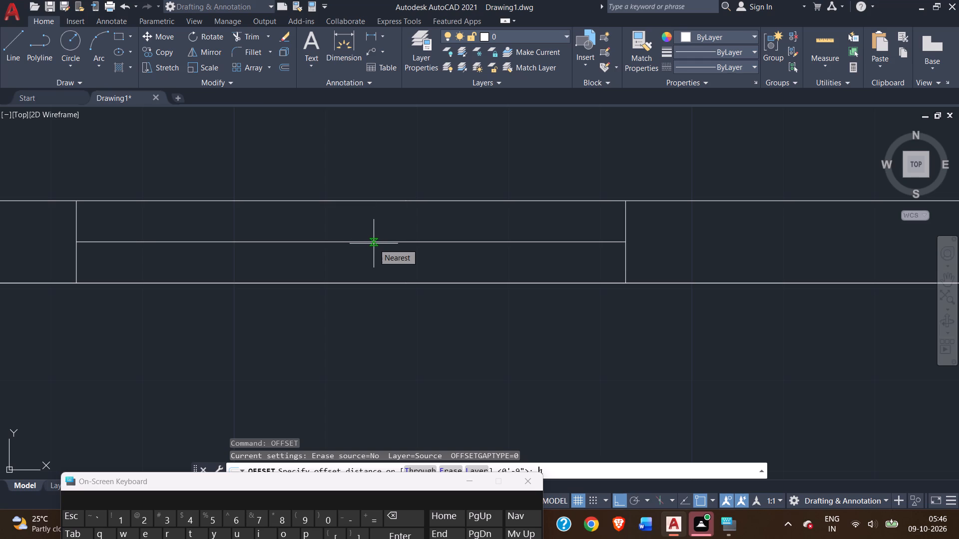
key(shift+quotedbl)
key(Return)
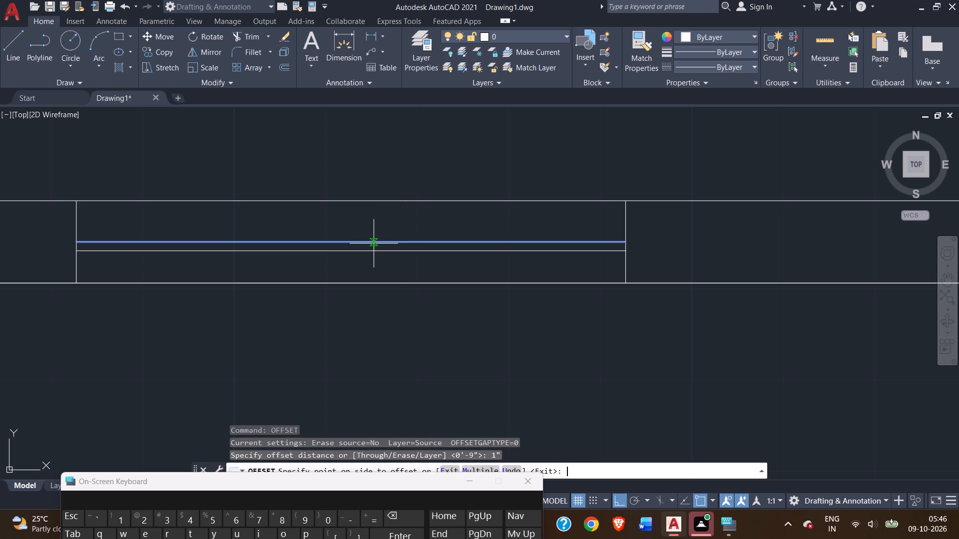
click(378, 265)
scroll(378, 265, down, 2)
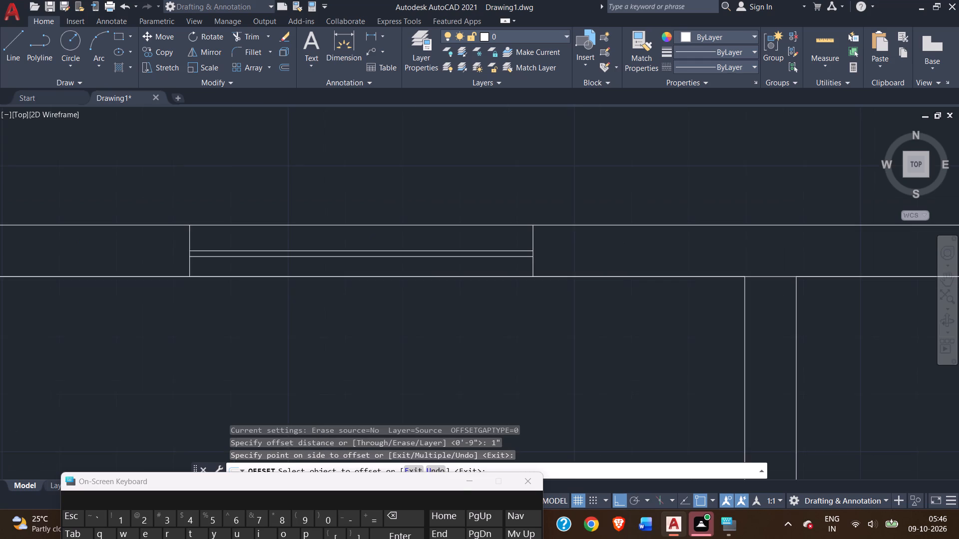
scroll(378, 265, down, 2)
middle_drag(420, 296, 109, 233)
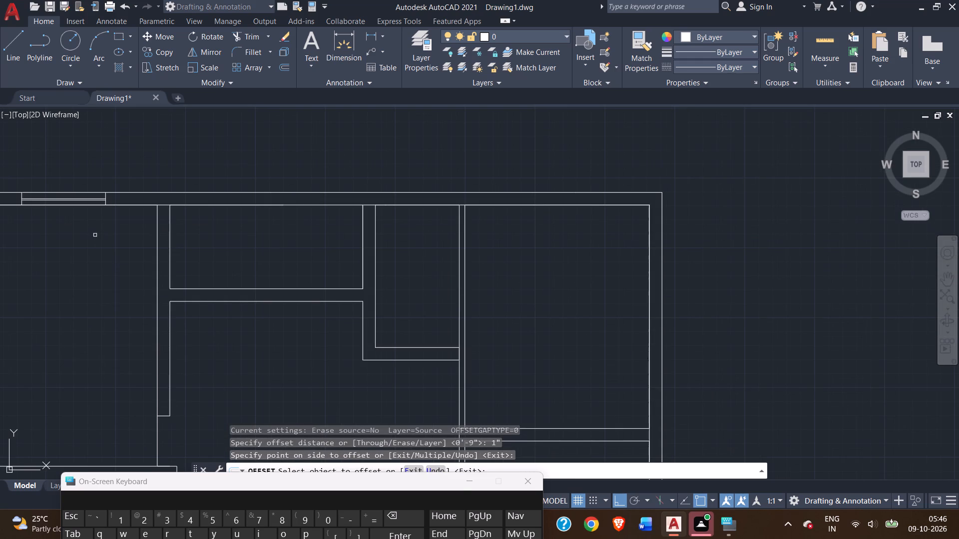
right_click(92, 235)
click(124, 243)
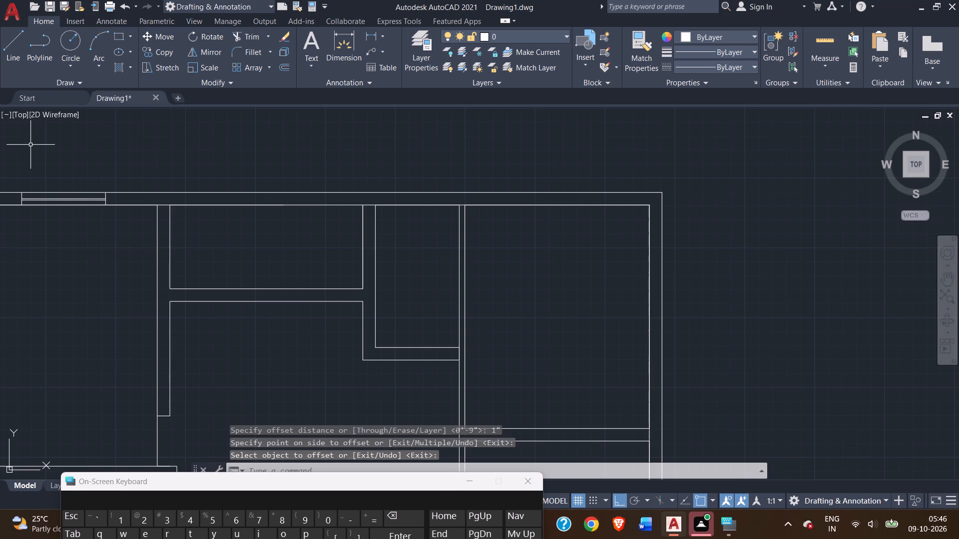
Draw a 2' guide line from the left corner along the top-middle room's lower wall, ending with a jamb across the wall.
click(10, 55)
scroll(224, 292, up, 2)
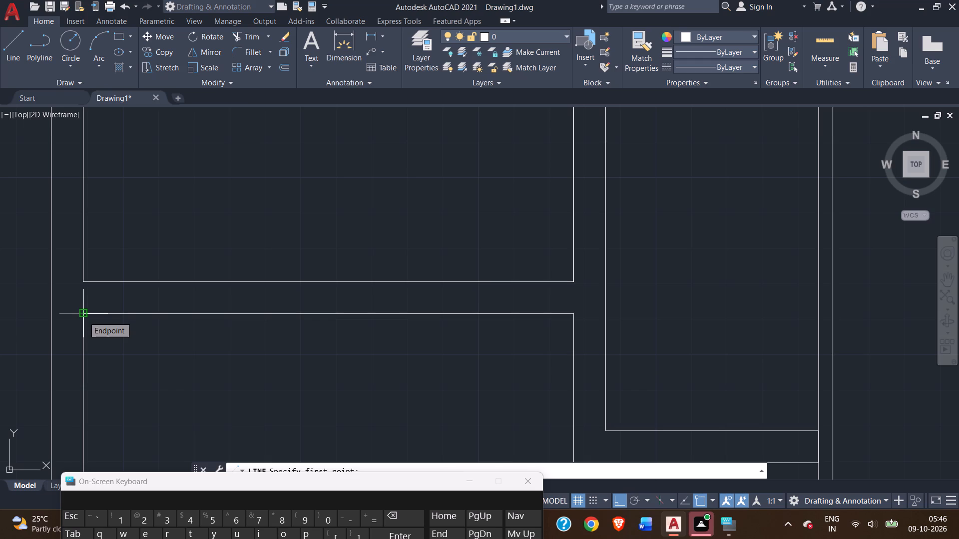
scroll(83, 316, down, 1)
click(83, 316)
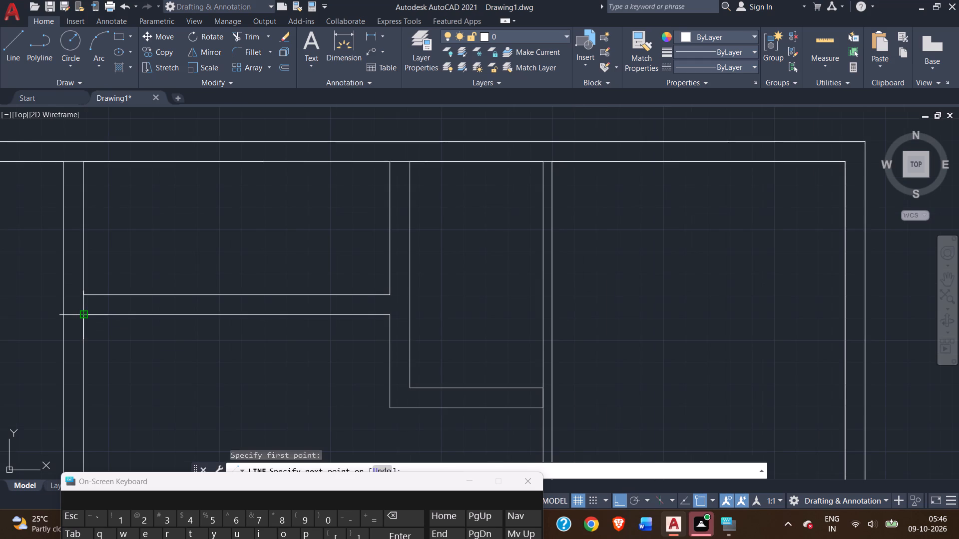
text(2')
key(Return)
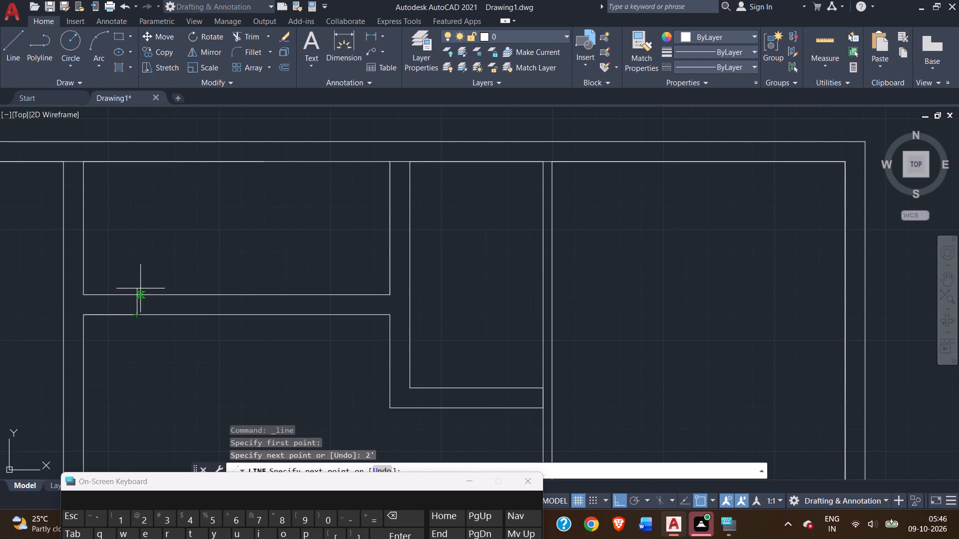
click(135, 296)
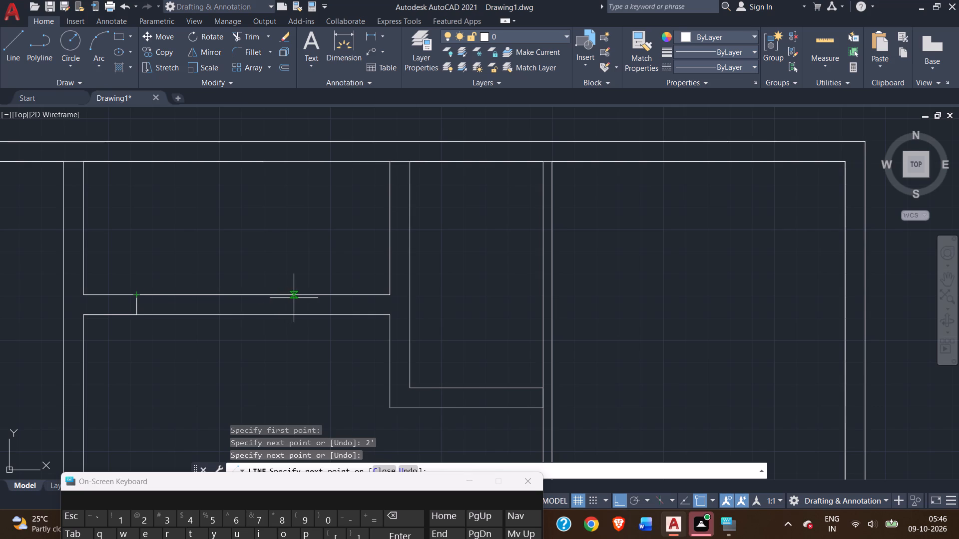
right_click(177, 257)
click(206, 266)
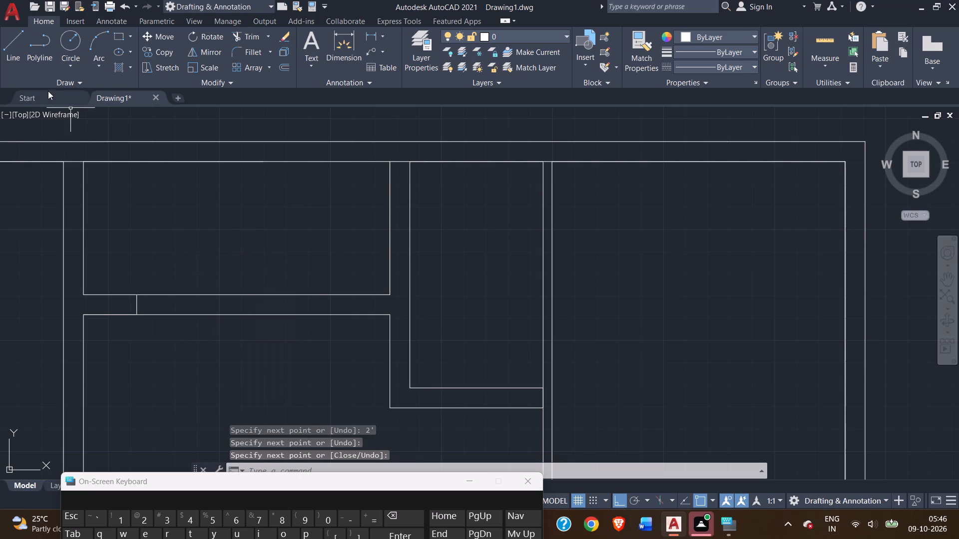
Draw a 2' guide line from the same wall's right corner along its lower face, ending with the second jamb across the wall.
click(11, 51)
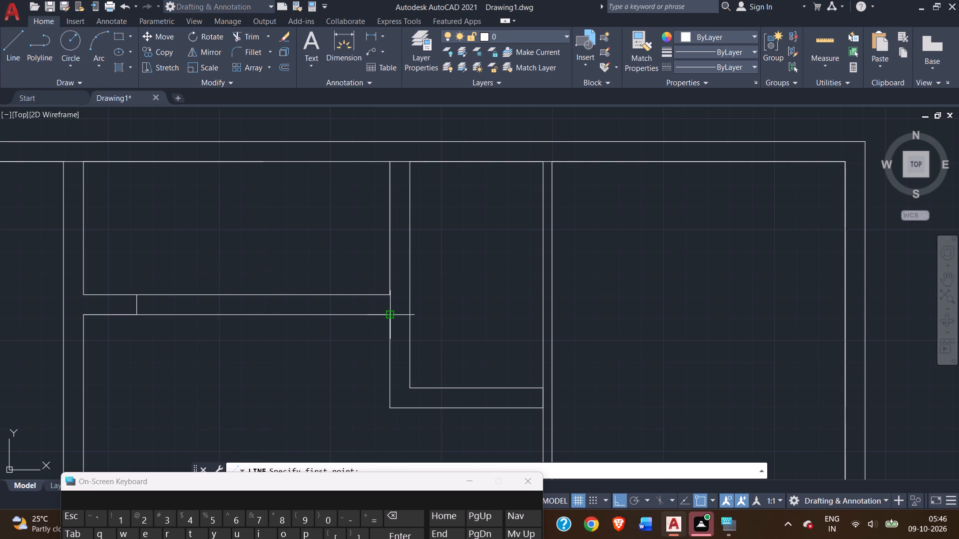
click(388, 316)
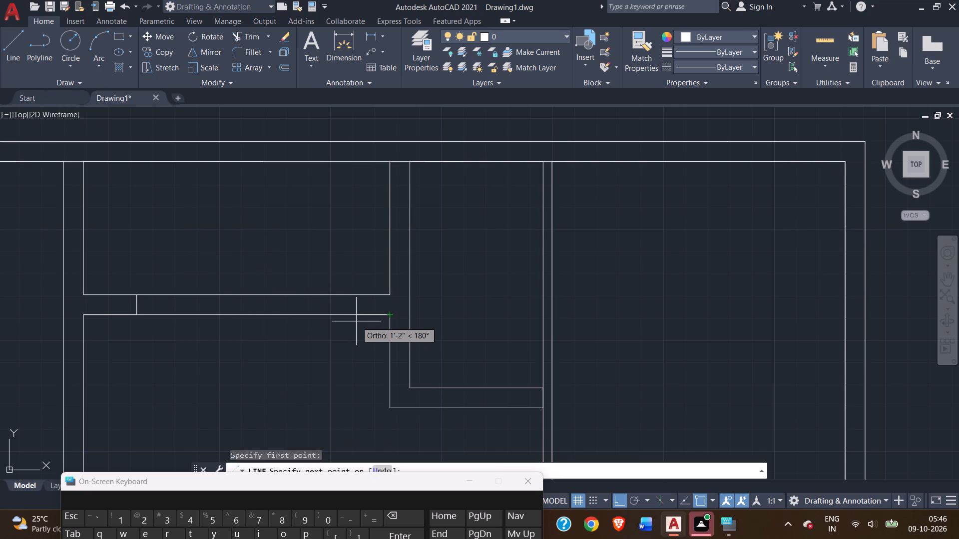
text(2')
key(Return)
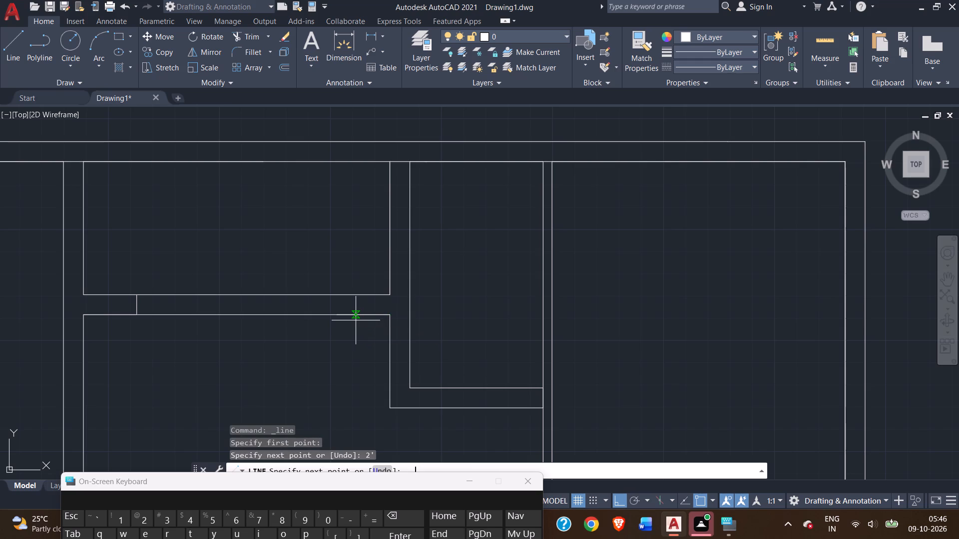
click(338, 292)
right_click(339, 289)
click(362, 293)
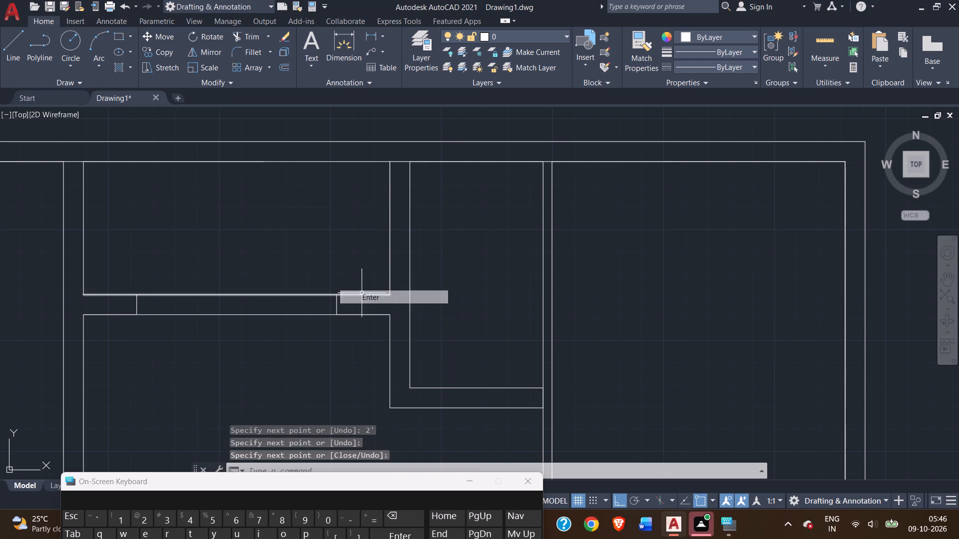
Delete both 2' guide lines on the wall's lower face, keeping the two jambs.
click(108, 315)
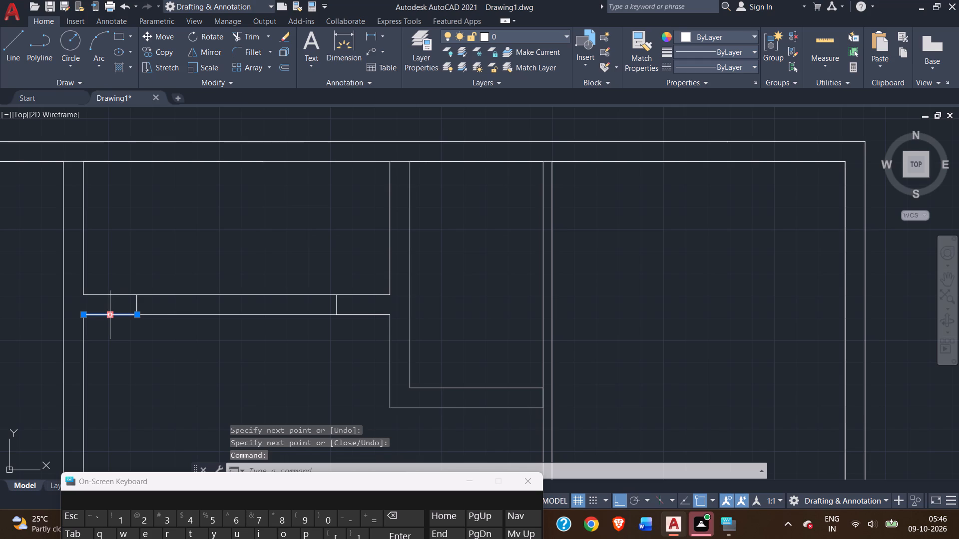
key(BackSpace)
key(Delete)
key(Delete)
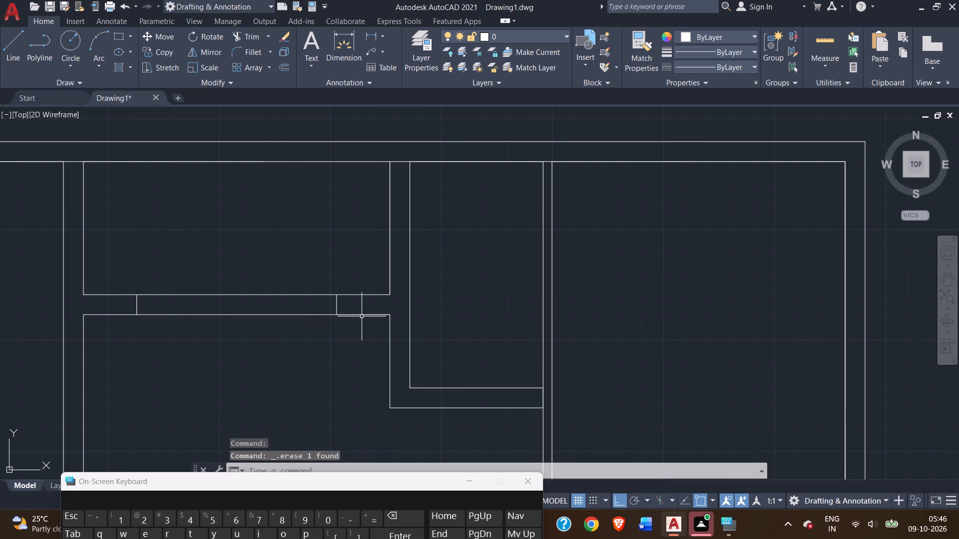
click(363, 315)
key(Delete)
Draw the first sliding panel from the left jamb's midpoint, about 3'-7" long and 1" thick, closing back at the jamb.
scroll(361, 319, down, 2)
middle_drag(357, 344, 355, 344)
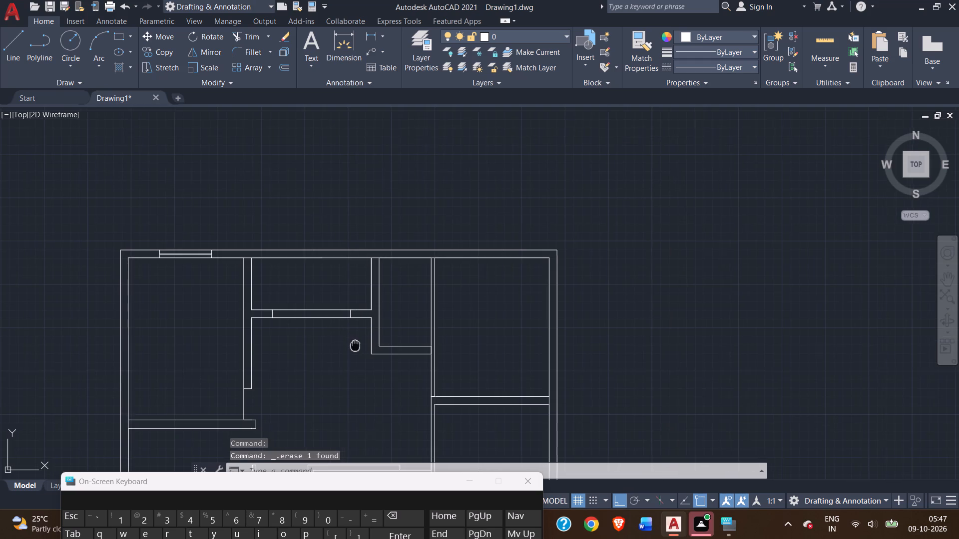
middle_drag(355, 344, 327, 310)
scroll(251, 300, up, 1)
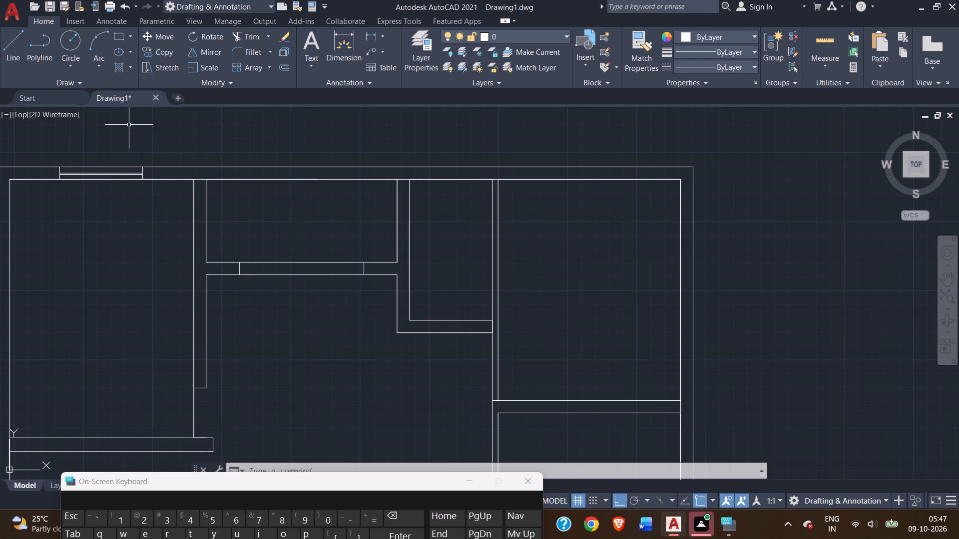
click(9, 45)
scroll(225, 256, up, 4)
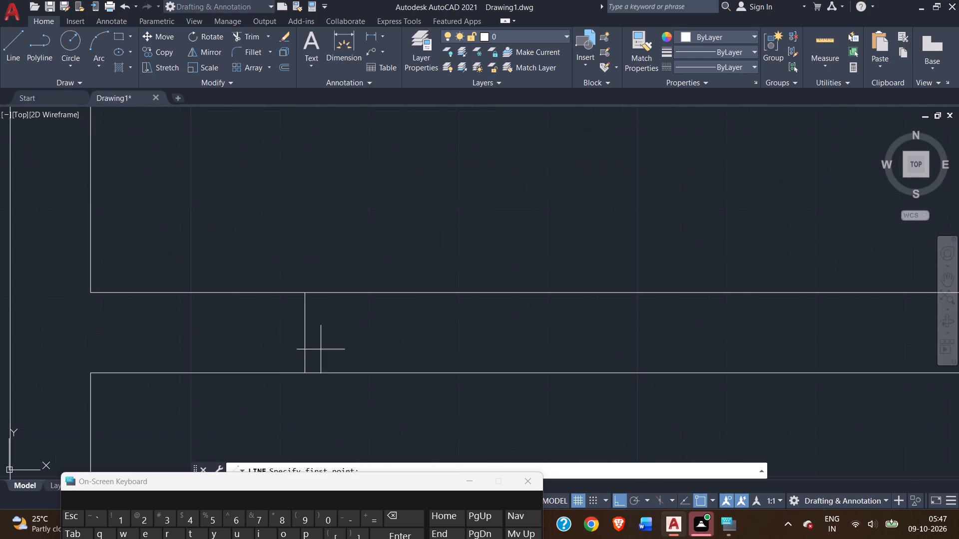
click(303, 331)
scroll(456, 326, down, 2)
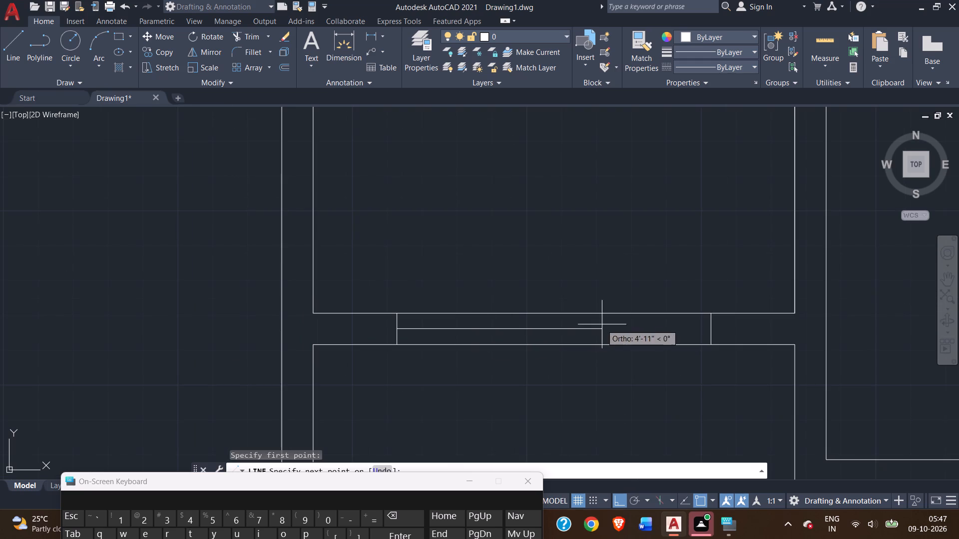
click(545, 328)
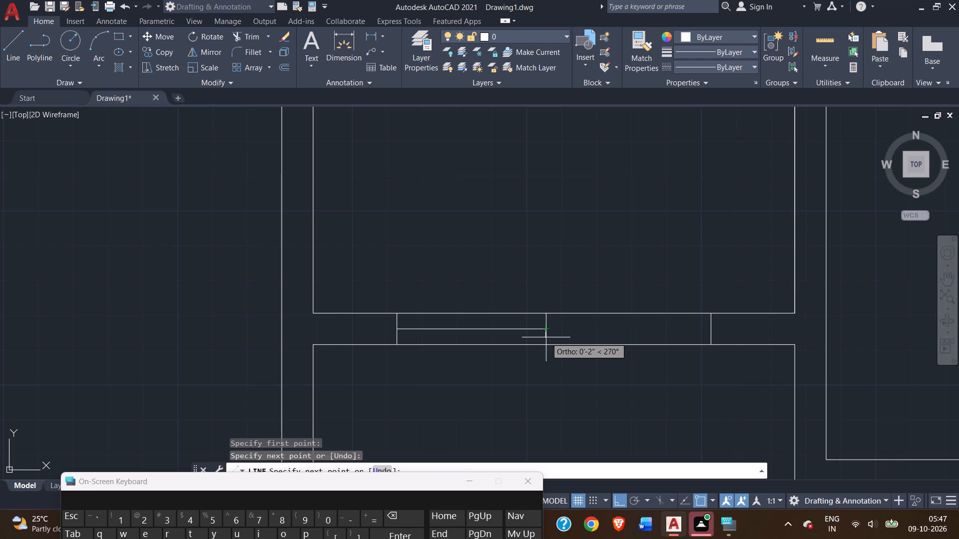
scroll(546, 337, up, 3)
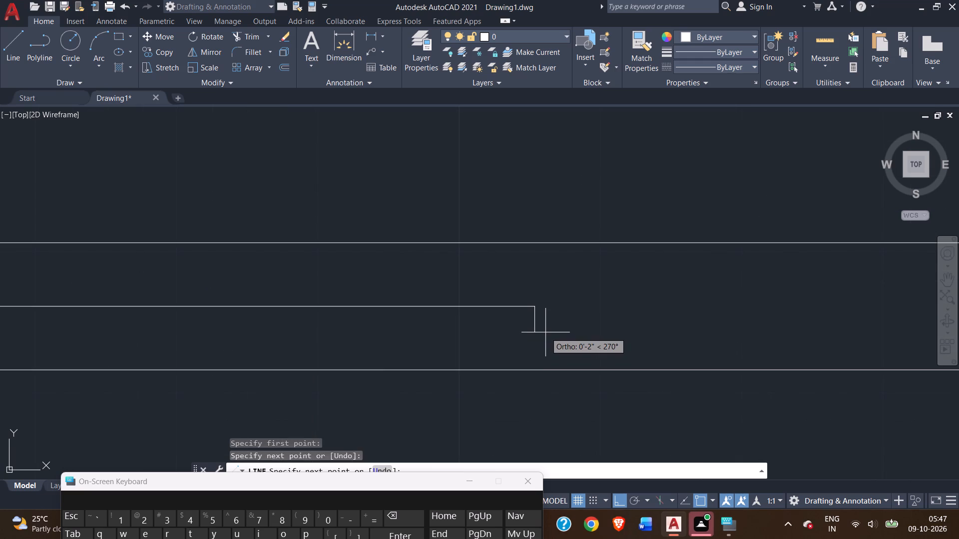
key(1)
key(shift+quotedbl)
key(Return)
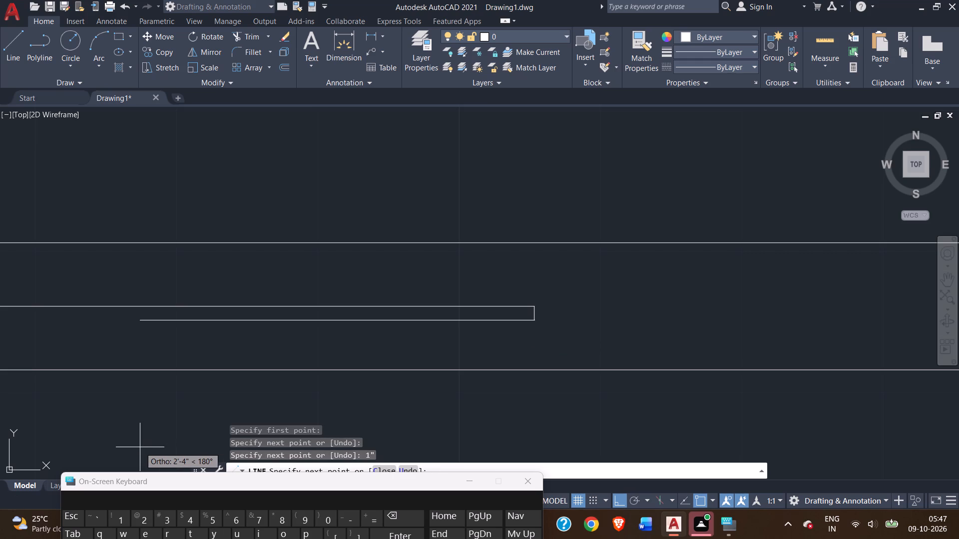
scroll(139, 447, down, 3)
scroll(110, 422, up, 2)
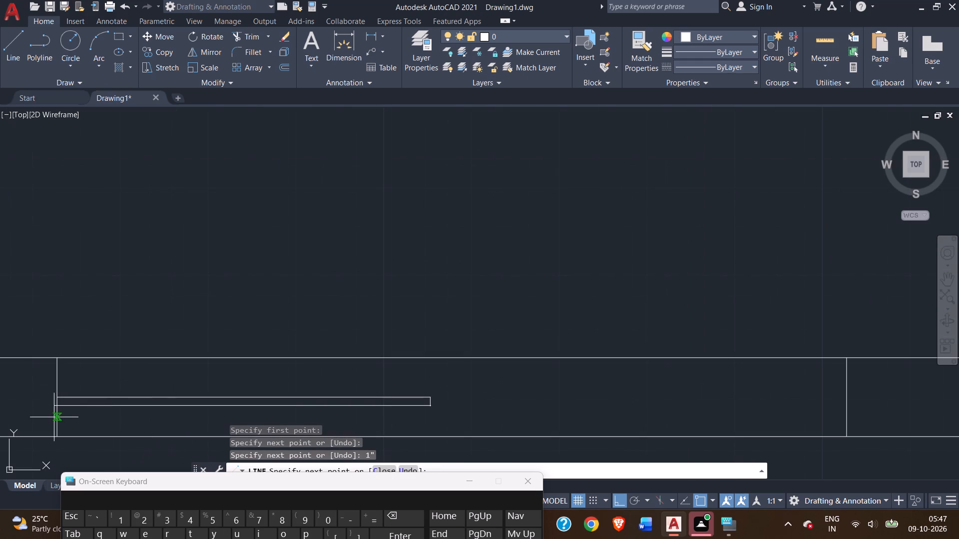
click(59, 407)
right_click(61, 407)
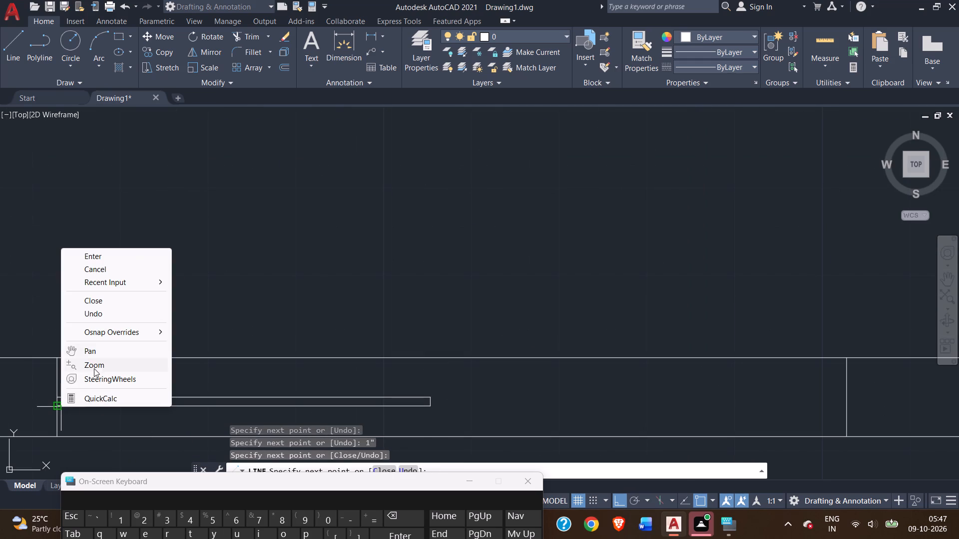
click(96, 256)
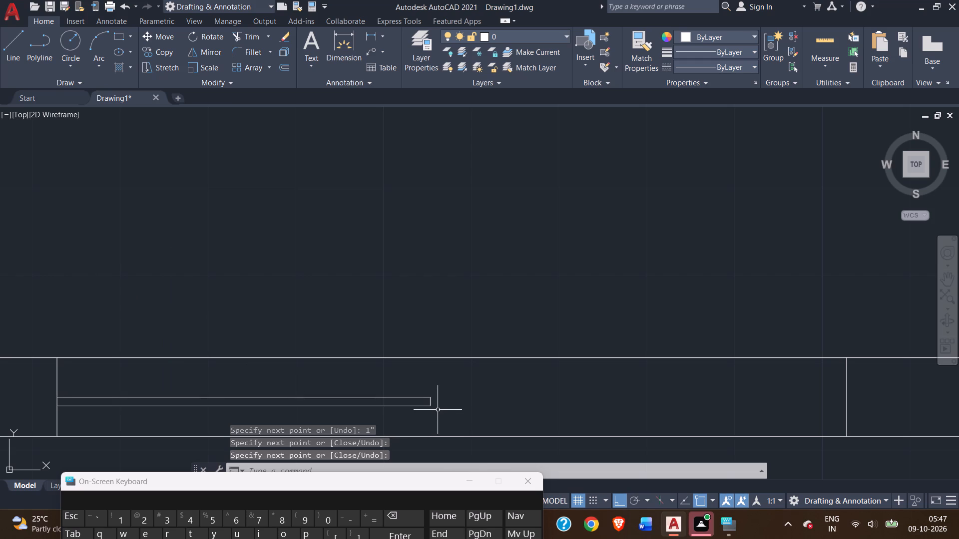
Draw the second sliding panel 1" thick, starting 0.5" below the first panel's lower right corner and spanning to the right jamb.
click(9, 51)
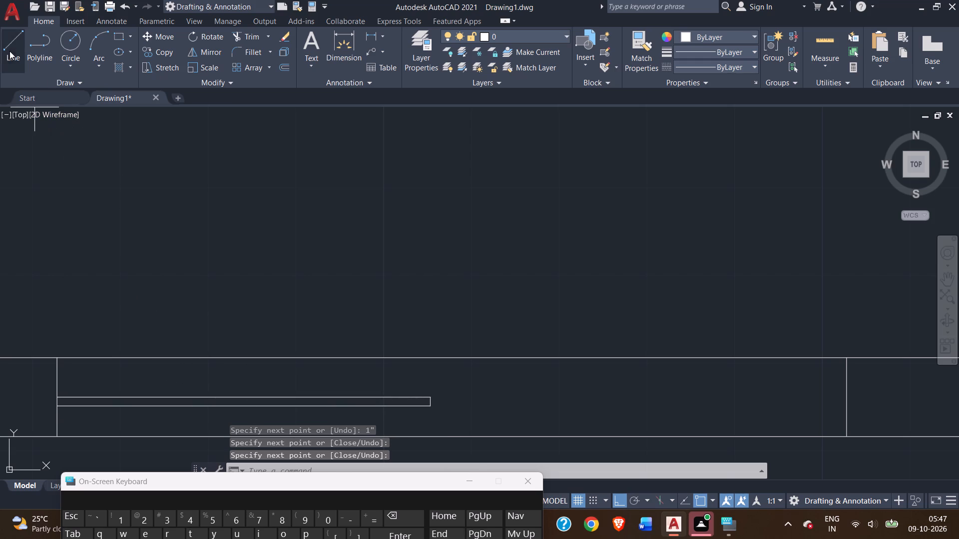
scroll(459, 401, up, 2)
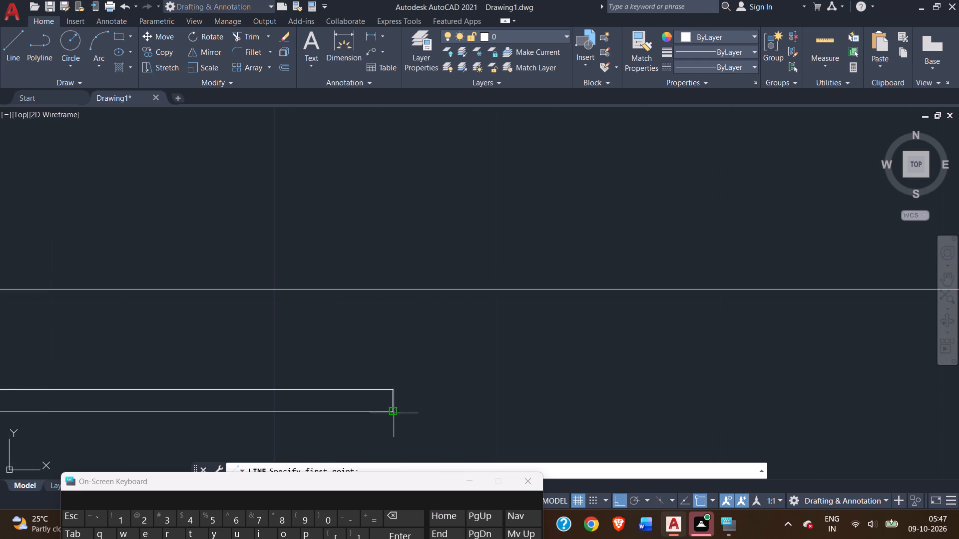
double_click(394, 413)
key(0)
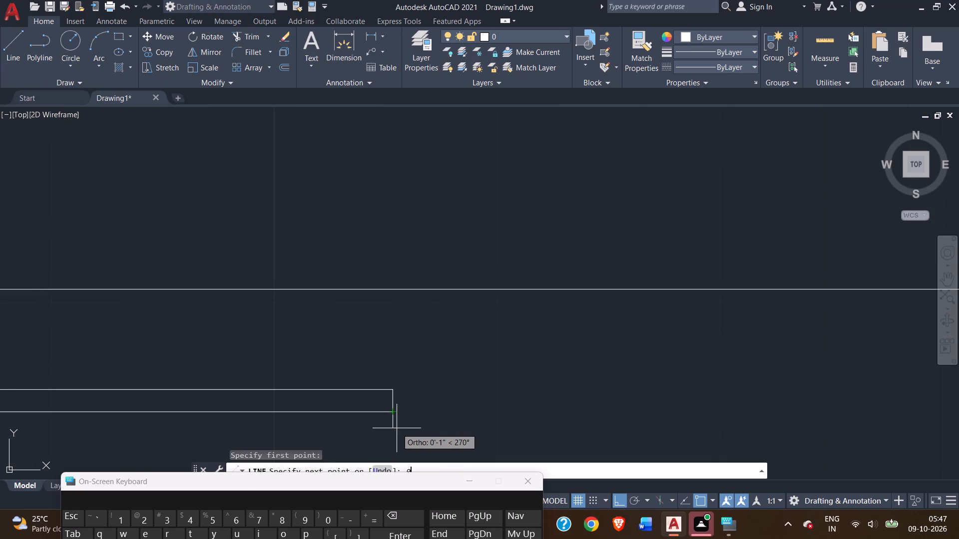
text(.5)
key(shift+quotedbl)
key(Return)
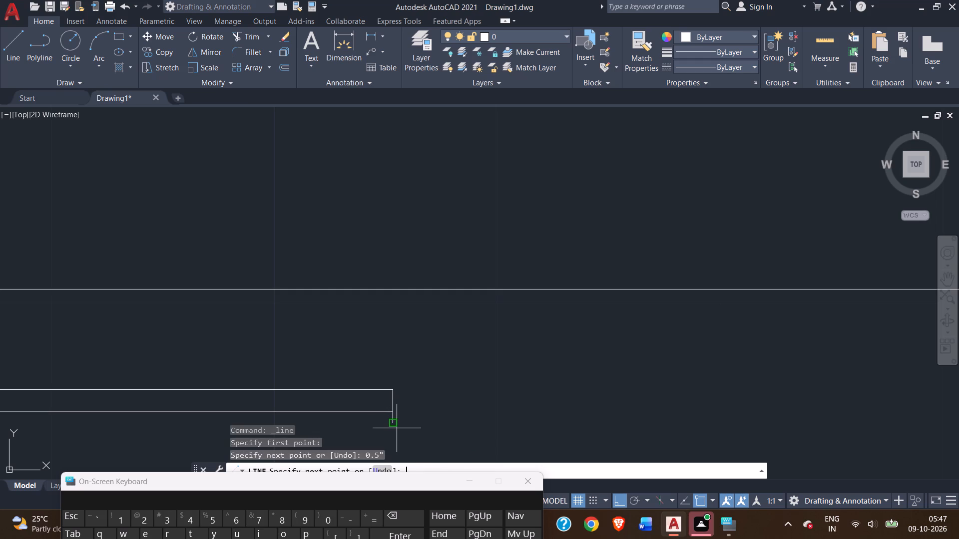
scroll(562, 419, down, 1)
middle_drag(596, 422, 139, 327)
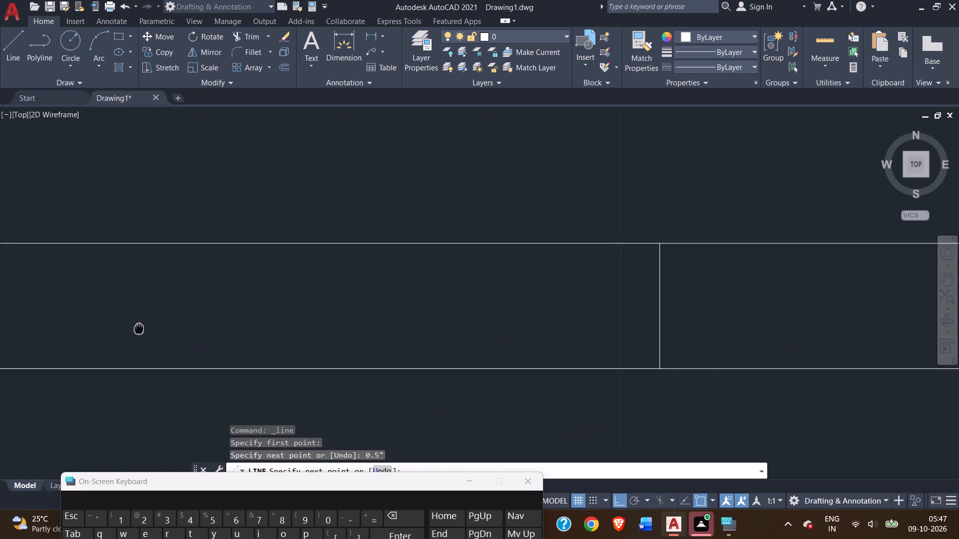
middle_drag(139, 327, 116, 319)
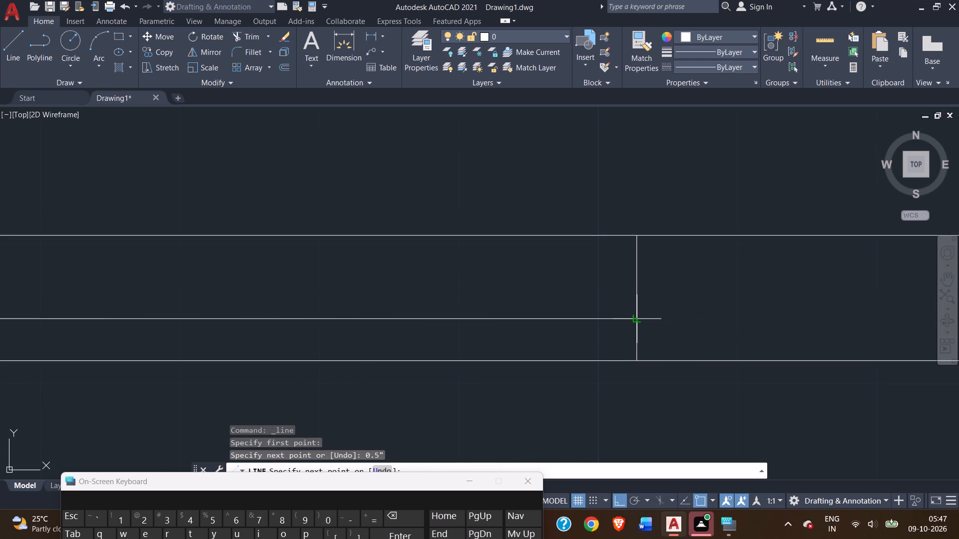
click(637, 318)
key(1)
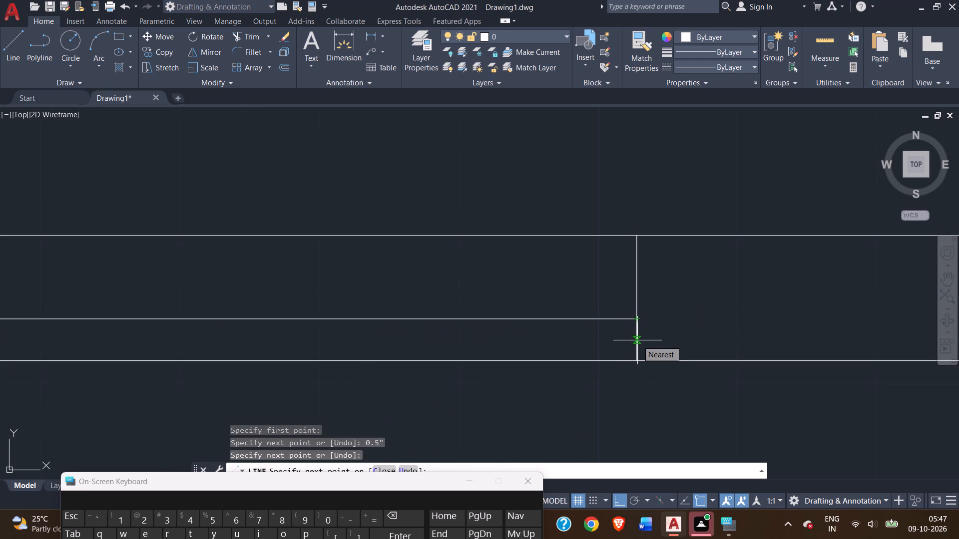
key(shift+quotedbl)
key(Return)
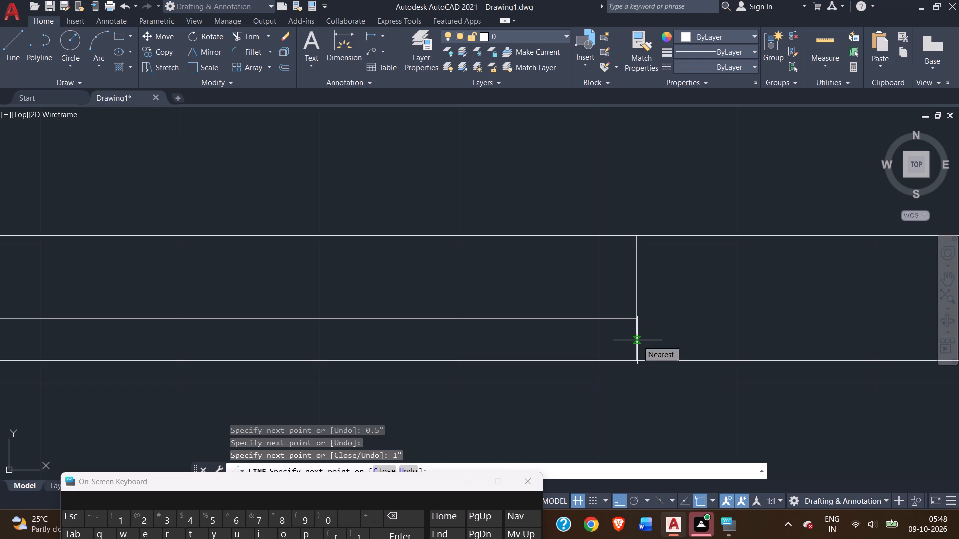
scroll(347, 334, down, 3)
scroll(263, 331, up, 3)
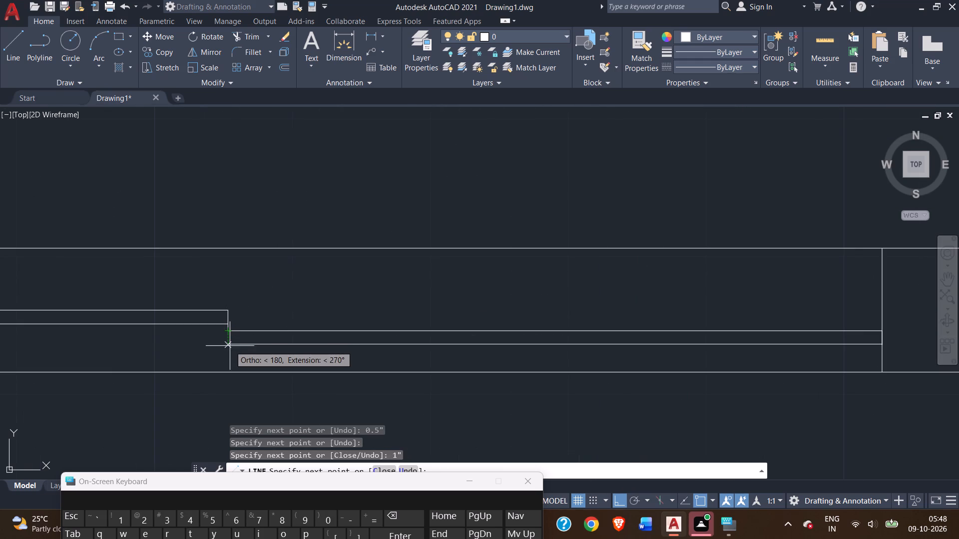
click(228, 345)
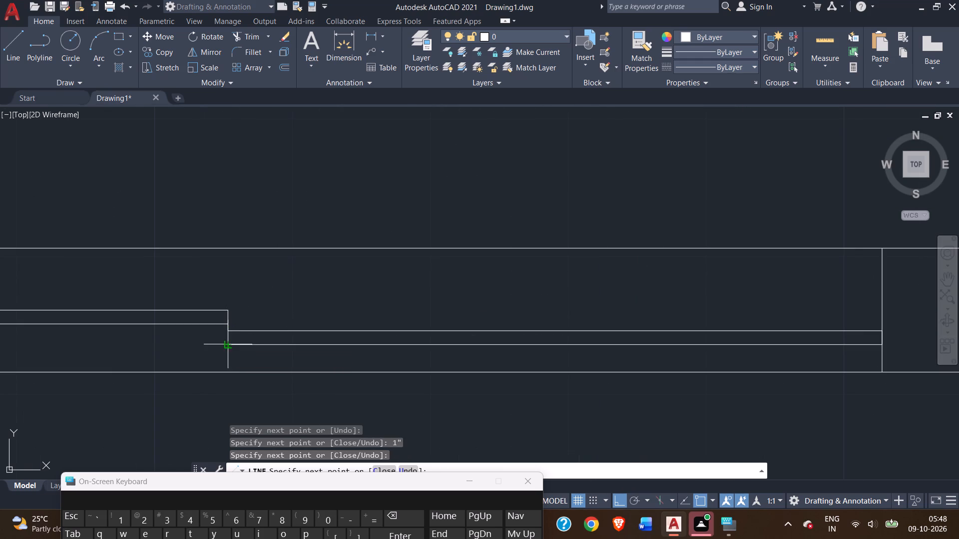
click(228, 331)
right_click(228, 331)
click(251, 339)
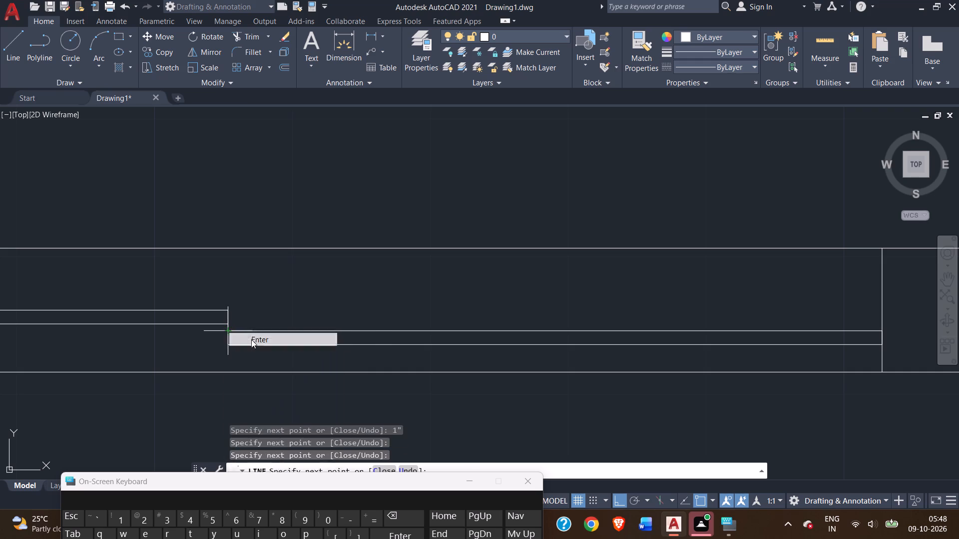
Trim the 0.5" connecting line between the two sliding panels.
click(248, 39)
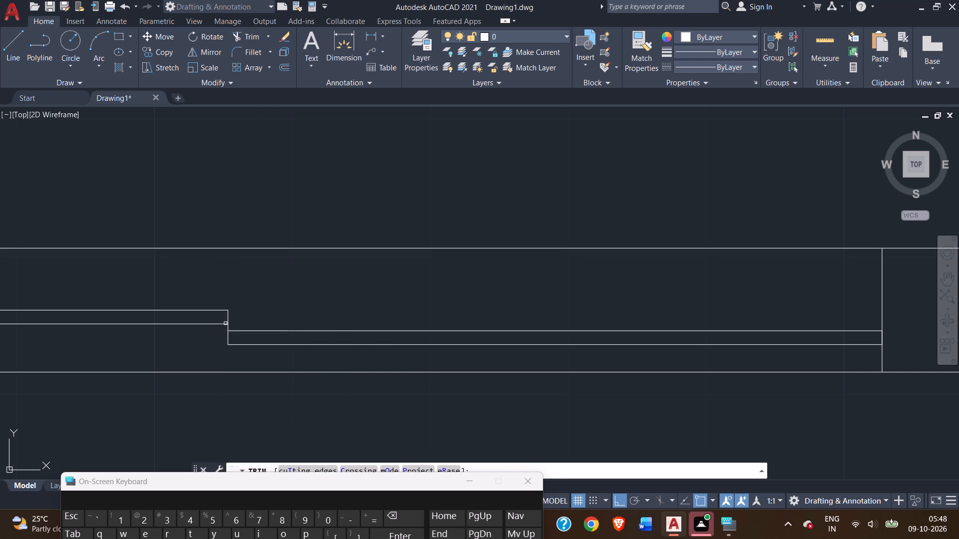
scroll(228, 331, up, 3)
click(221, 314)
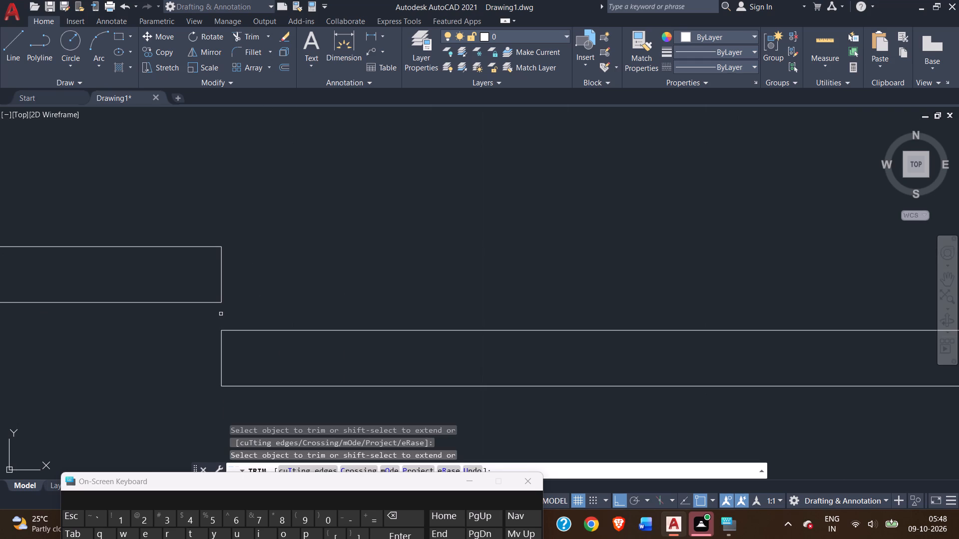
scroll(254, 307, down, 5)
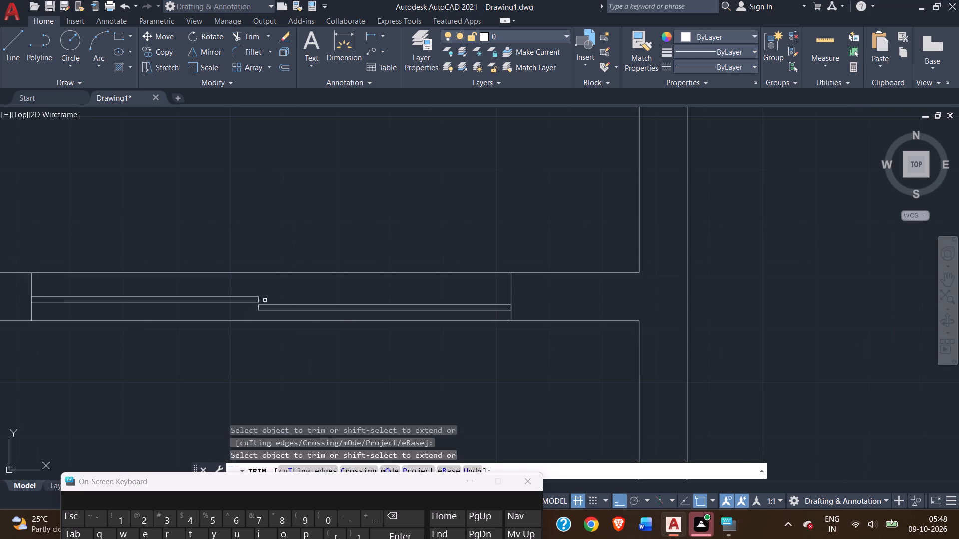
Draw a three-sided outline extending 4' above the top wall's inner face, spanning the outer faces of the narrow room's side walls.
scroll(265, 302, down, 1)
scroll(265, 351, down, 1)
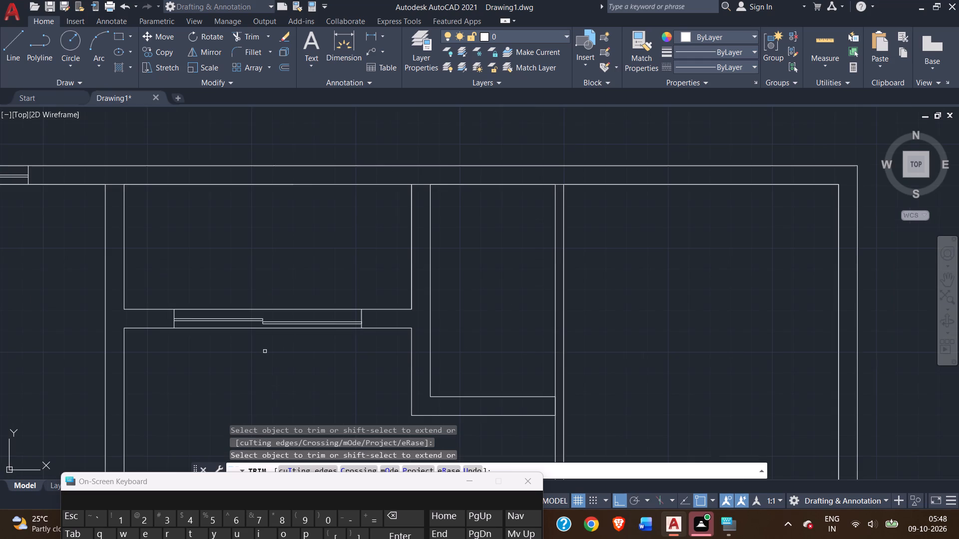
middle_drag(264, 353, 173, 335)
middle_drag(250, 339, 220, 357)
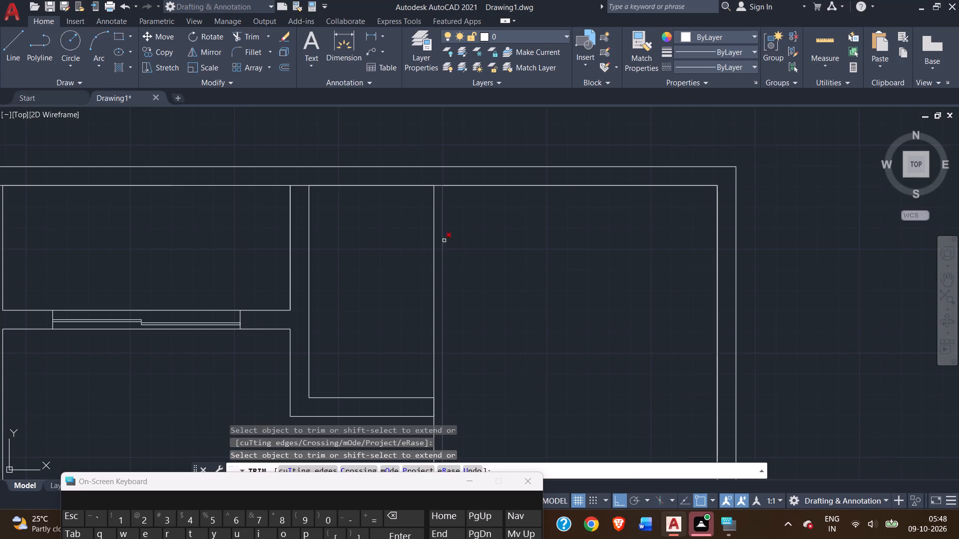
click(14, 45)
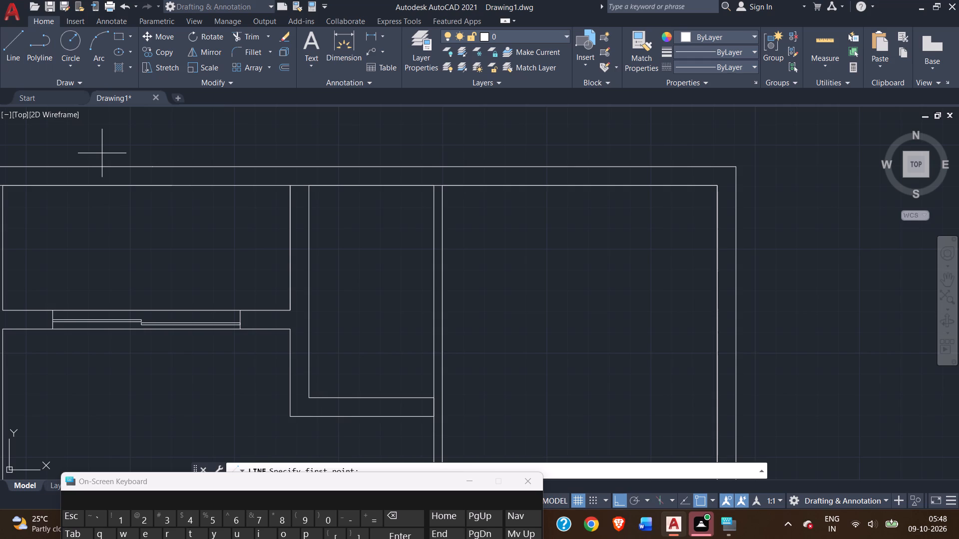
middle_drag(330, 234, 385, 243)
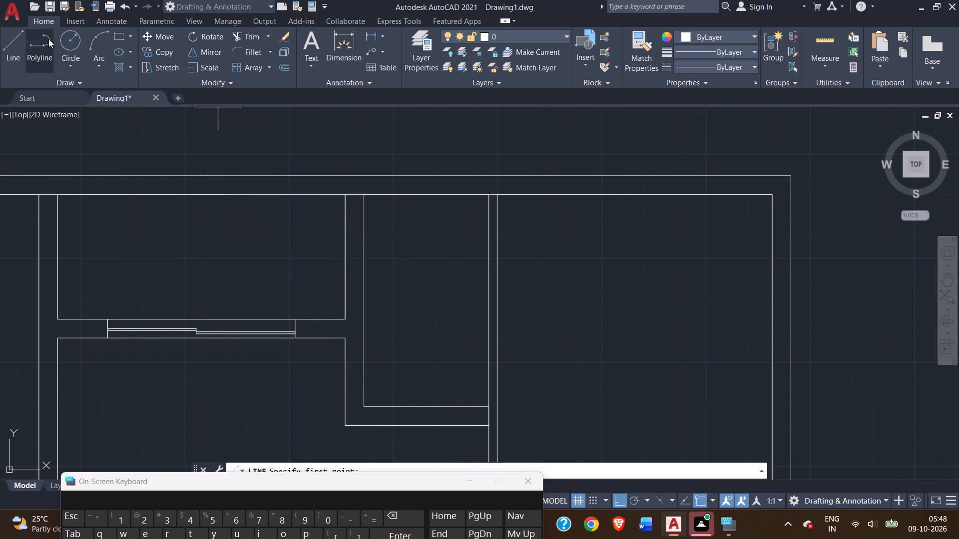
click(15, 39)
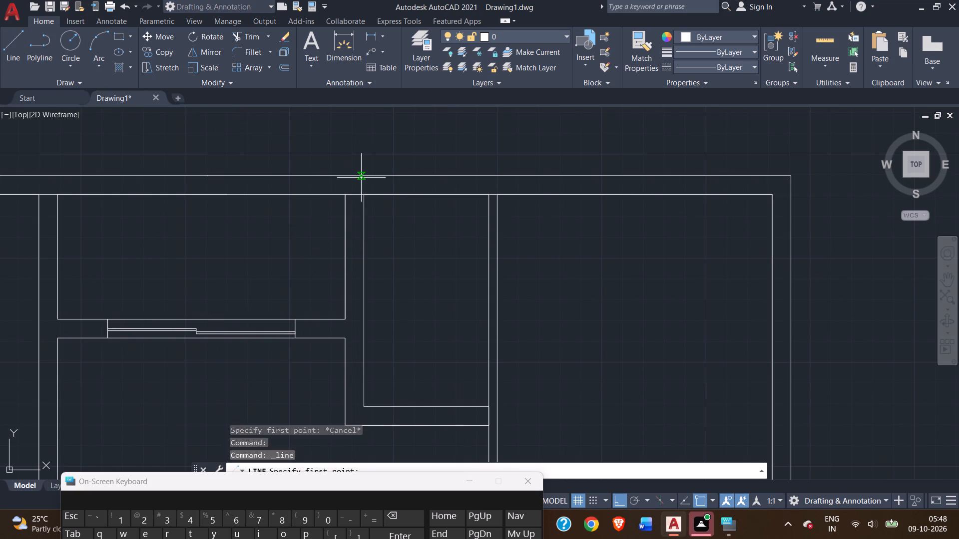
scroll(360, 180, up, 1)
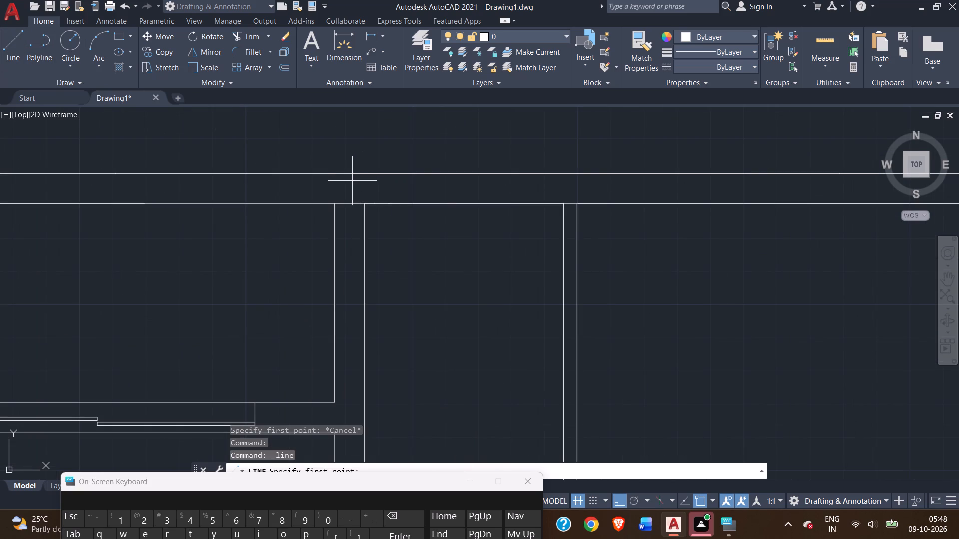
scroll(352, 181, up, 1)
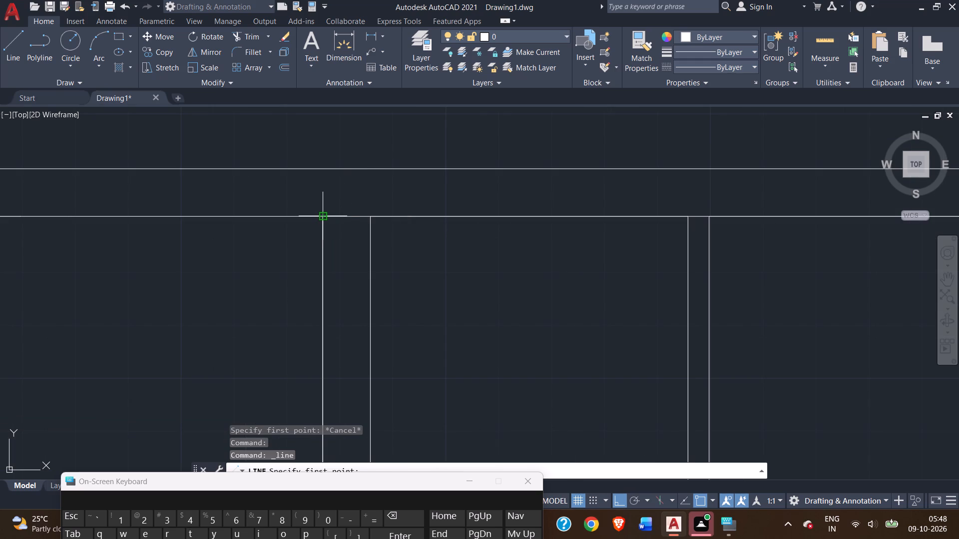
click(321, 216)
scroll(322, 130, down, 2)
middle_drag(322, 126, 321, 255)
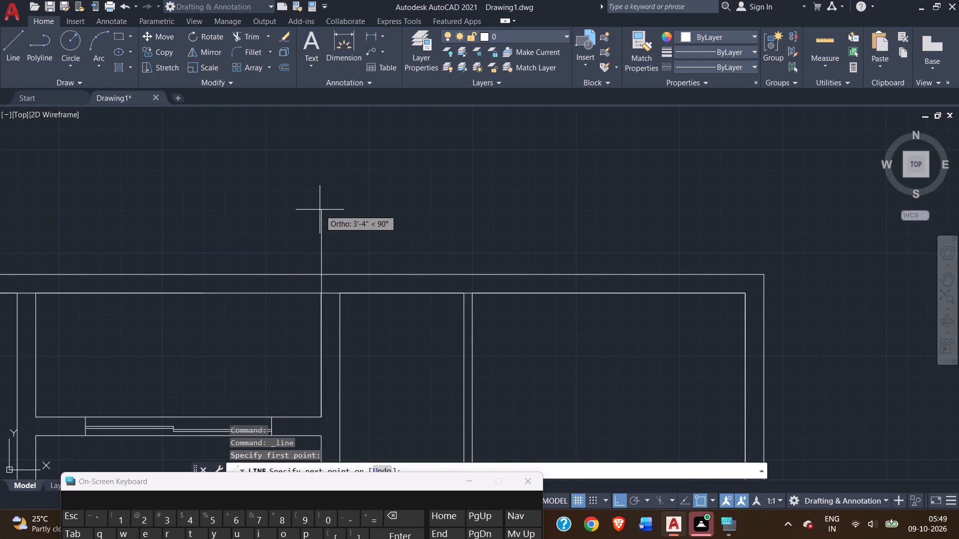
text(4')
key(Return)
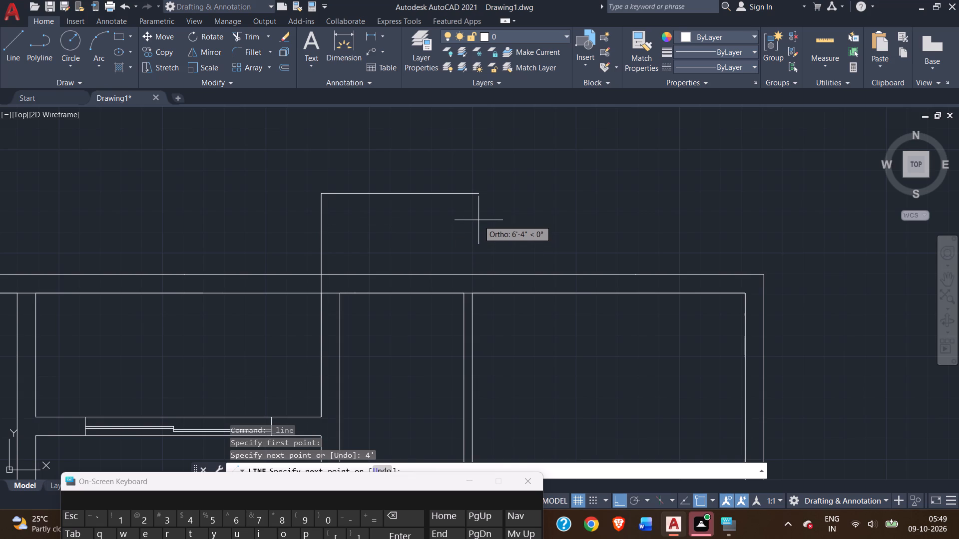
click(471, 195)
click(473, 292)
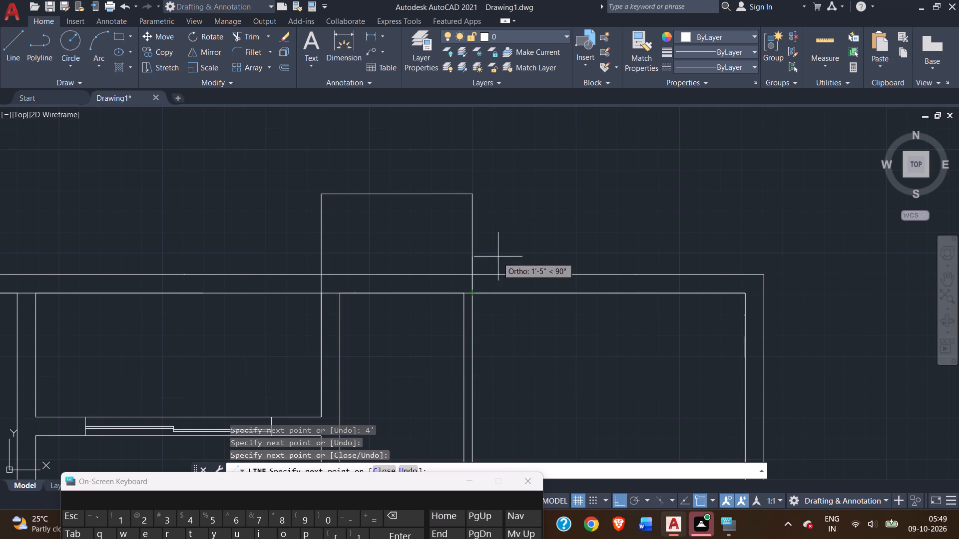
right_click(498, 256)
click(531, 268)
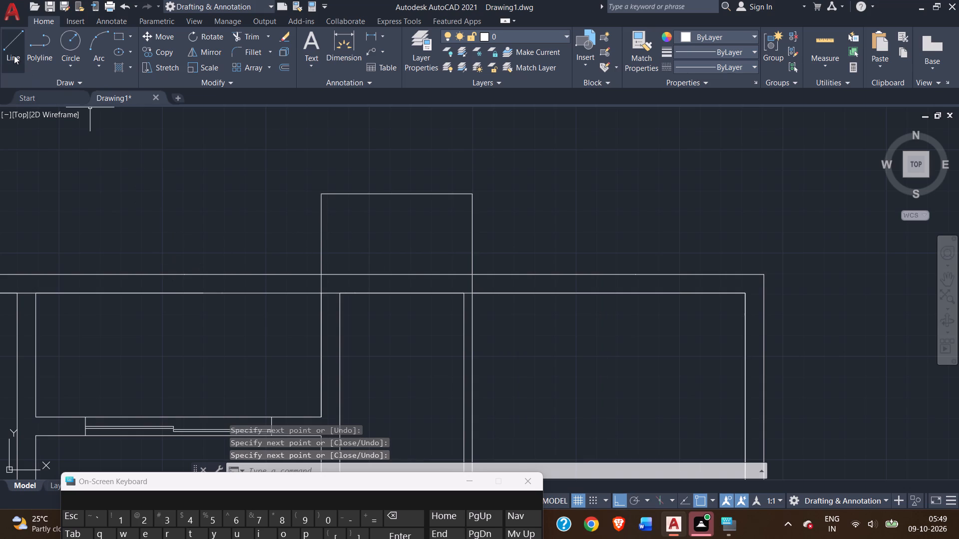
Offset the projection's two vertical sides and its top line 9" inward to form the wall thickness.
click(320, 227)
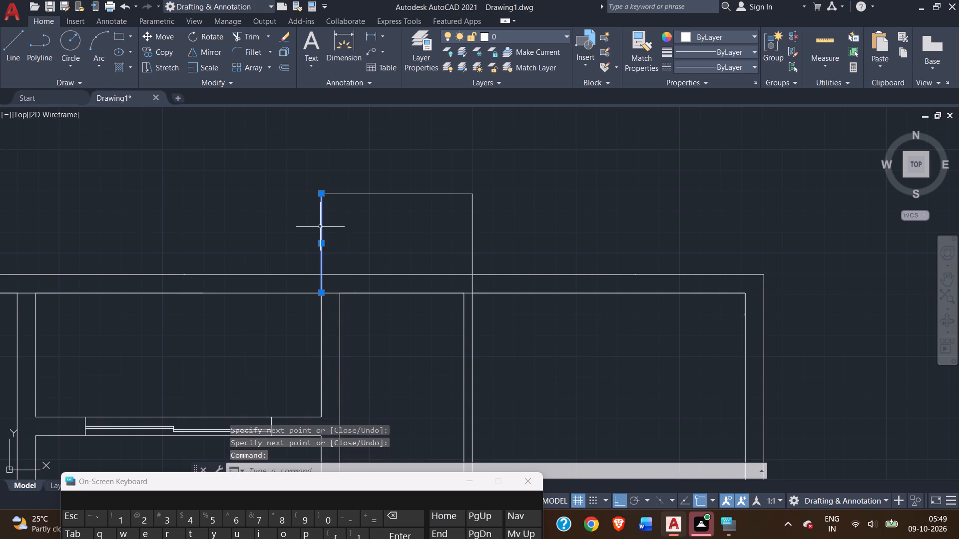
text(off)
key(Return)
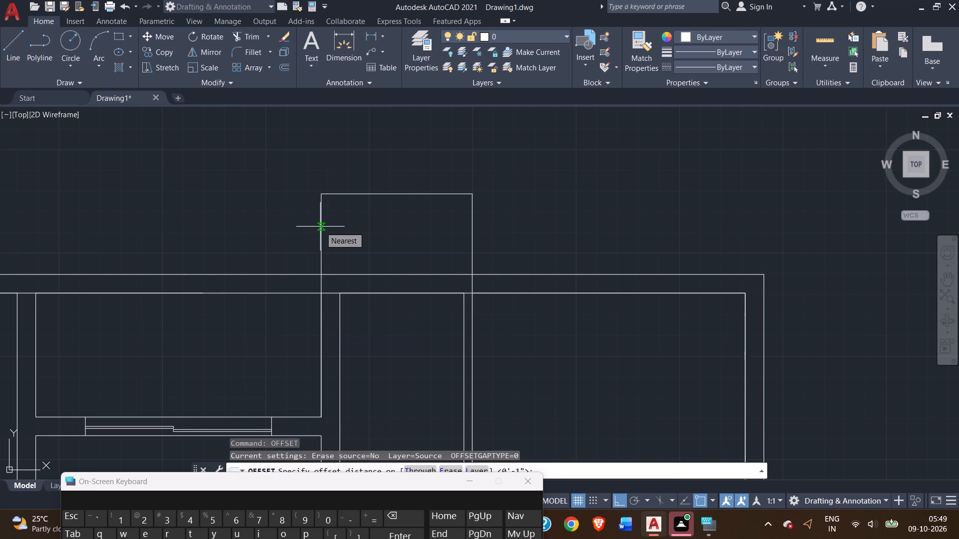
key(9)
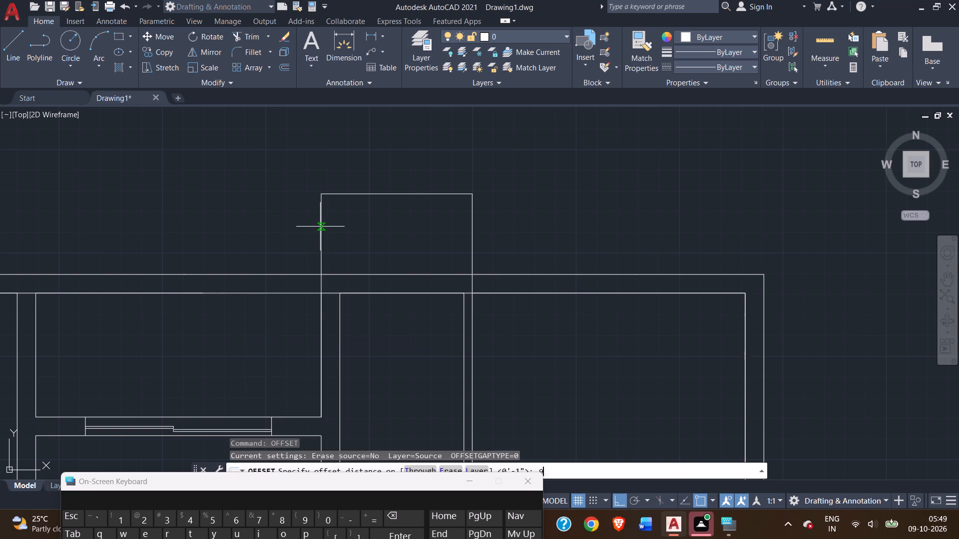
key(shift+quotedbl)
key(Return)
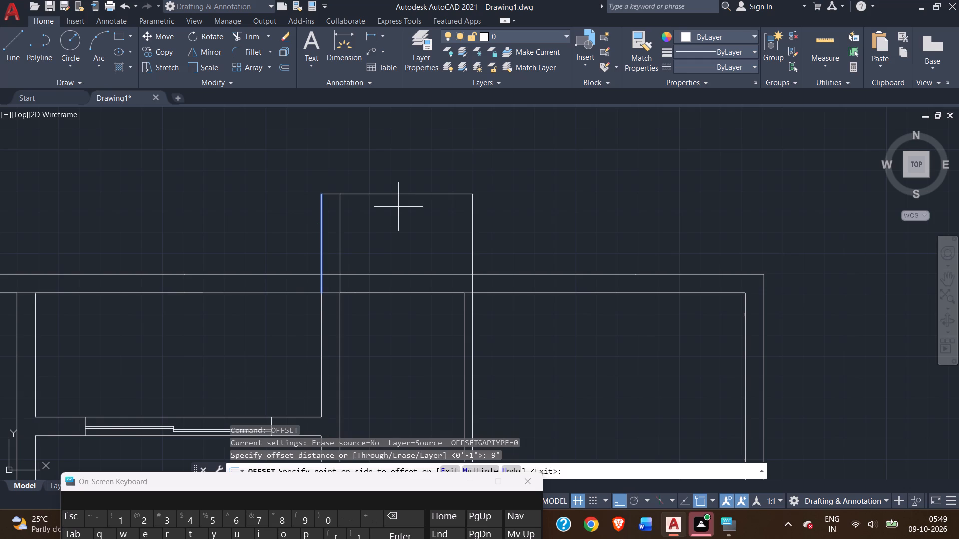
click(398, 207)
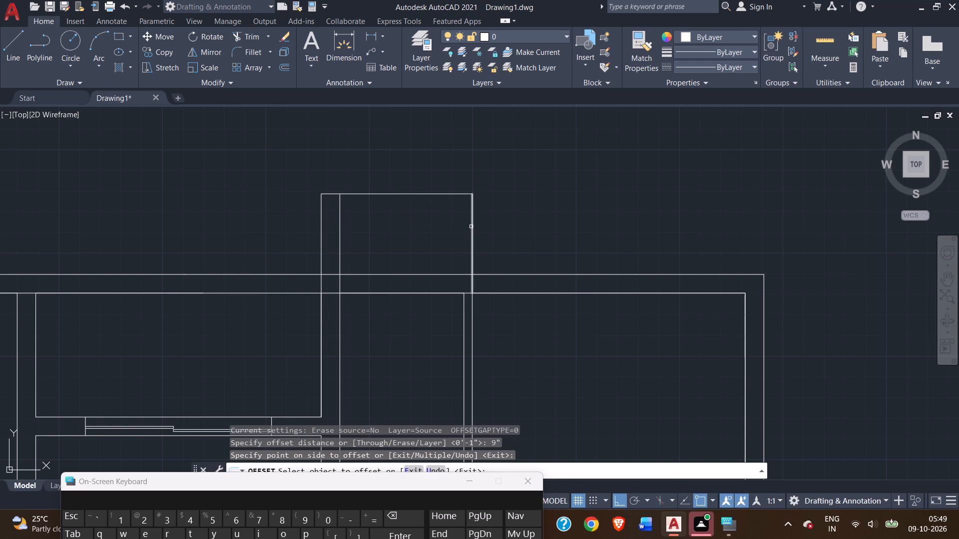
click(471, 226)
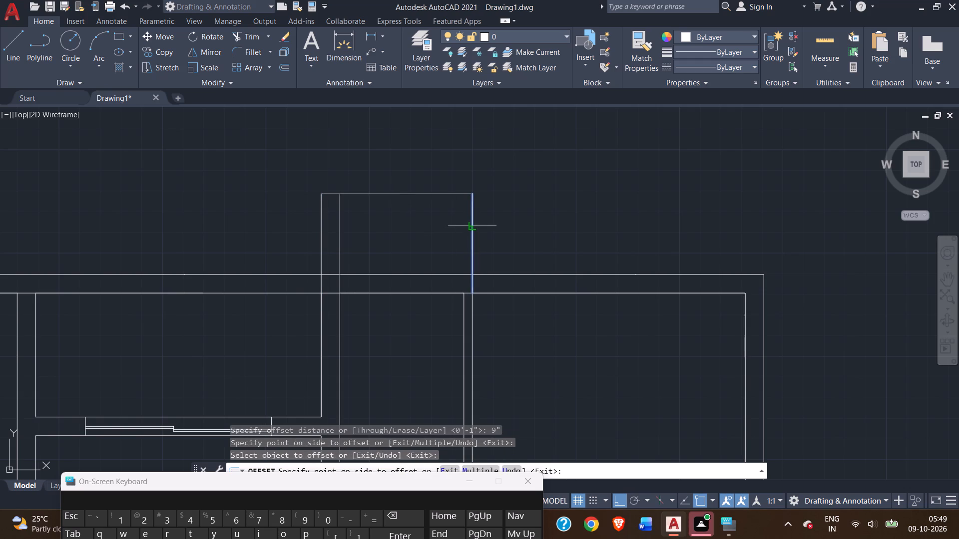
click(448, 228)
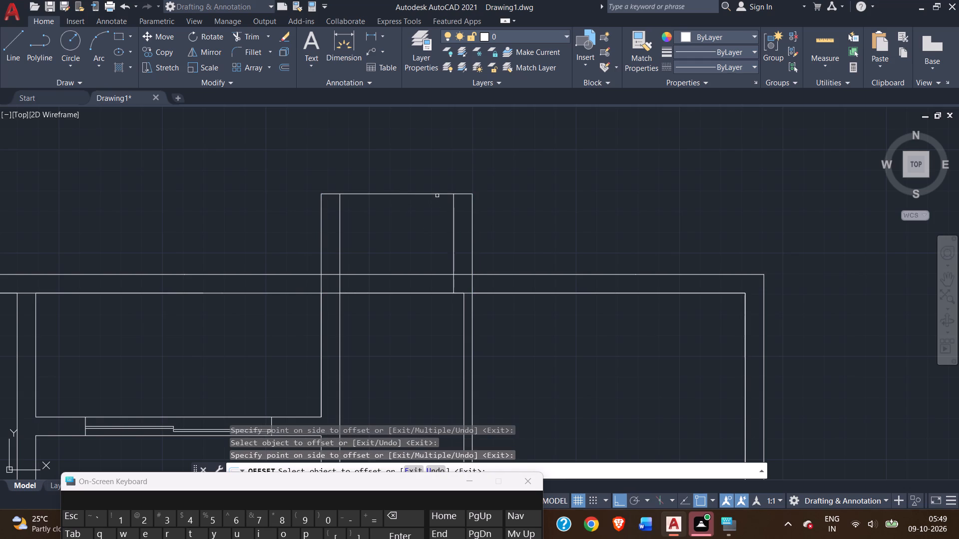
click(437, 195)
click(436, 209)
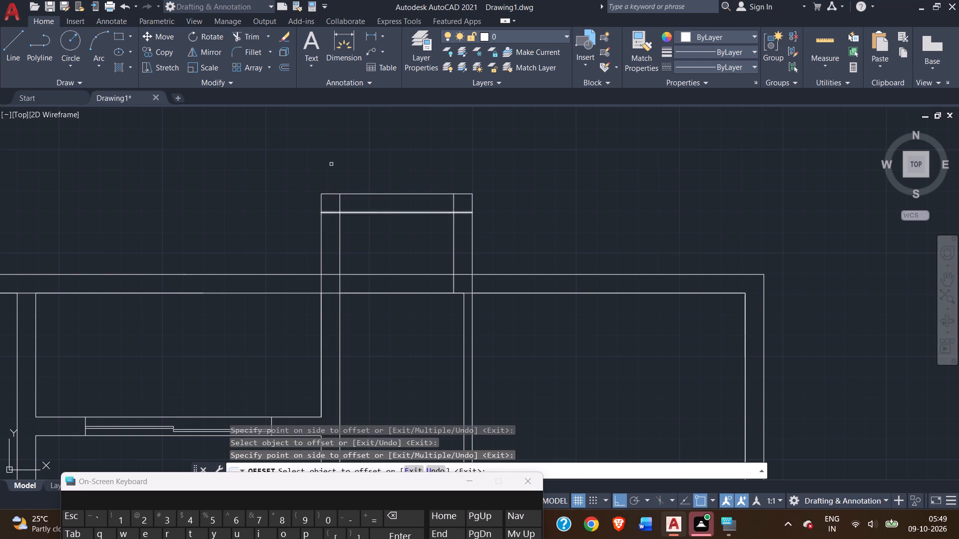
Trim the overlapping offset line ends at both upper corners of the projection.
click(251, 39)
scroll(317, 212, up, 3)
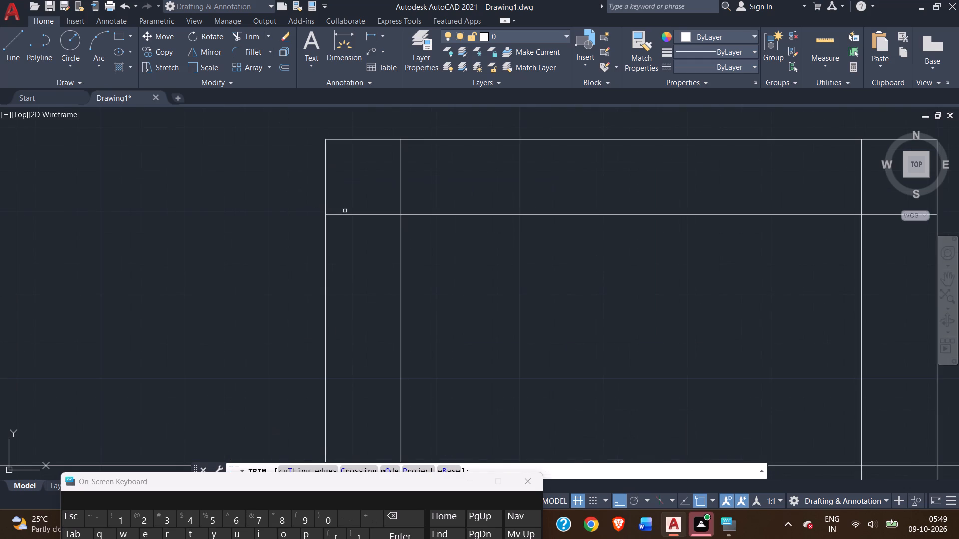
click(351, 216)
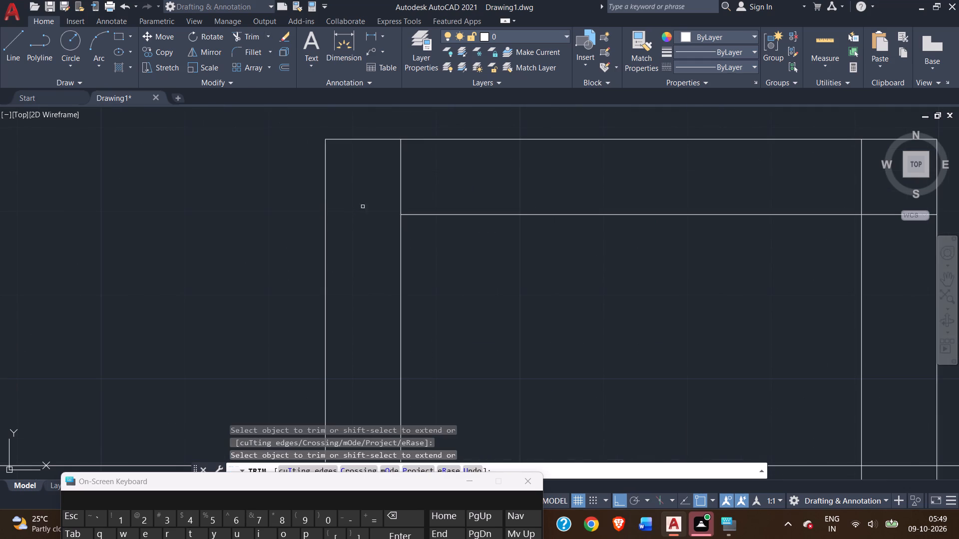
click(401, 178)
middle_drag(507, 187, 269, 182)
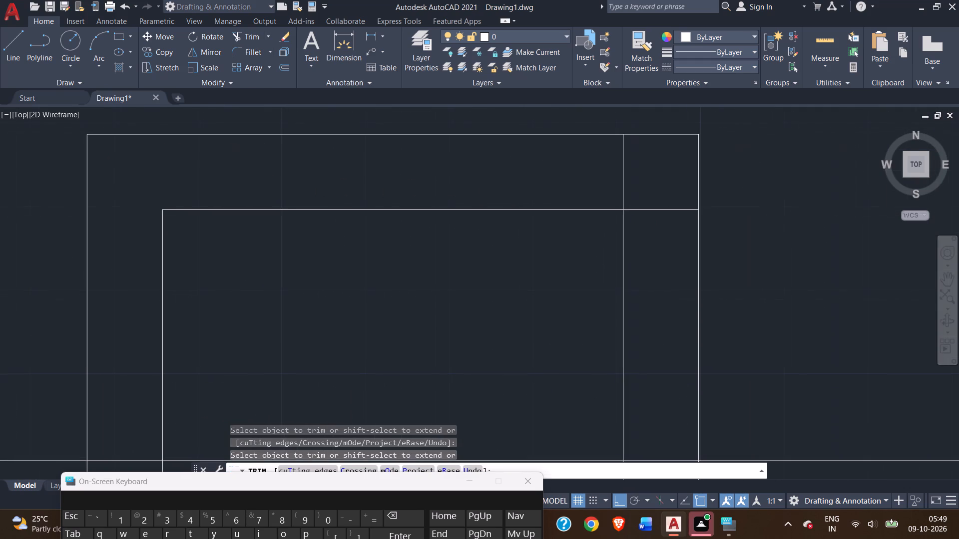
click(622, 161)
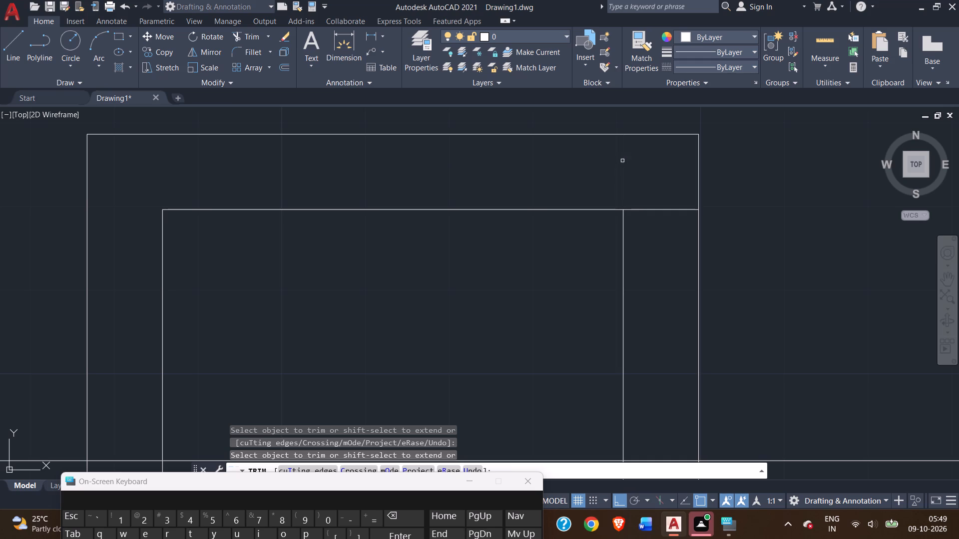
click(667, 209)
Trim the projection's four vertical wall lines where they cross the thickness of the main top wall.
scroll(566, 275, down, 1)
middle_drag(559, 284, 569, 179)
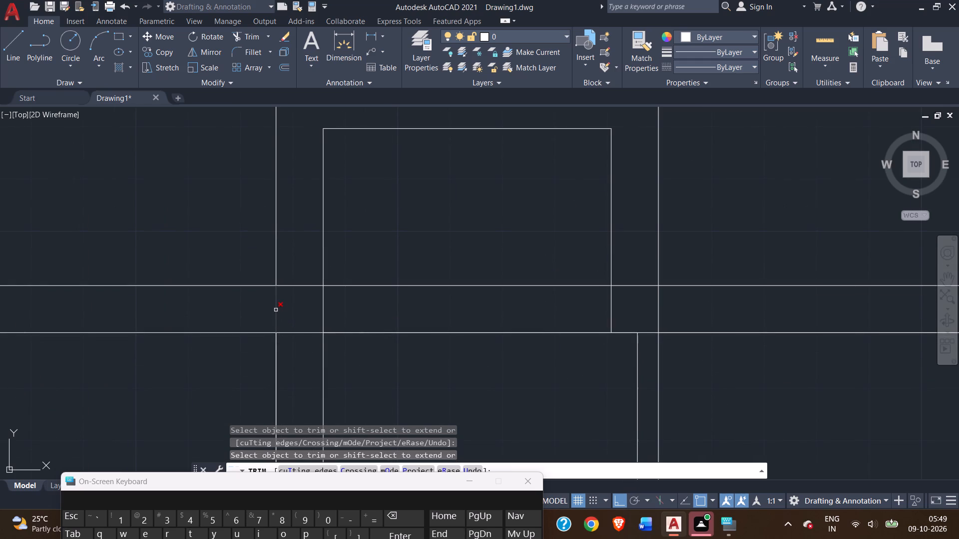
click(276, 310)
click(324, 308)
click(613, 301)
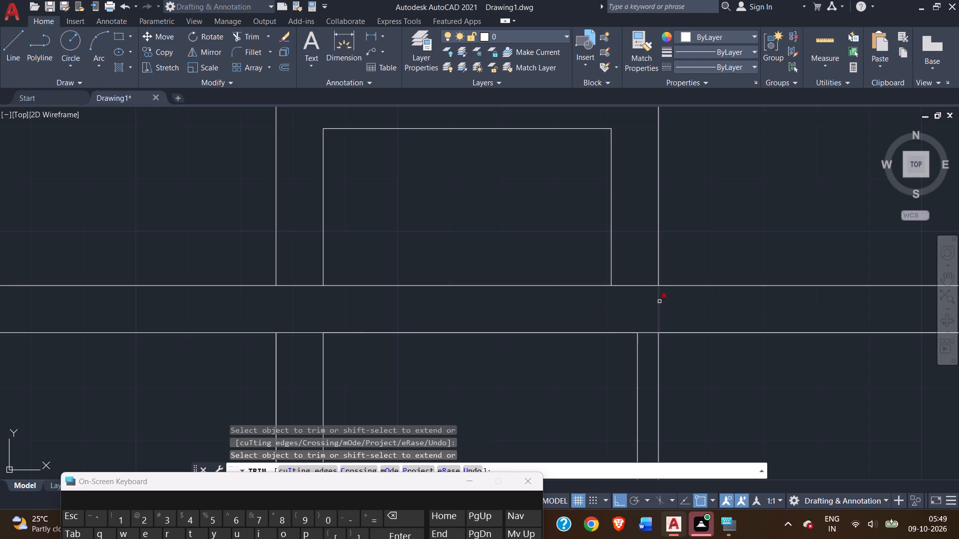
click(659, 301)
Draw a line 1' along the projection's inner top face from its left inner corner, continuing straight up across the wall thickness.
scroll(381, 380, down, 1)
middle_drag(396, 391, 358, 261)
scroll(357, 261, down, 2)
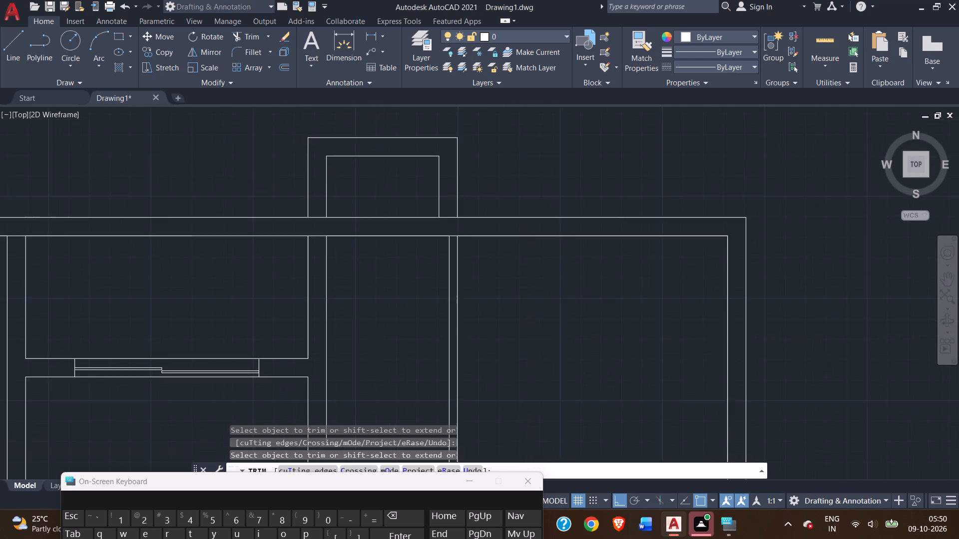
middle_drag(374, 286, 355, 257)
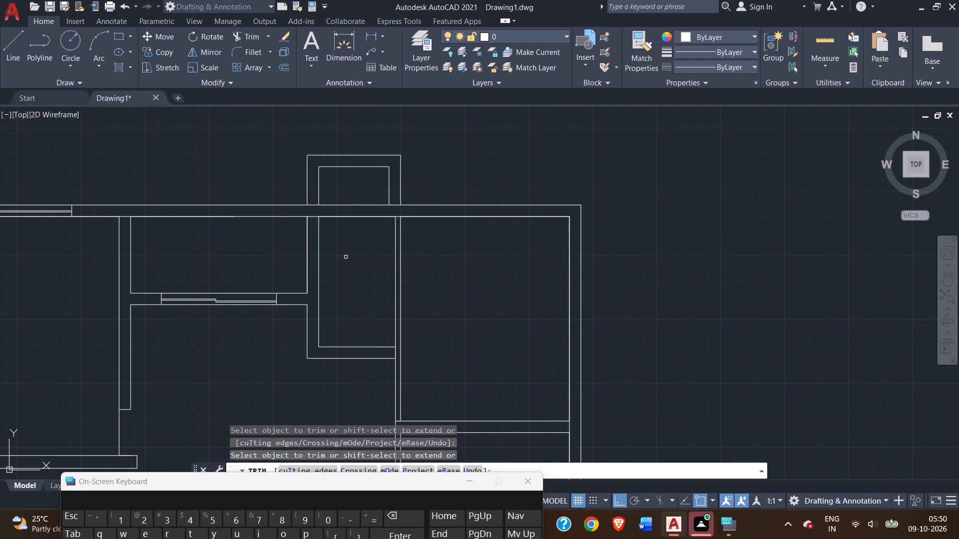
click(18, 44)
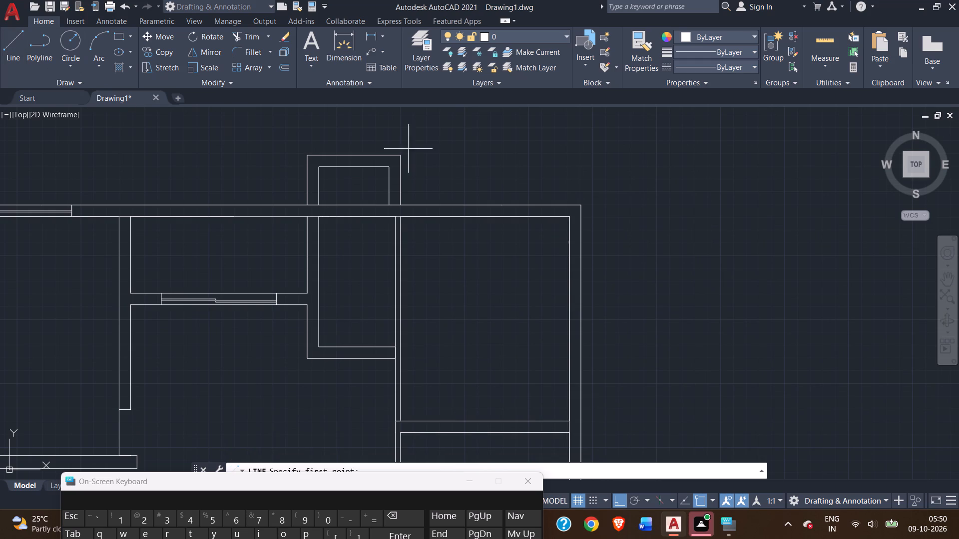
scroll(344, 158, up, 2)
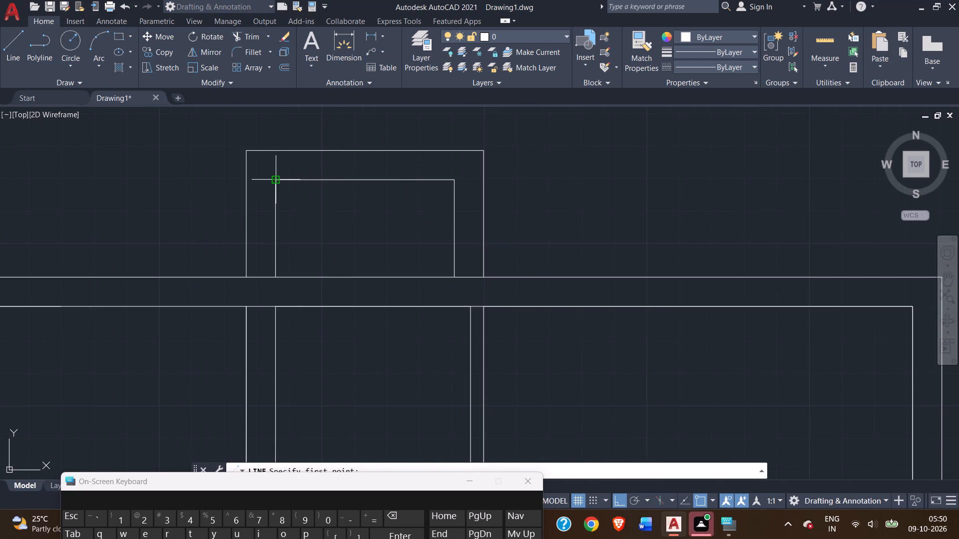
click(276, 181)
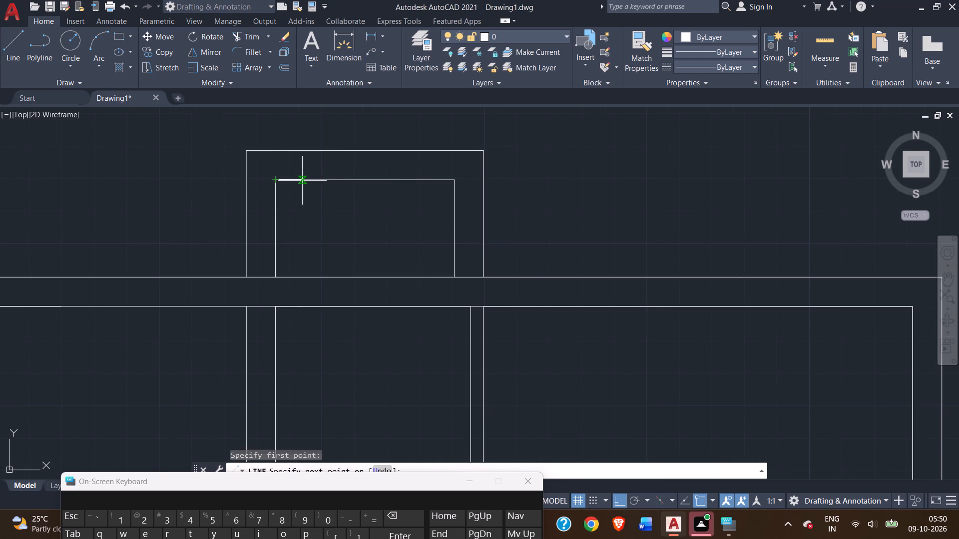
text(1')
key(Return)
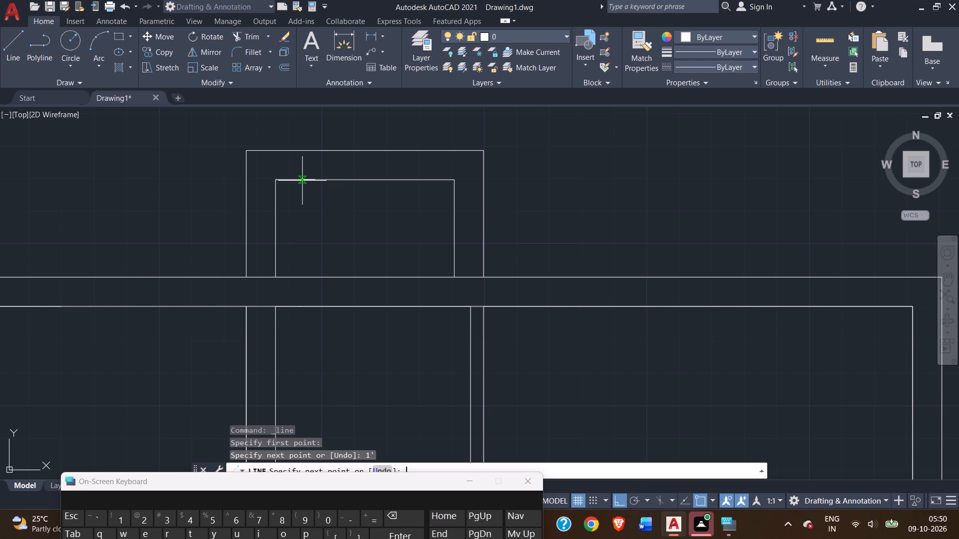
click(312, 148)
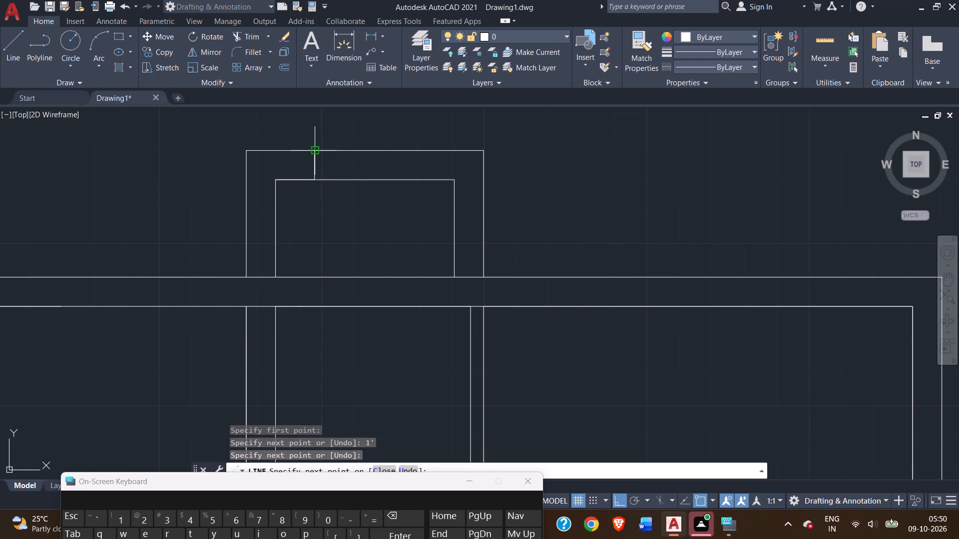
right_click(310, 145)
click(342, 148)
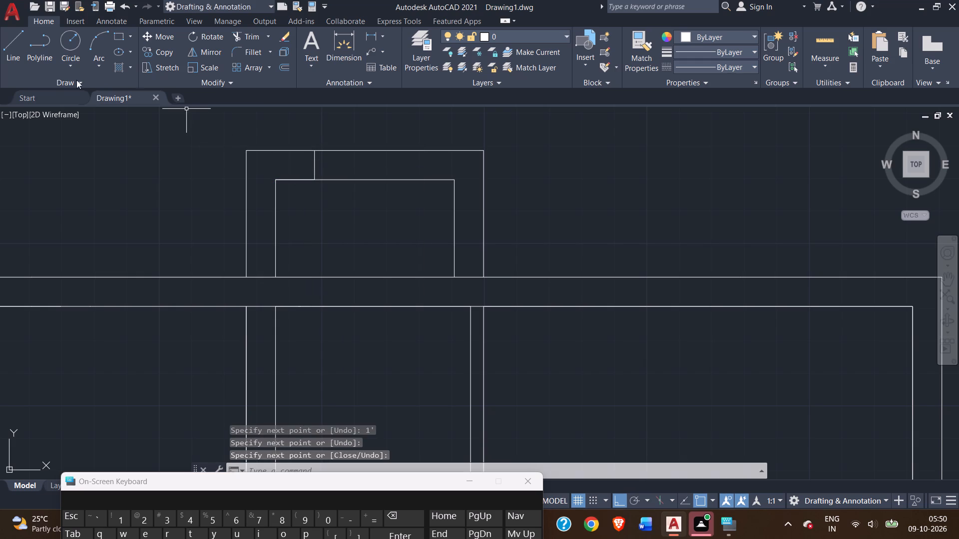
Draw a matching line 1' inward from the projection's right inner corner, continuing up to the outer face to close the window opening.
click(7, 44)
click(455, 182)
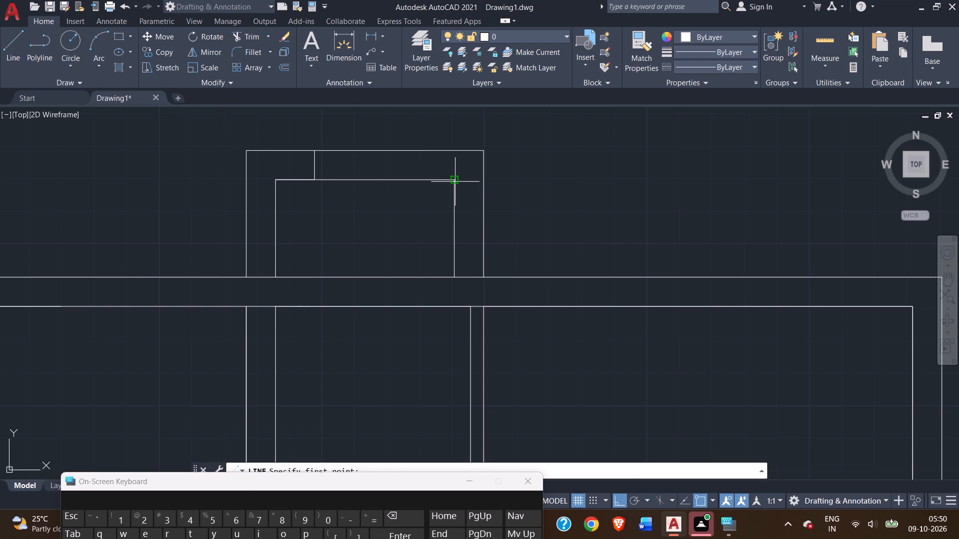
text(1')
key(Return)
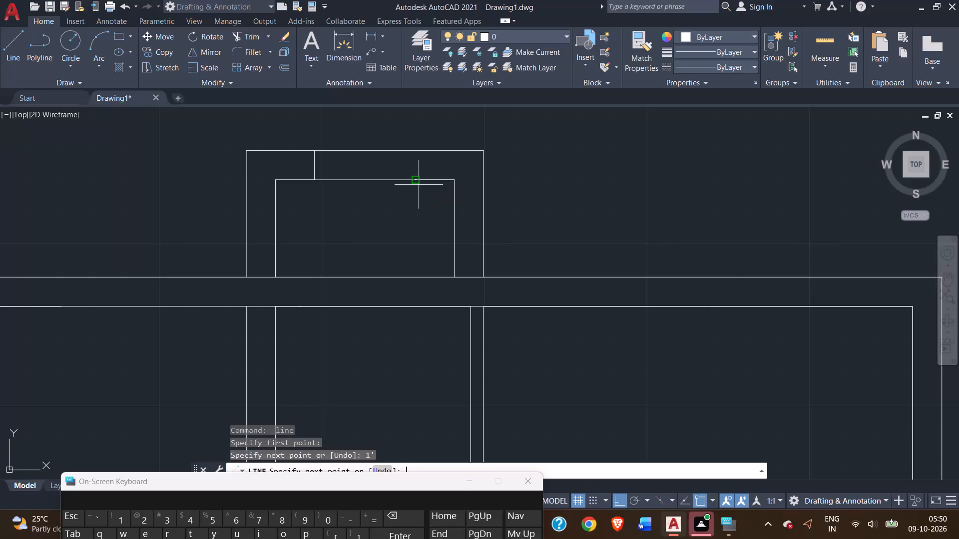
click(418, 153)
right_click(417, 143)
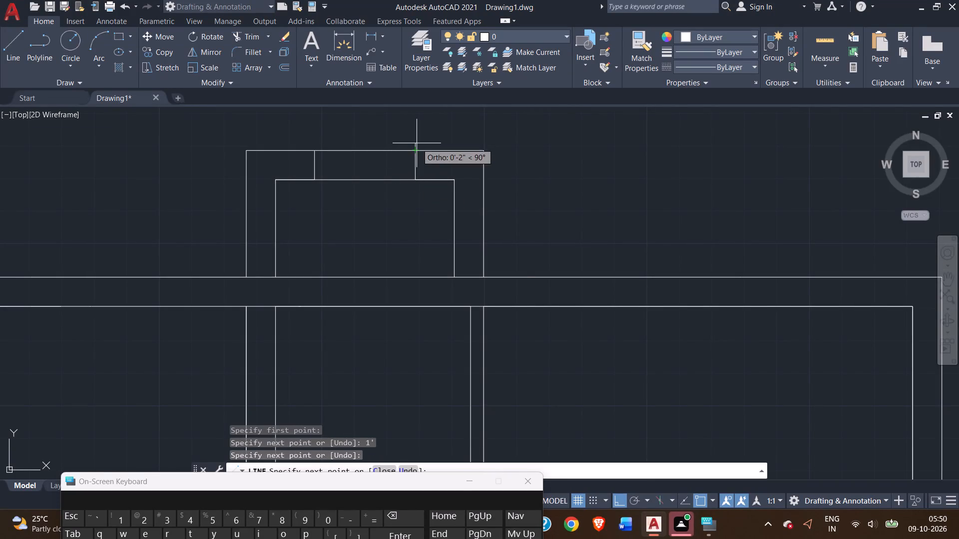
click(436, 149)
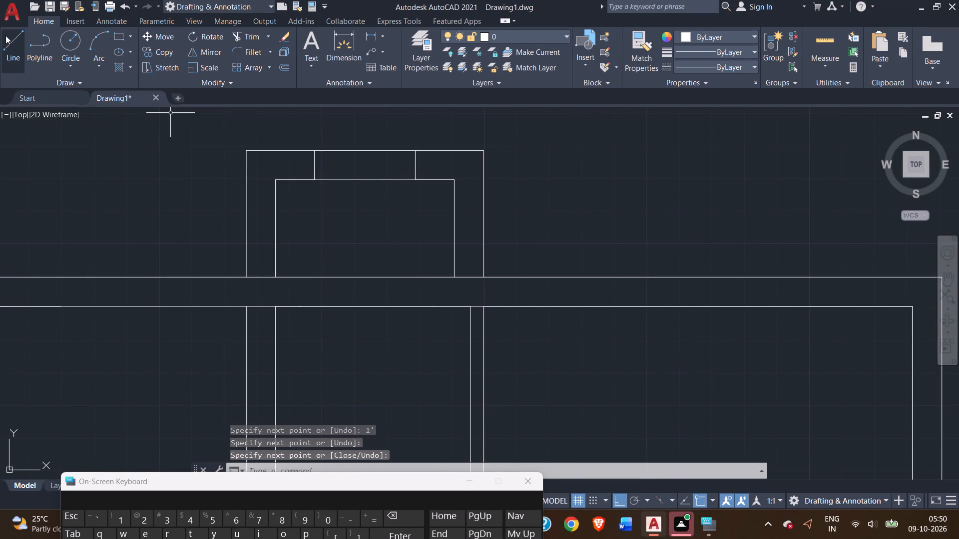
Draw a horizontal line joining the midpoints of the two jamb lines in the projection's top wall.
click(6, 37)
scroll(312, 166, up, 1)
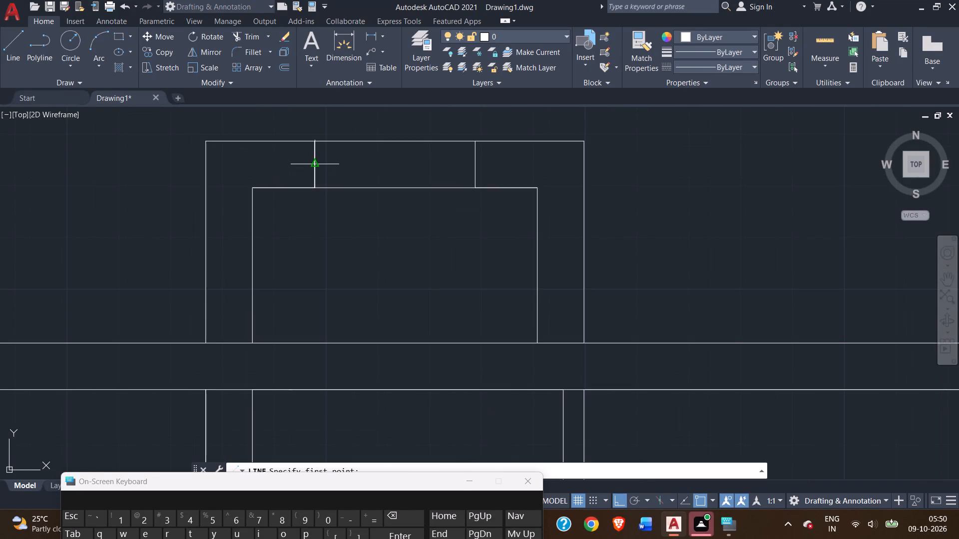
scroll(312, 166, up, 1)
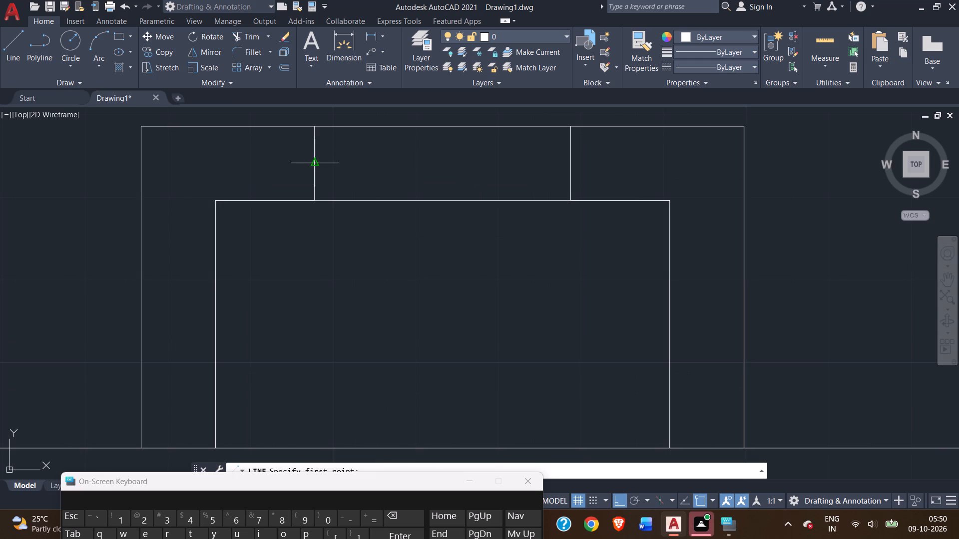
click(313, 162)
click(571, 165)
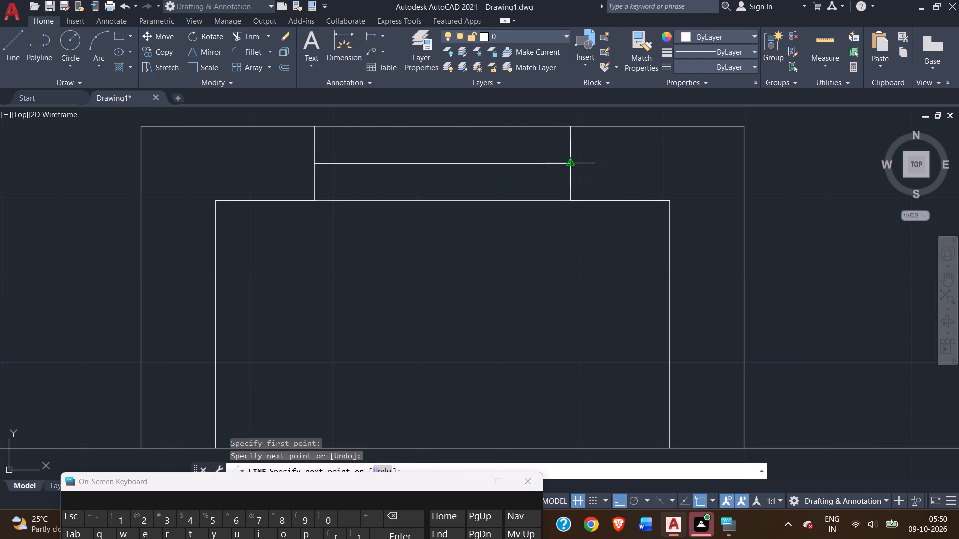
right_click(571, 165)
click(591, 170)
Offset the window's centre line 1" toward the inside of the projection.
click(528, 163)
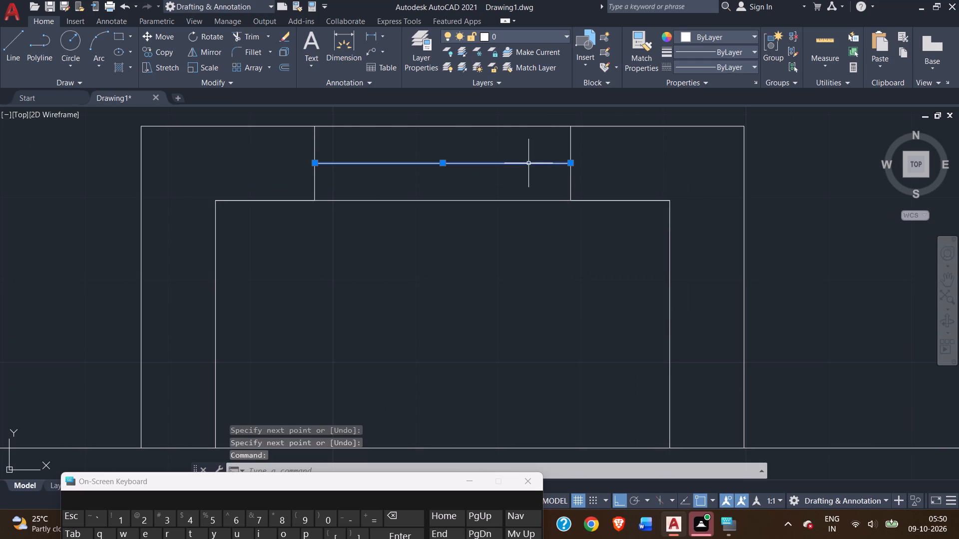
key(o)
text(ff)
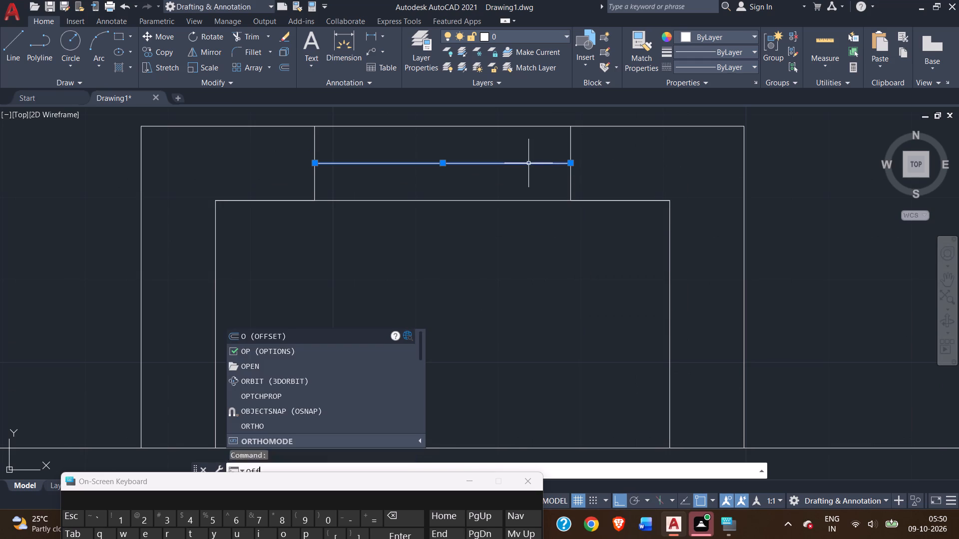
key(Return)
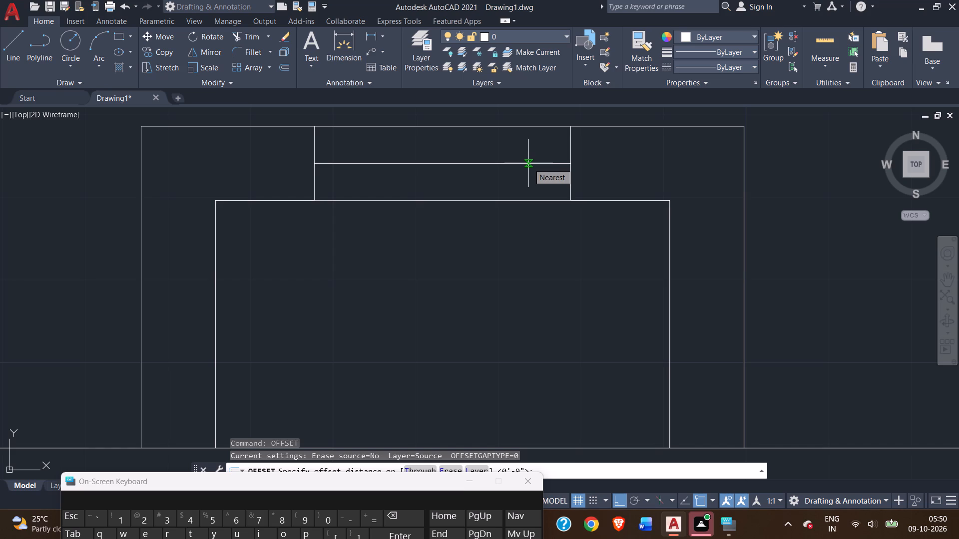
key(1)
key(shift+quotedbl)
key(Return)
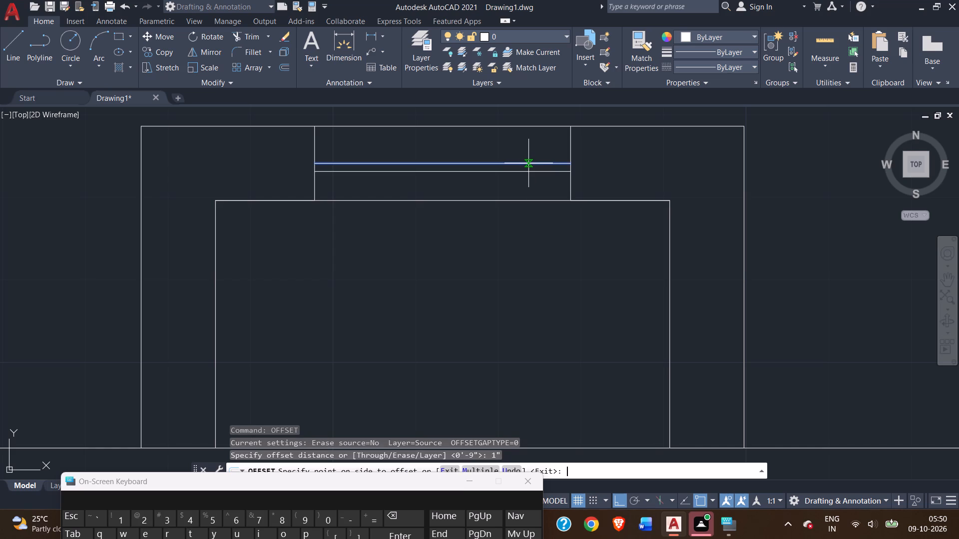
click(529, 185)
Draw a line 2' along the top wall's inner face from the upper-right room's left corner, continuing up to the outer face.
scroll(514, 224, down, 4)
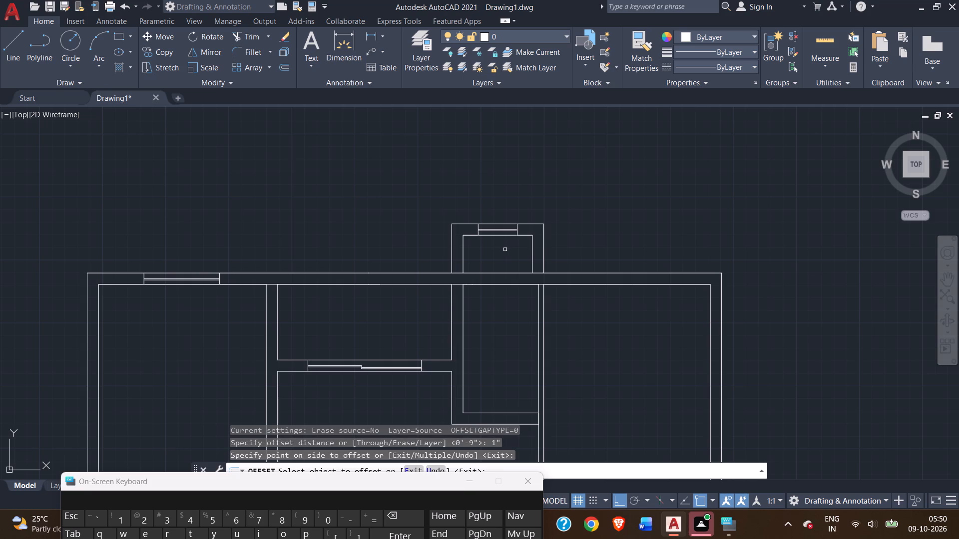
middle_drag(383, 242, 365, 108)
scroll(386, 192, down, 1)
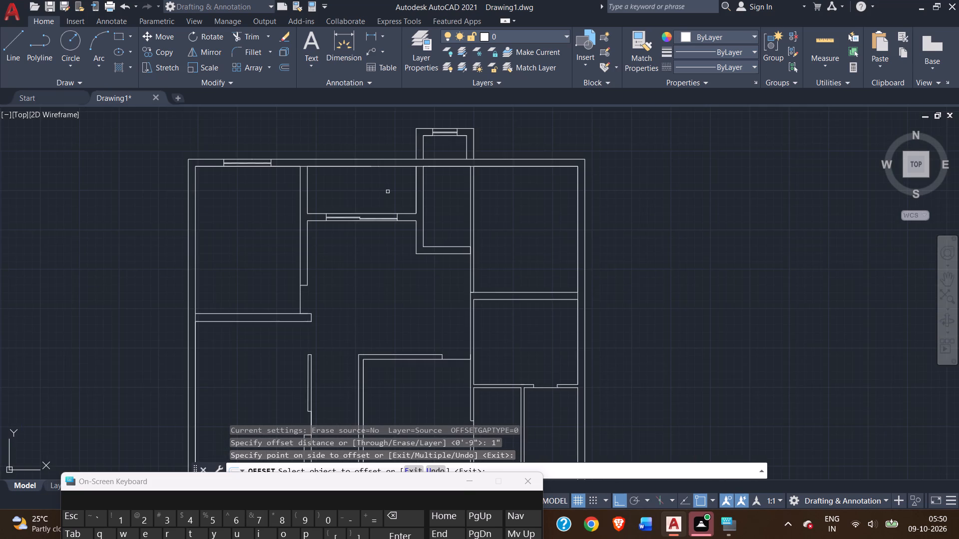
scroll(390, 192, down, 2)
scroll(397, 222, up, 2)
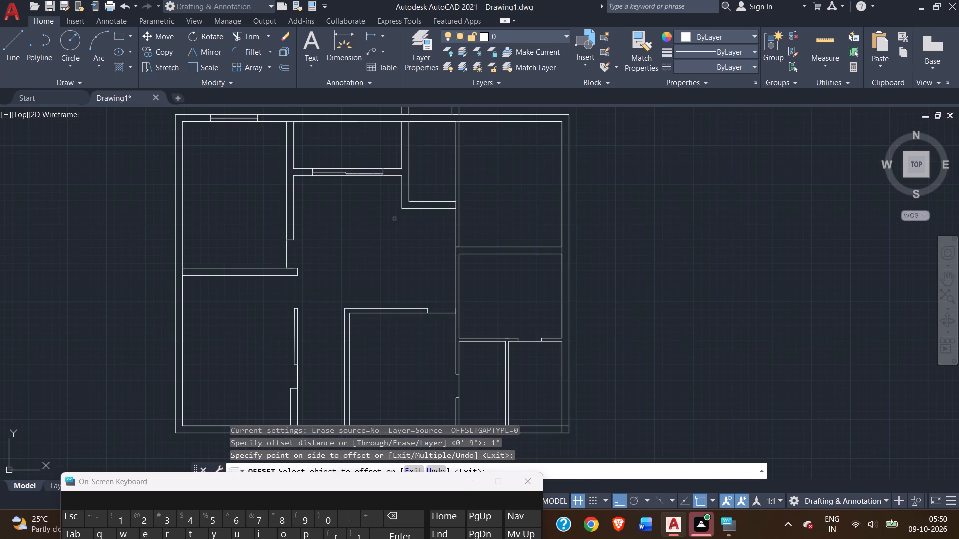
middle_drag(394, 220, 384, 246)
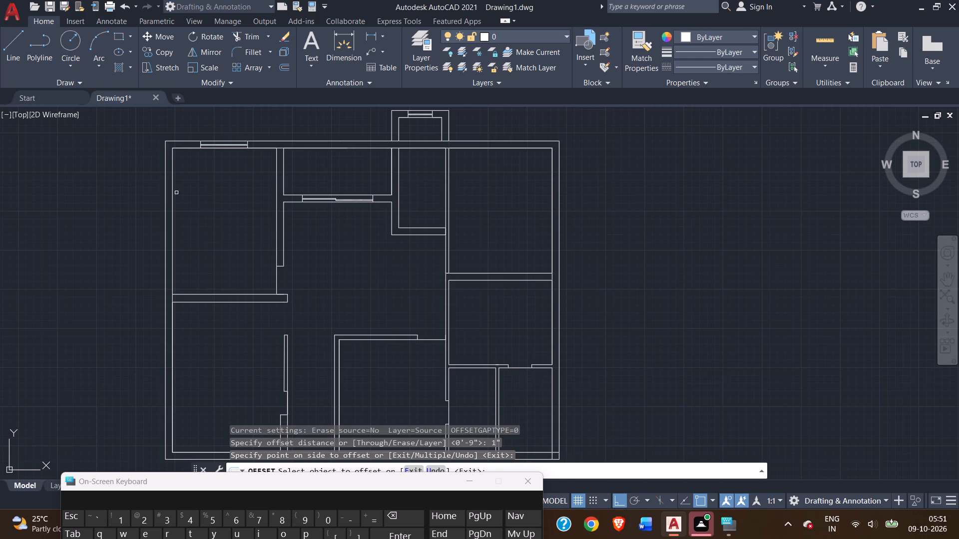
click(7, 51)
scroll(447, 144, up, 3)
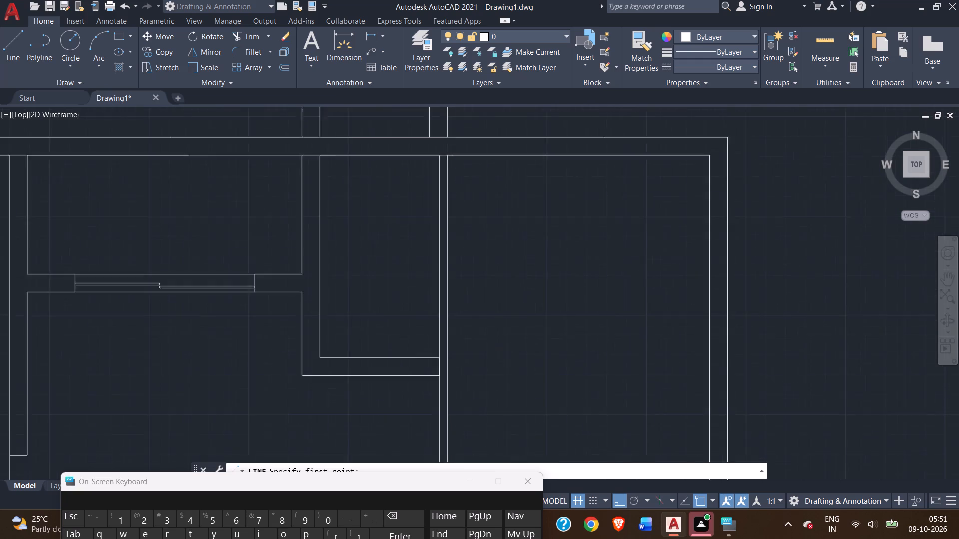
scroll(454, 169, up, 1)
middle_drag(454, 172, 393, 232)
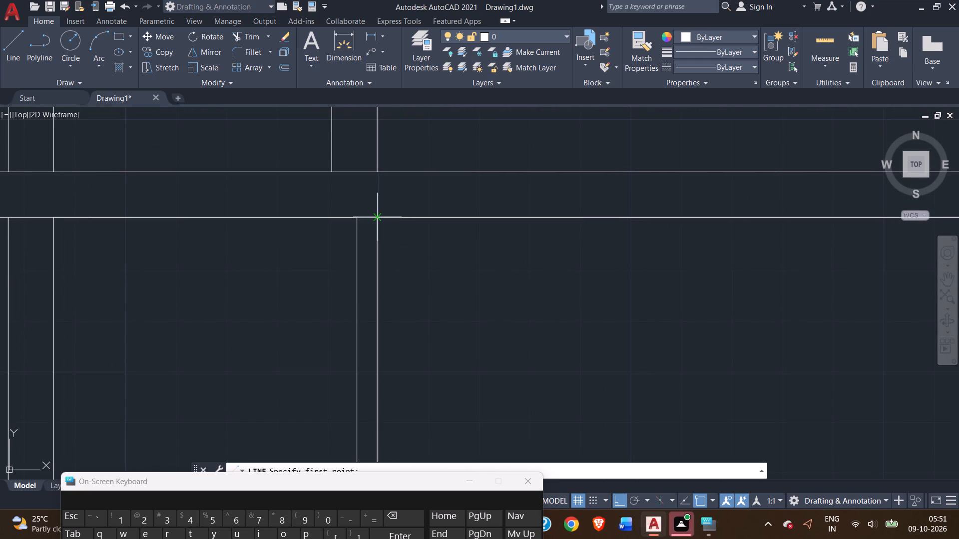
click(379, 215)
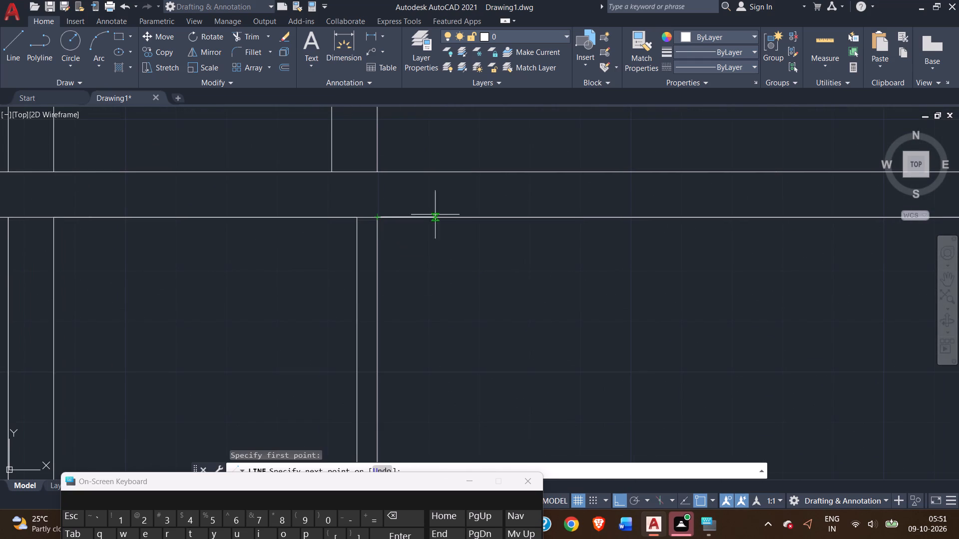
text(2'\)
key(Return)
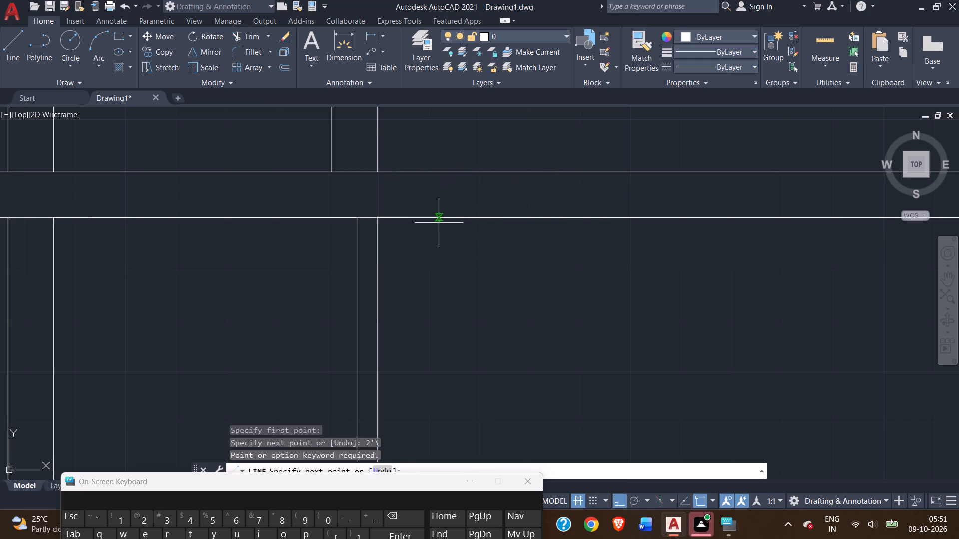
text(2')
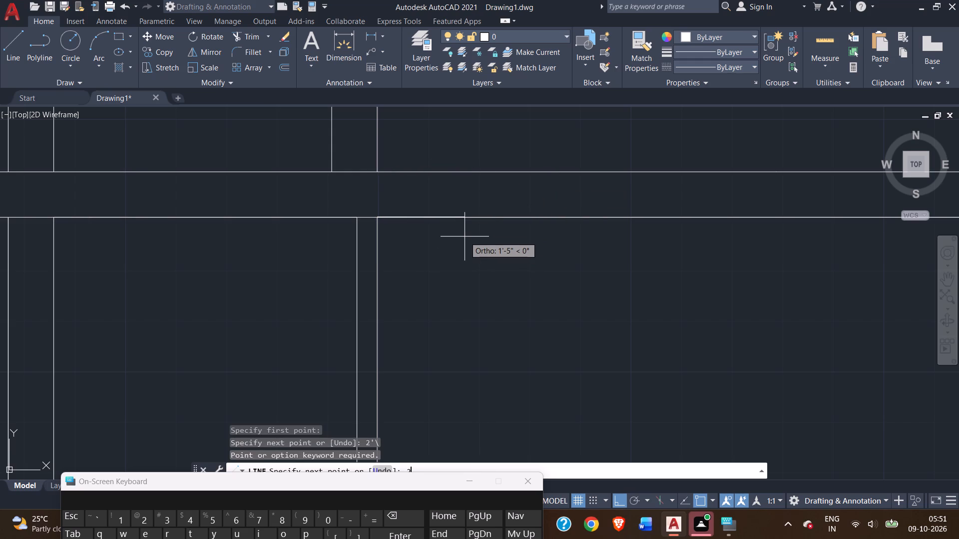
key(Return)
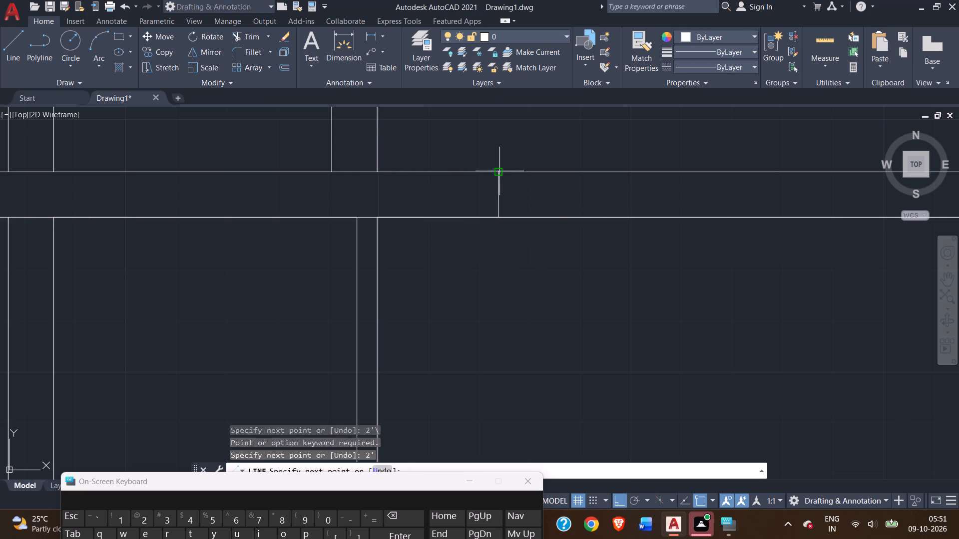
click(499, 171)
Continue the line 5' to the right along the outer face and down to the inner face, closing the upper-right room's window opening.
scroll(602, 151, down, 3)
middle_drag(620, 150, 616, 149)
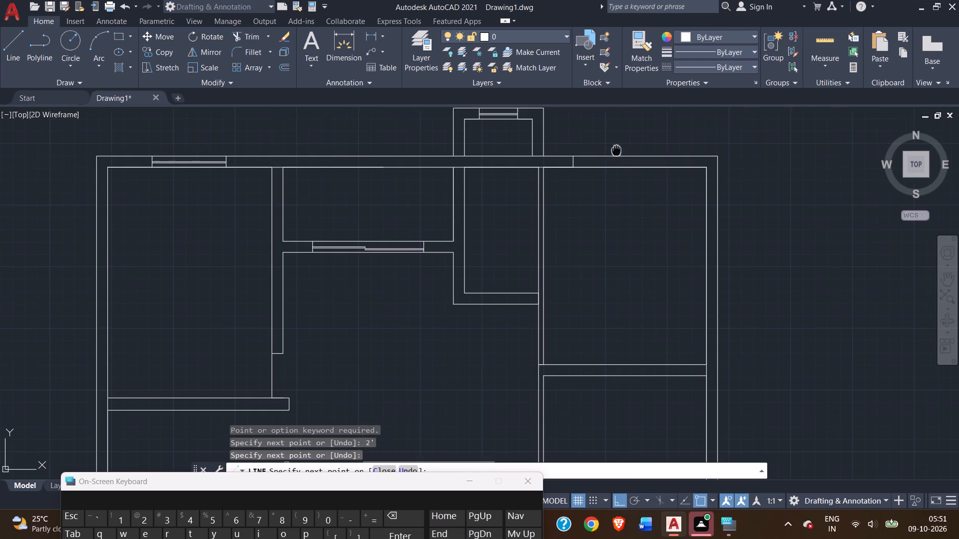
middle_drag(616, 149, 508, 153)
text(5')
key(Return)
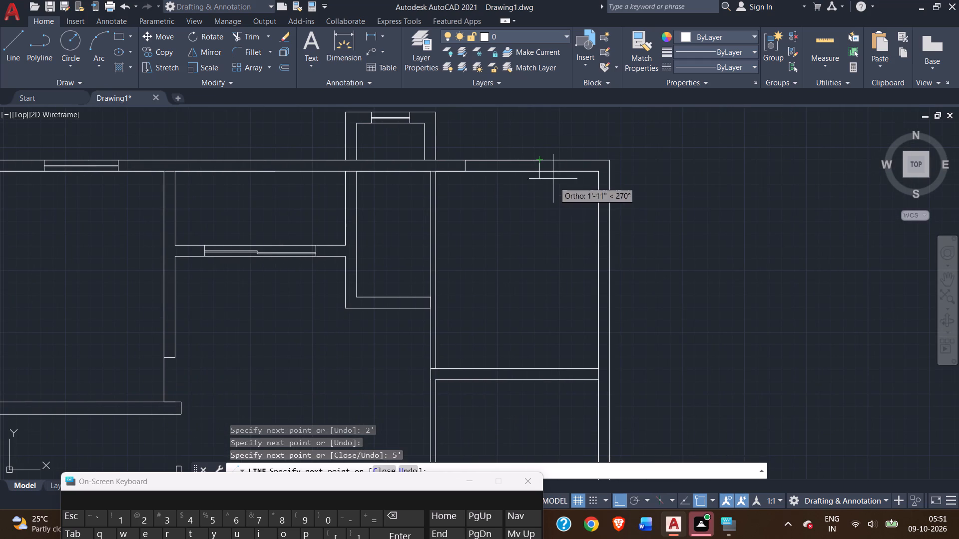
scroll(541, 174, up, 3)
click(526, 162)
right_click(534, 193)
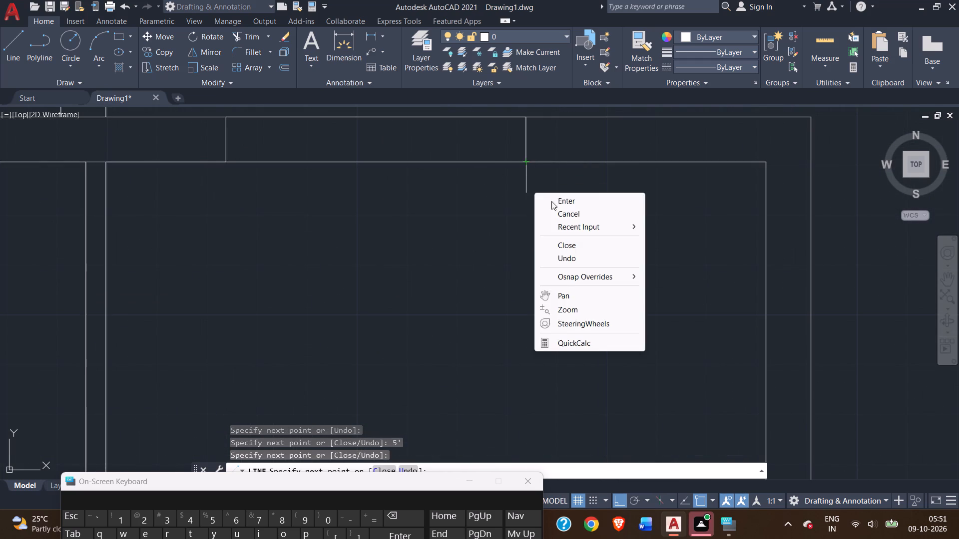
click(561, 202)
Delete the 2' guide line on the top wall's inner face beside the upper-right room's window opening.
click(149, 162)
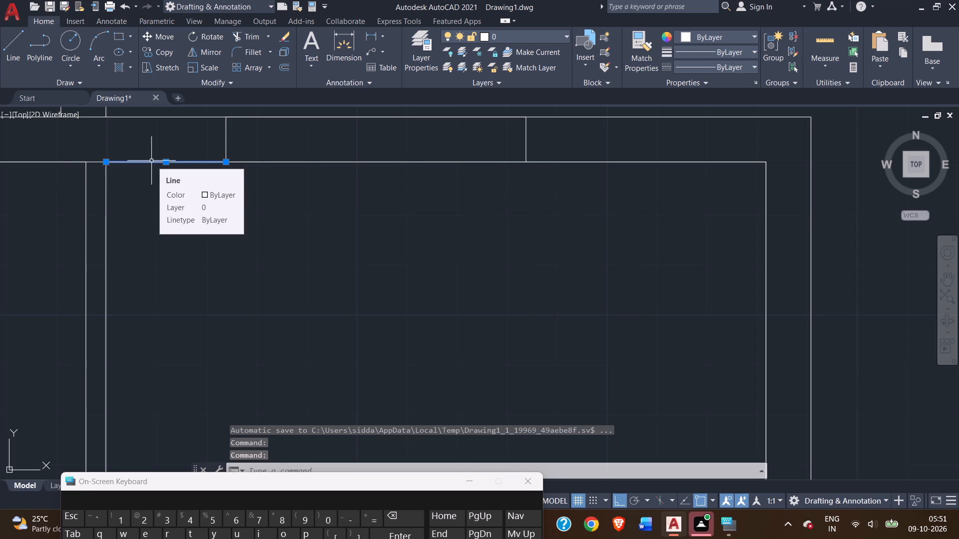
key(Delete)
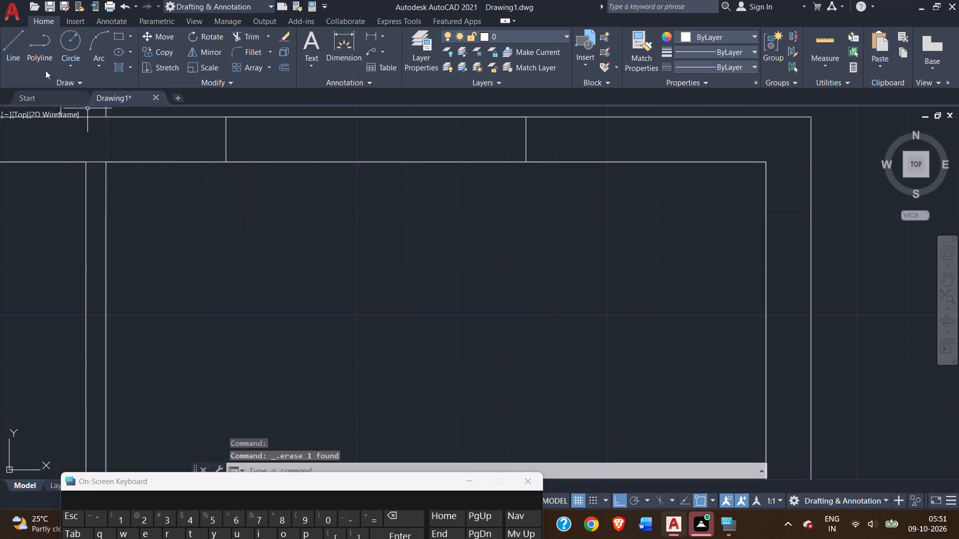
Draw a line from the window's left jamb midpoint to the opening's centre, continuing 1" toward the inner face.
click(17, 47)
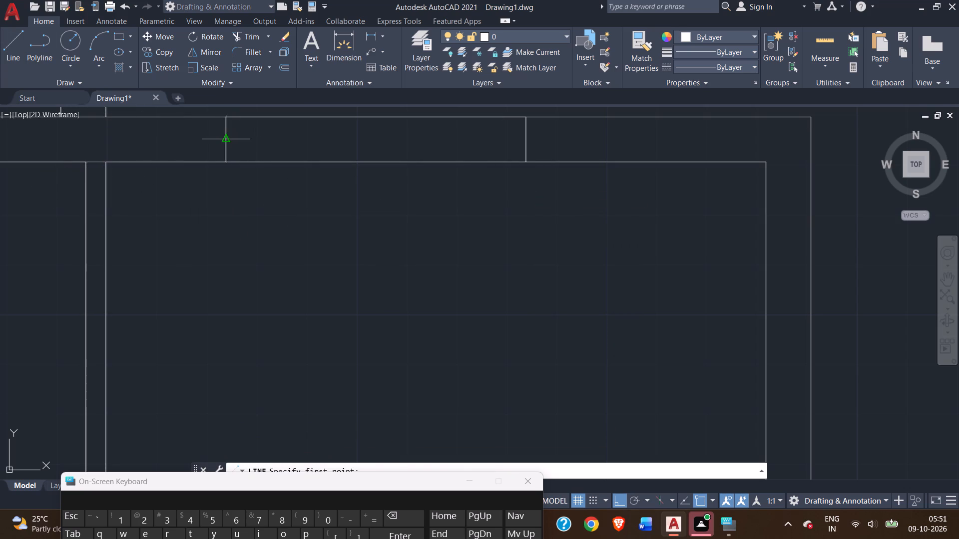
click(223, 138)
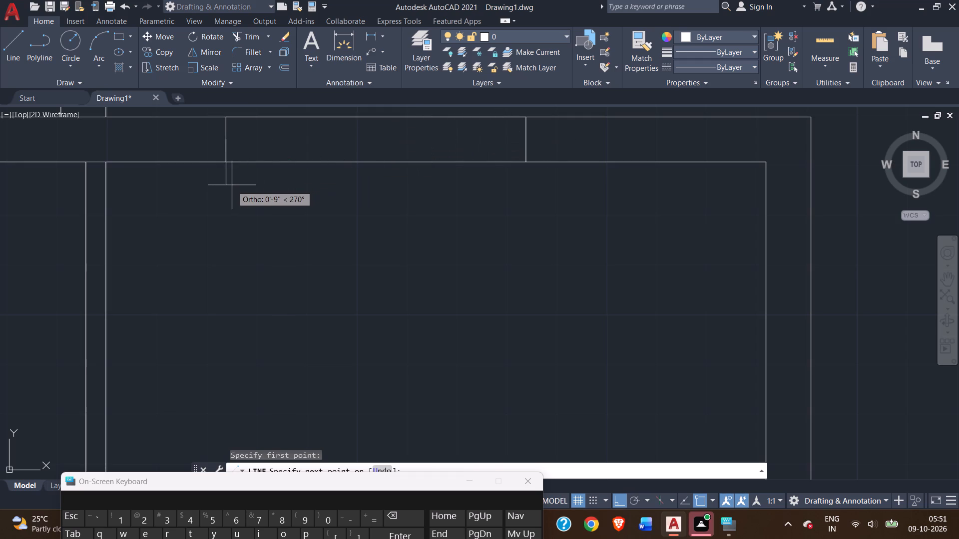
scroll(228, 166, up, 2)
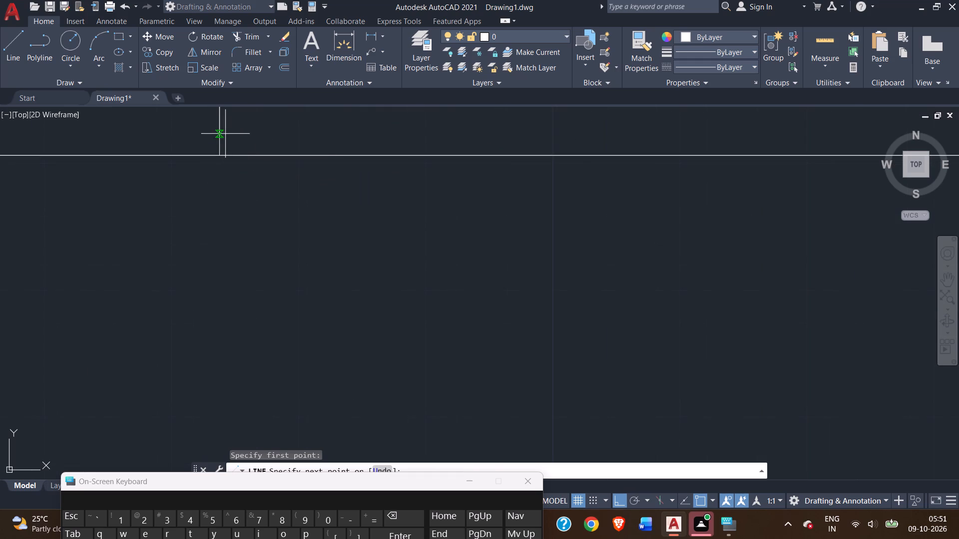
scroll(266, 134, down, 2)
middle_drag(292, 126, 294, 195)
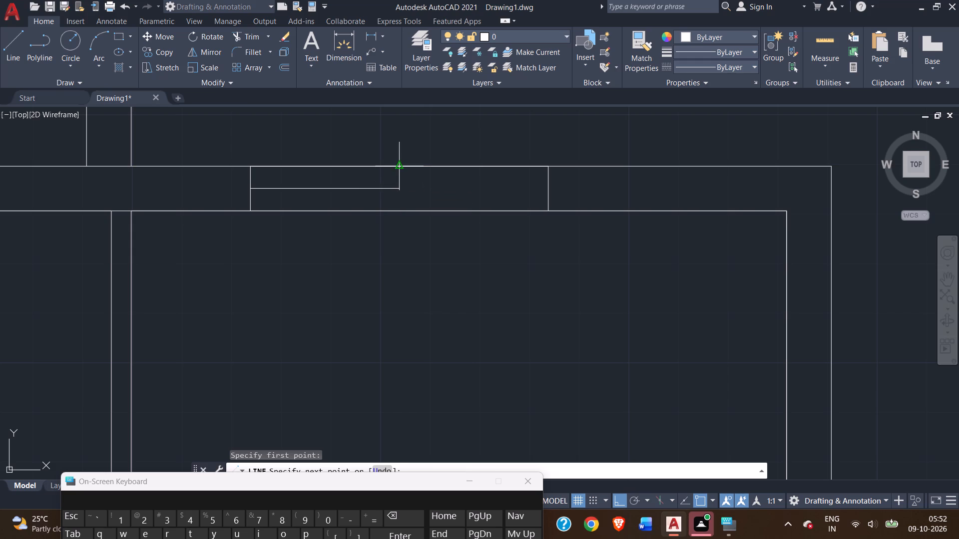
click(400, 188)
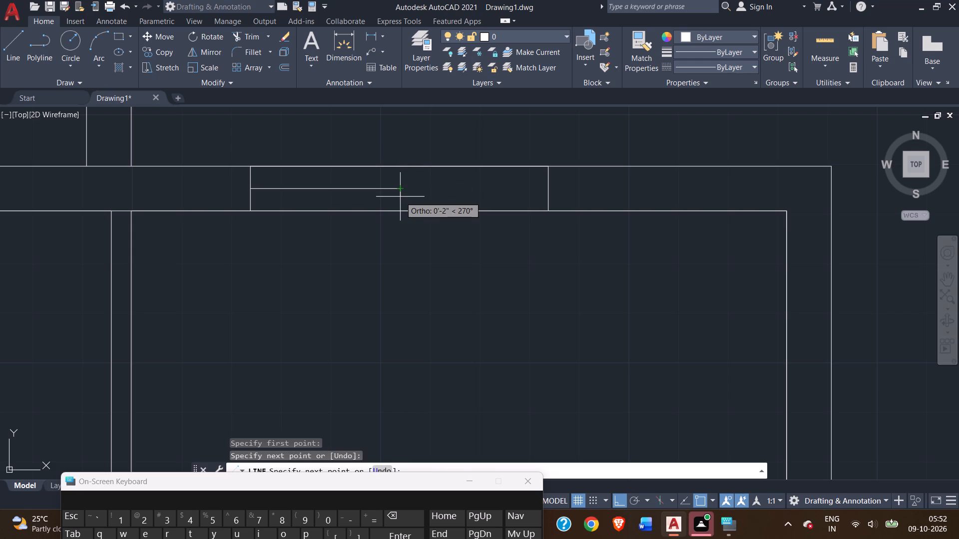
scroll(399, 197, up, 2)
key(1)
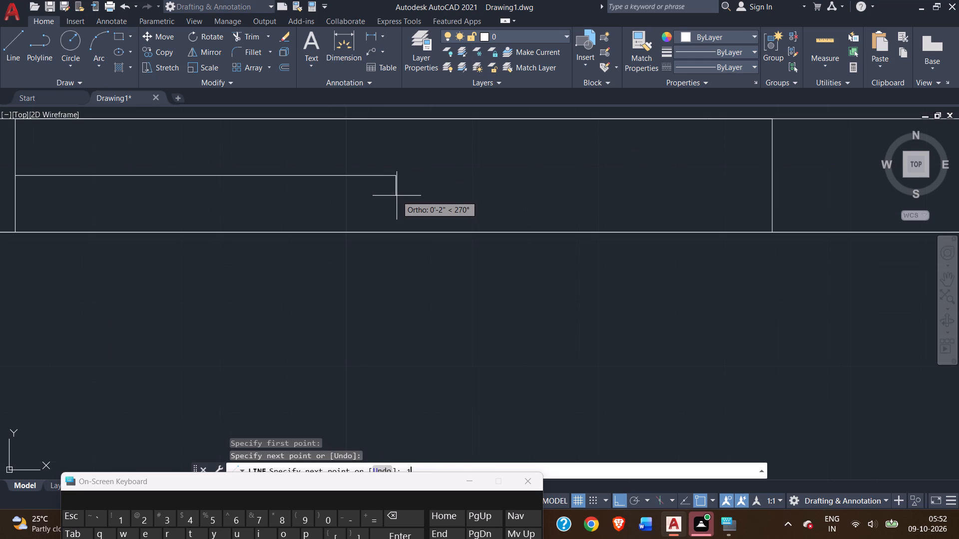
key(Return)
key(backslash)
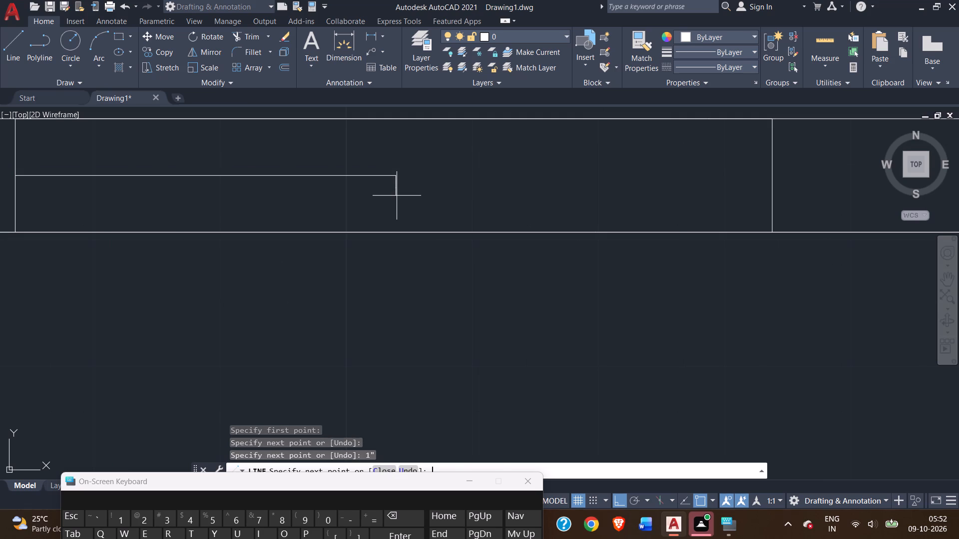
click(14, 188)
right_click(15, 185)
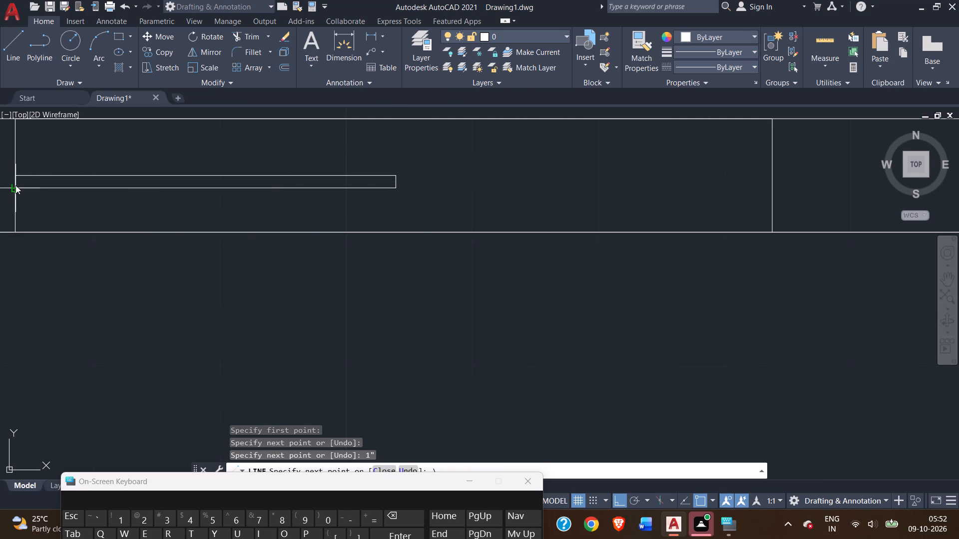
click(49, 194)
Draw a line from the lower end of the 1" segment back to the left jamb, closing the left window pane.
click(4, 53)
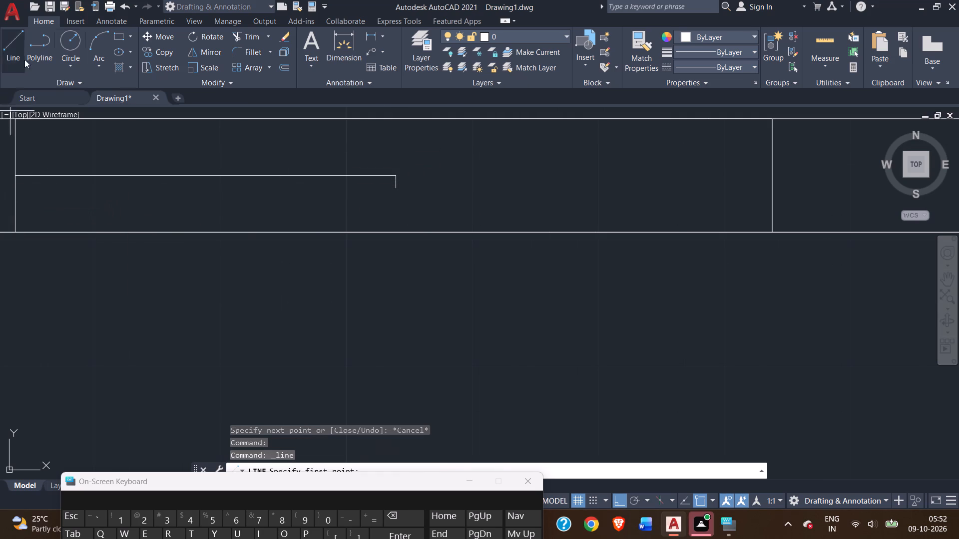
key(ctrl+z)
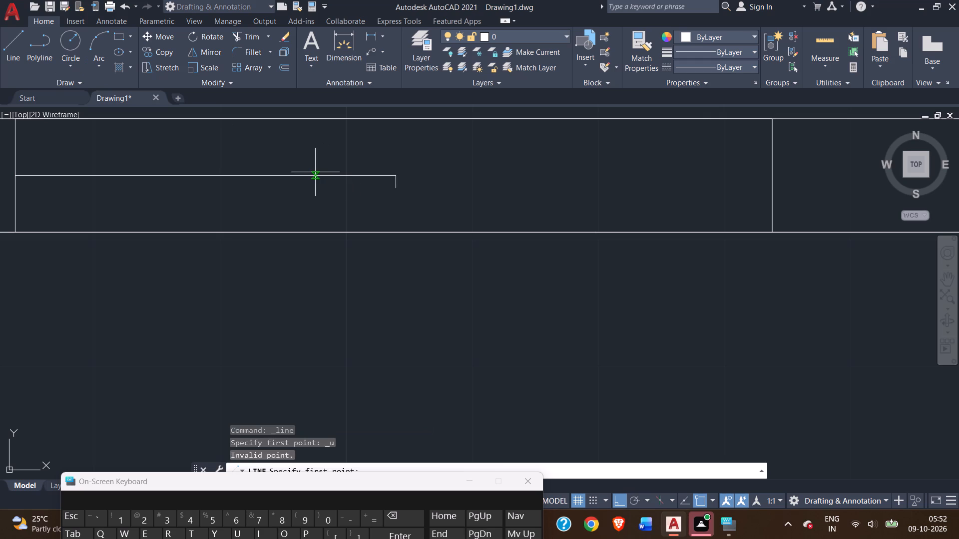
key(ctrl+z)
click(394, 189)
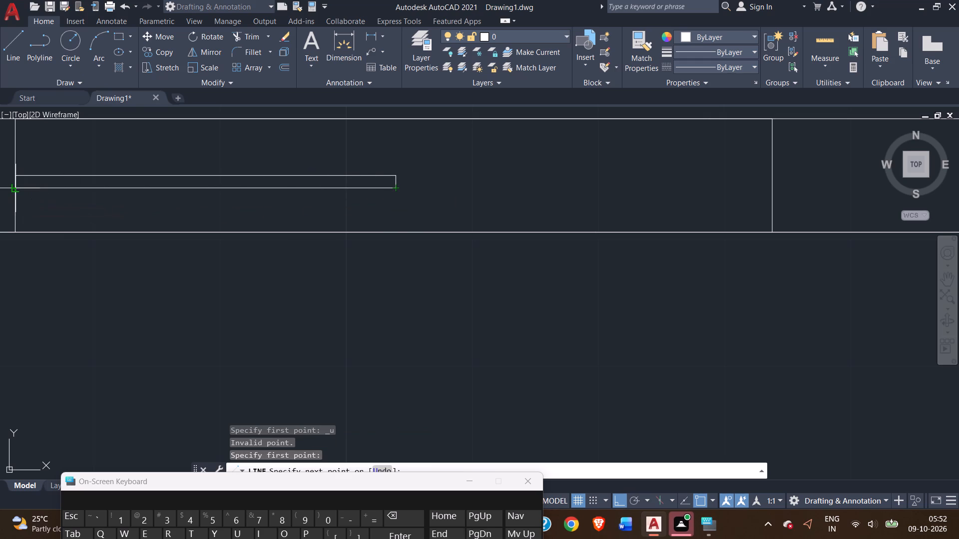
click(12, 188)
right_click(21, 185)
right_click(21, 185)
click(38, 190)
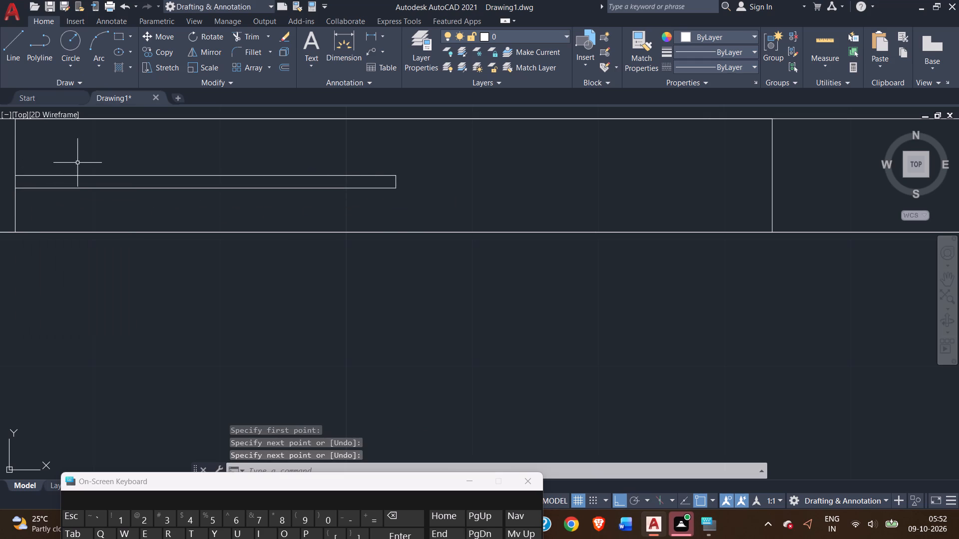
Draw a line 0.5" down from the left pane's lower corner at the window centre, continuing across to the right jamb.
click(9, 48)
scroll(393, 190, up, 2)
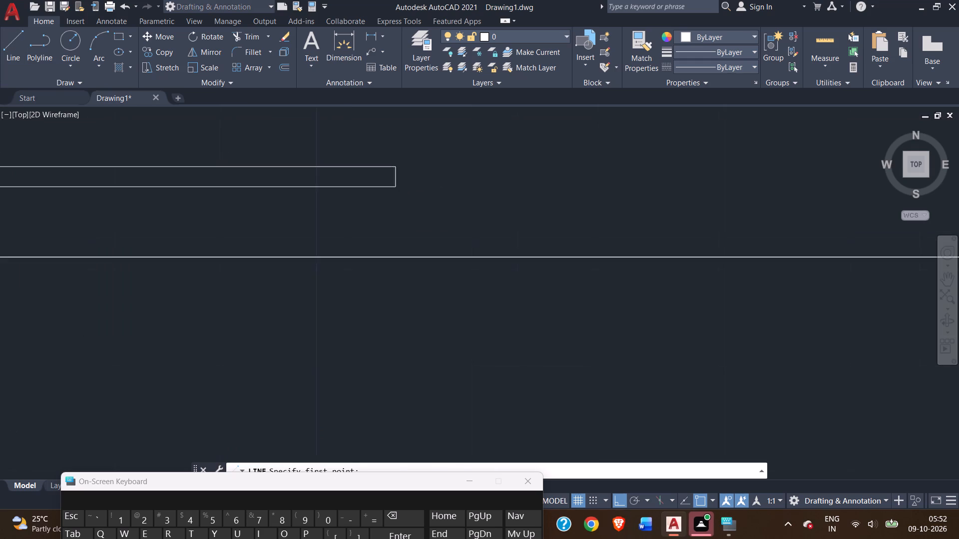
click(393, 185)
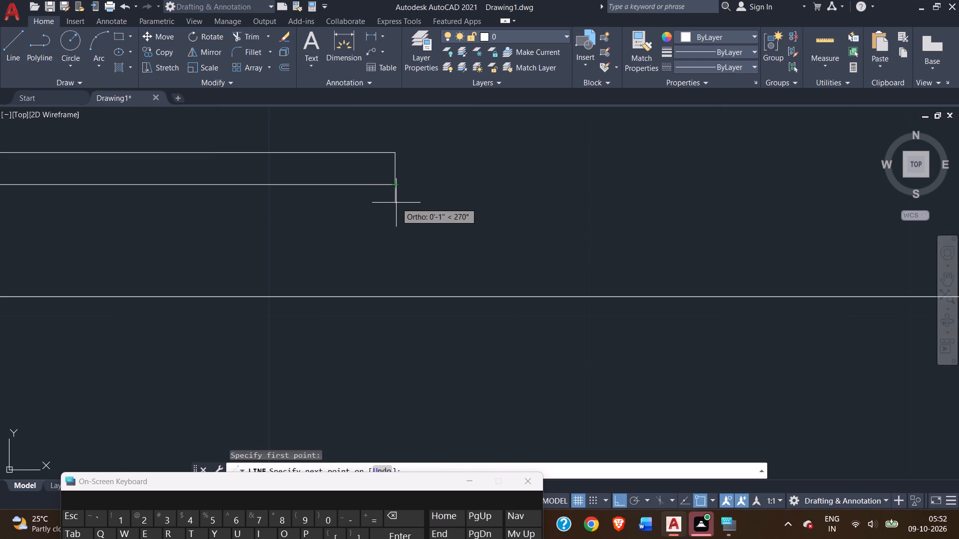
text(0.)
key(5)
key(Return)
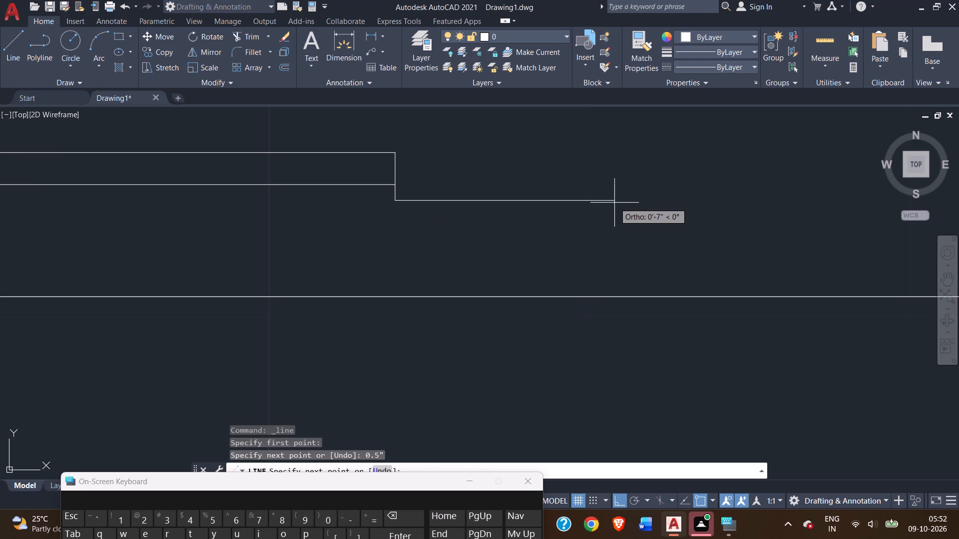
scroll(628, 193, down, 2)
middle_drag(646, 197, 410, 222)
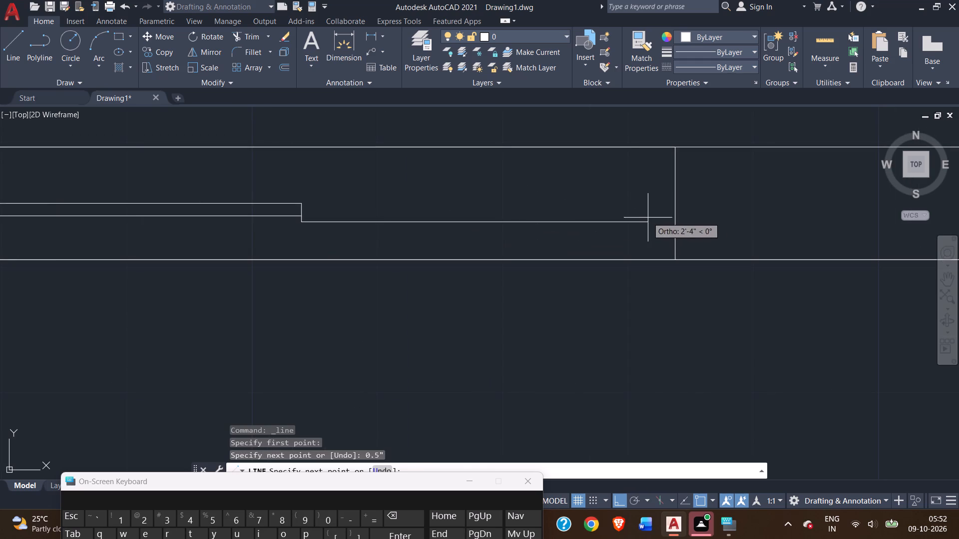
double_click(678, 223)
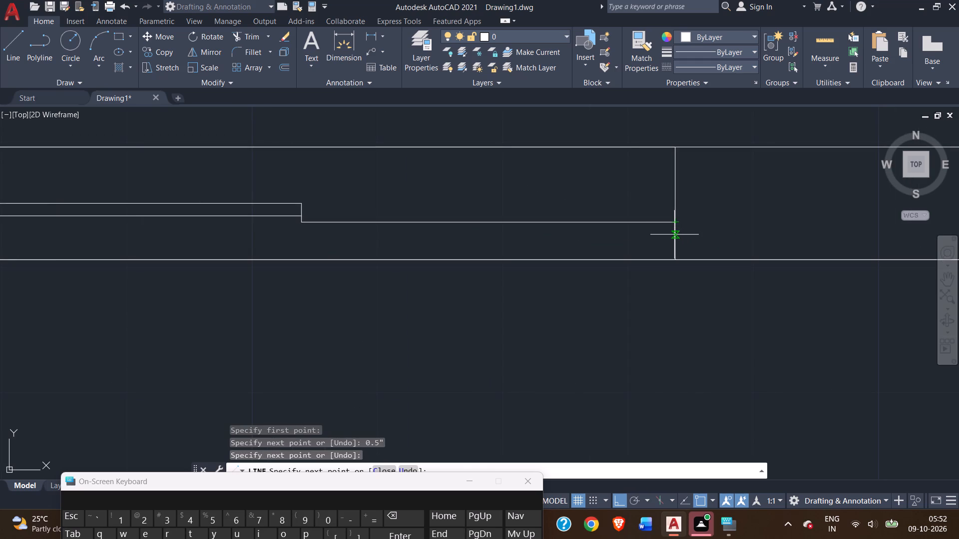
key(1)
text("\)
key(Return)
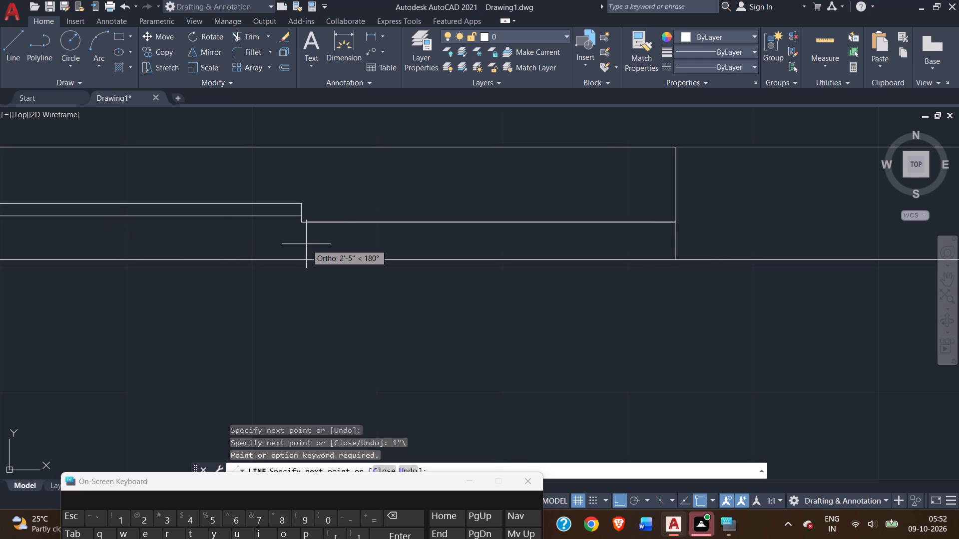
key(ctrl+z)
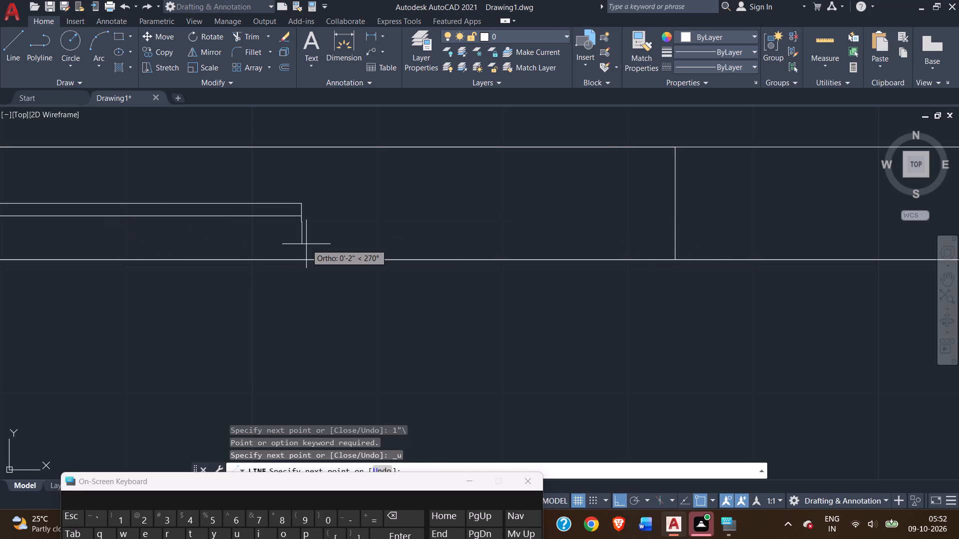
click(677, 222)
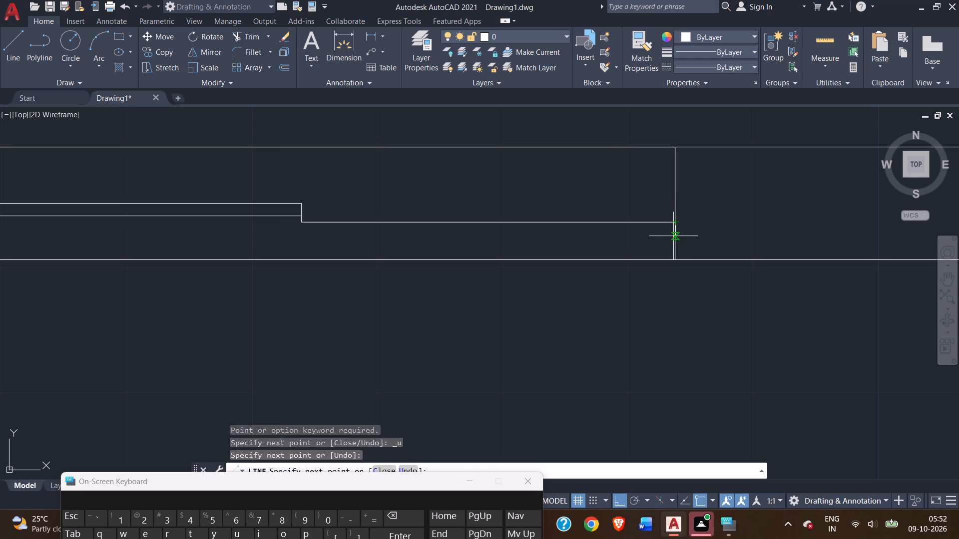
Continue the line 1" down the right jamb, back to the window centre and up to the 0.5" segment's end, closing the right pane.
key(1)
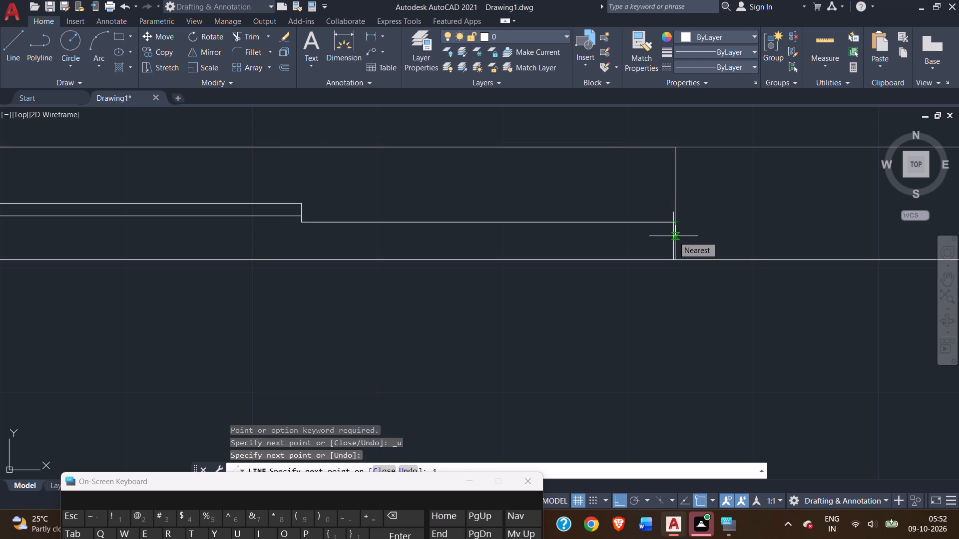
key(shift+quotedbl)
key(Return)
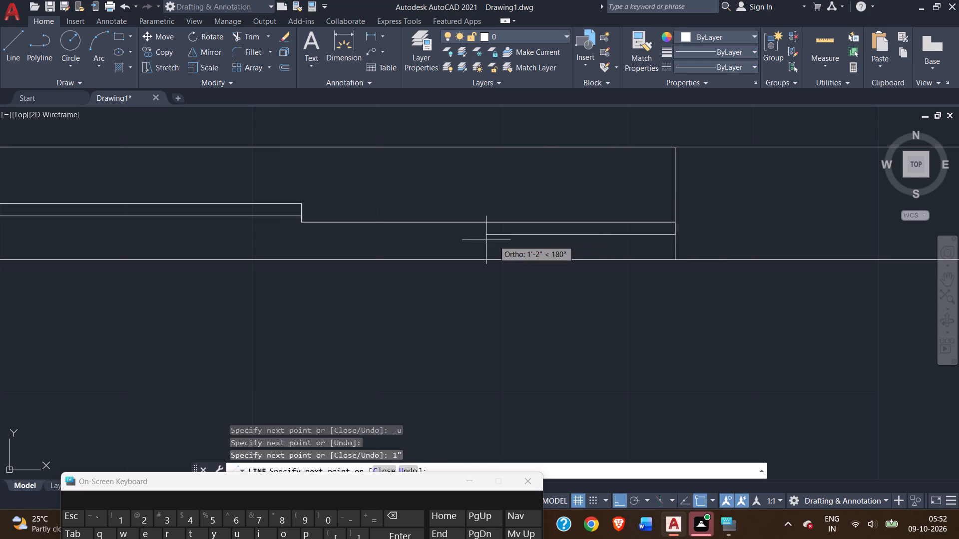
scroll(316, 238, up, 2)
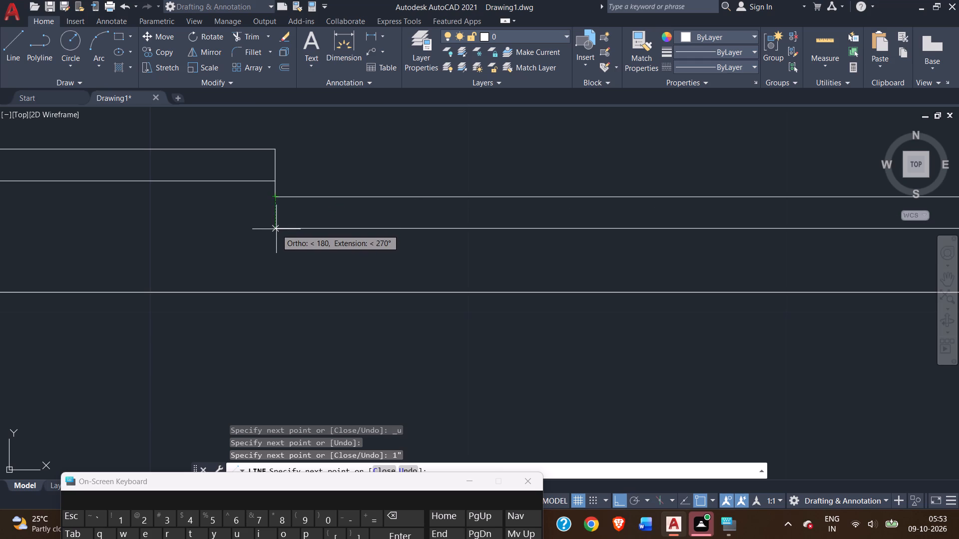
click(275, 229)
click(273, 195)
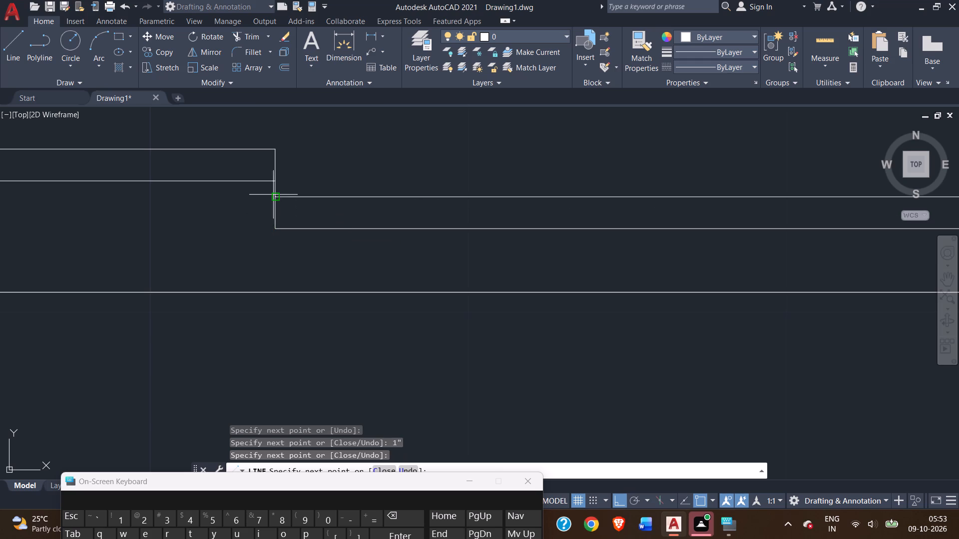
right_click(279, 195)
click(303, 202)
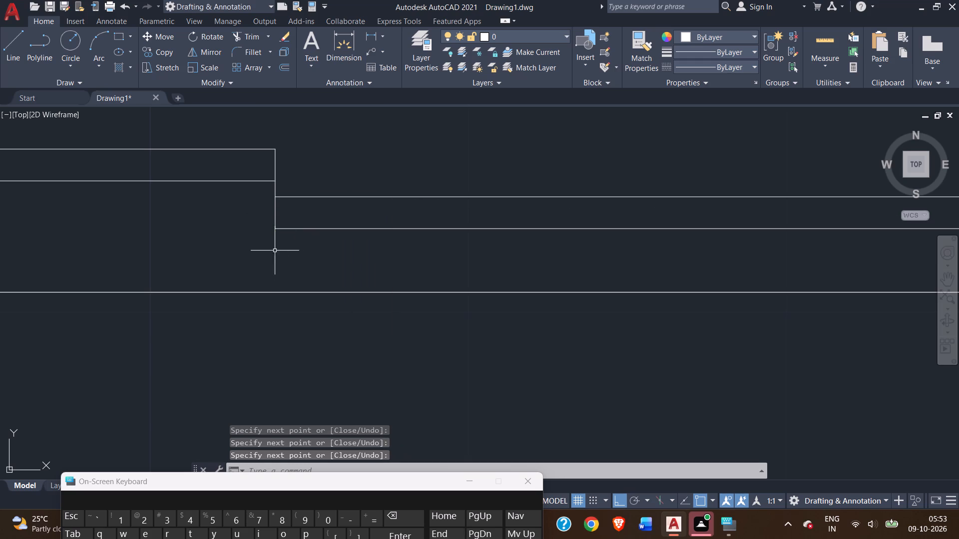
Trim away the short vertical segment joining the two offset panes at the centre of the top wall's window.
scroll(275, 251, down, 4)
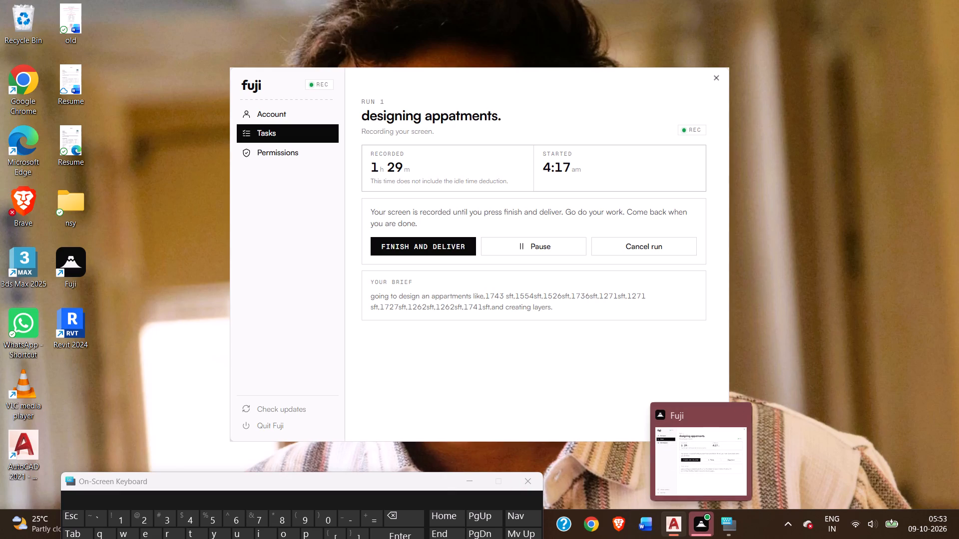
middle_drag(381, 308, 508, 326)
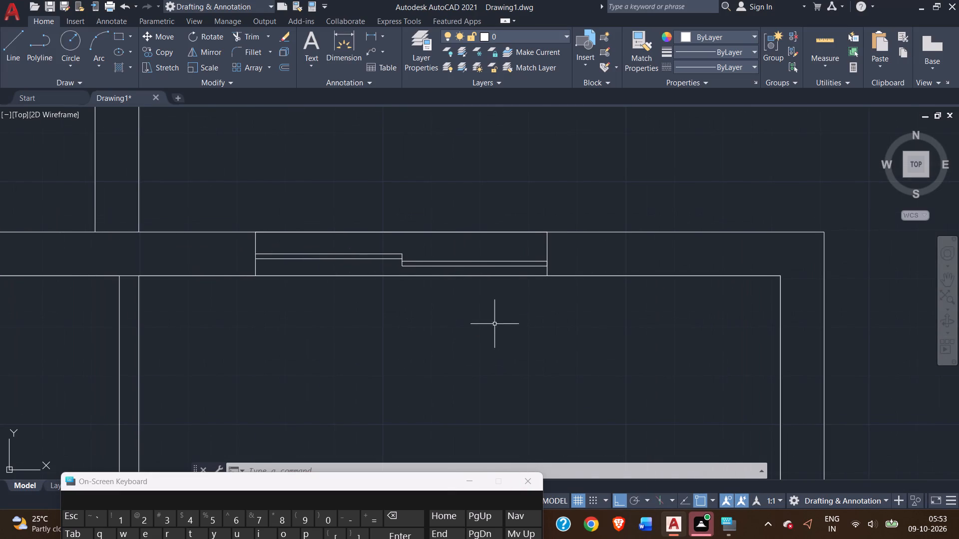
scroll(305, 273, up, 2)
scroll(169, 228, up, 1)
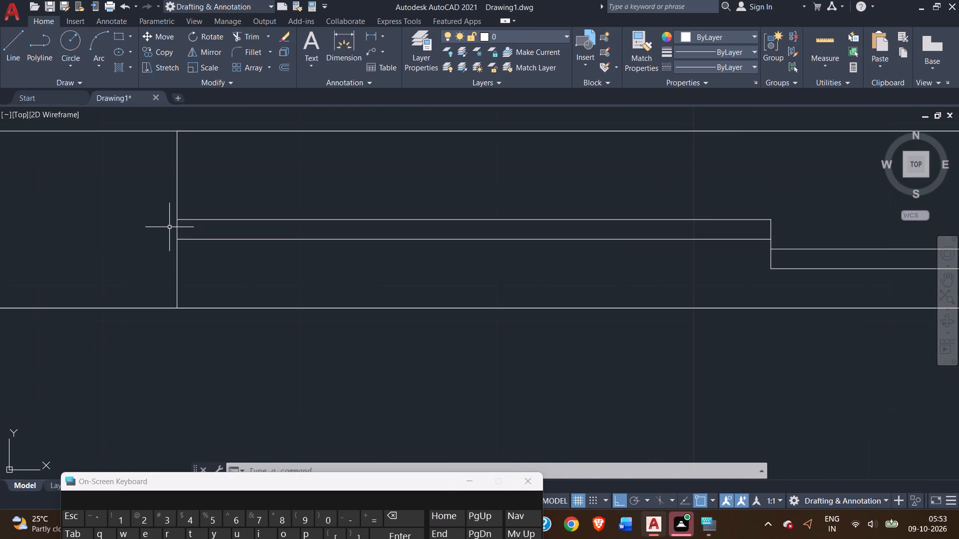
scroll(171, 226, down, 2)
scroll(358, 280, down, 1)
middle_drag(501, 336, 499, 336)
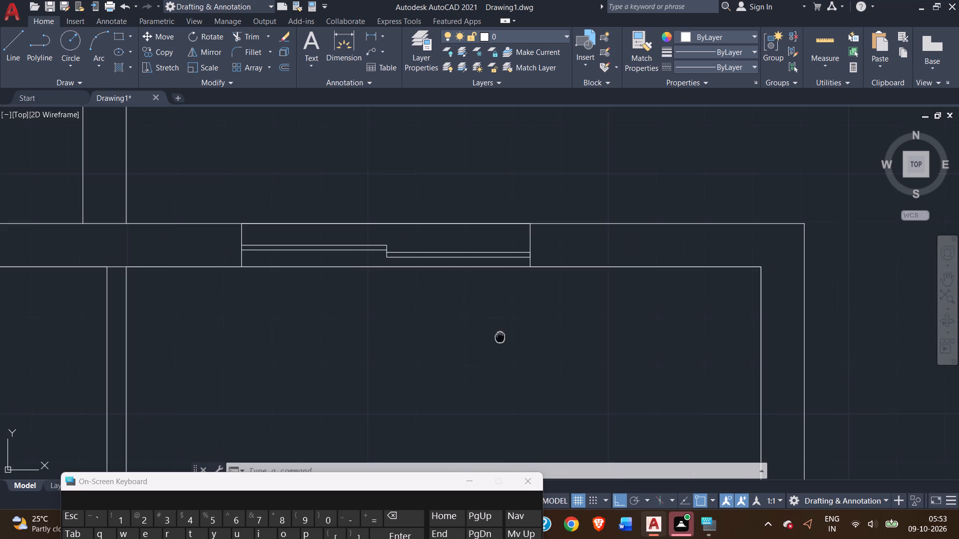
middle_drag(499, 336, 354, 283)
scroll(246, 199, up, 3)
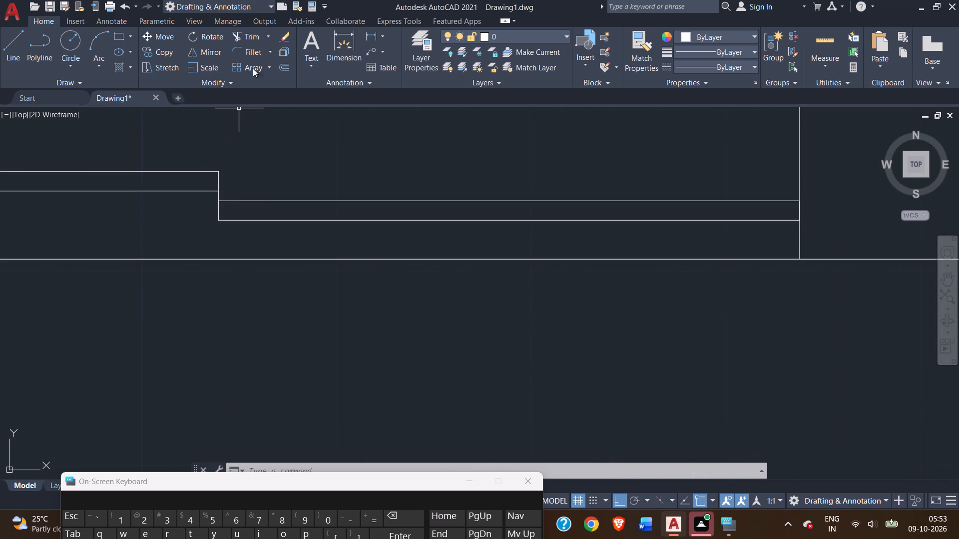
click(258, 38)
scroll(222, 170, up, 3)
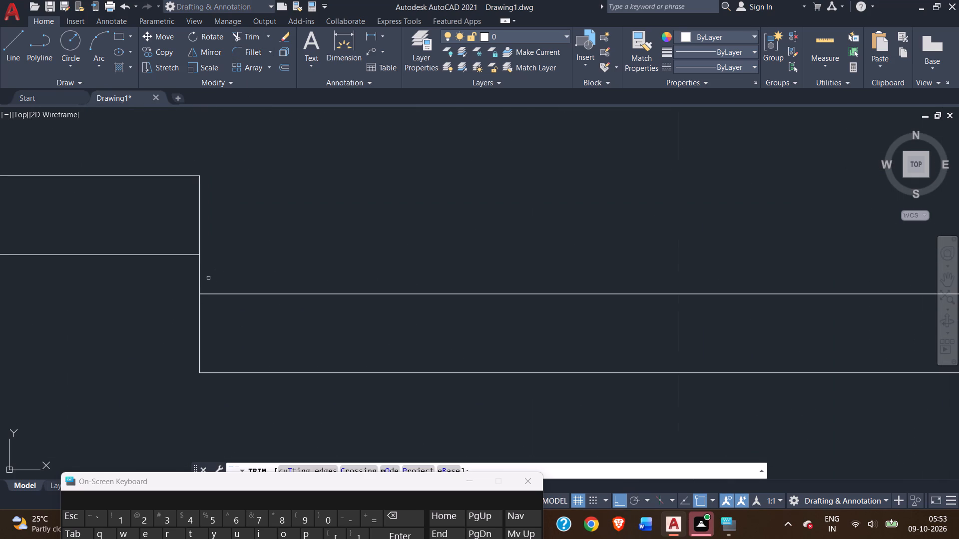
click(200, 271)
scroll(309, 261, down, 4)
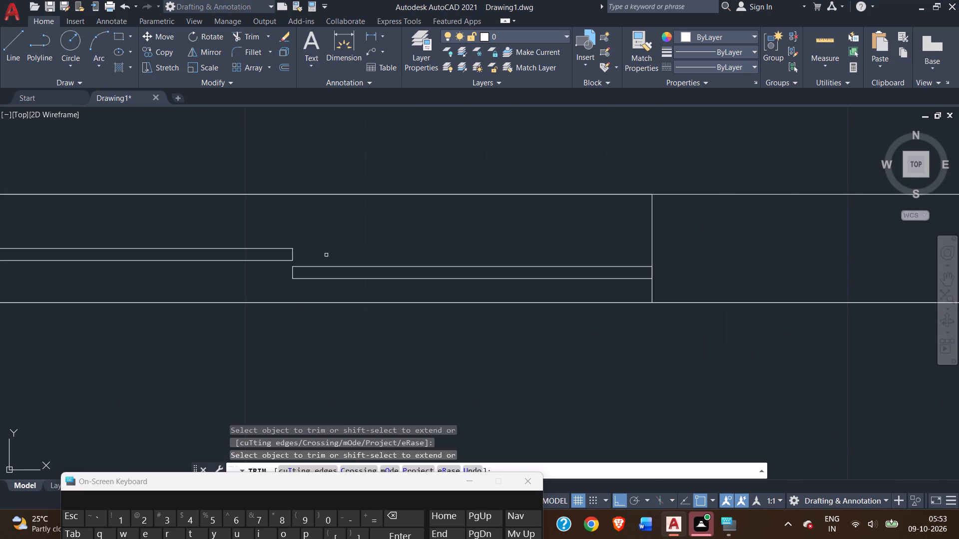
Draw a line from the room's top-right inner corner down the right wall's inner face, then across the wall thickness as the window's upper jamb.
scroll(334, 255, down, 3)
middle_drag(381, 344, 351, 290)
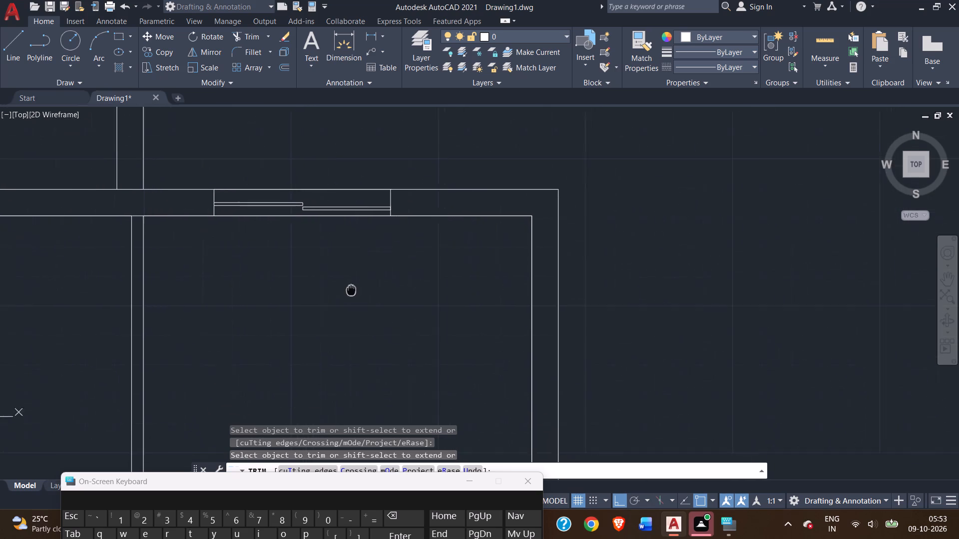
middle_drag(351, 290, 294, 262)
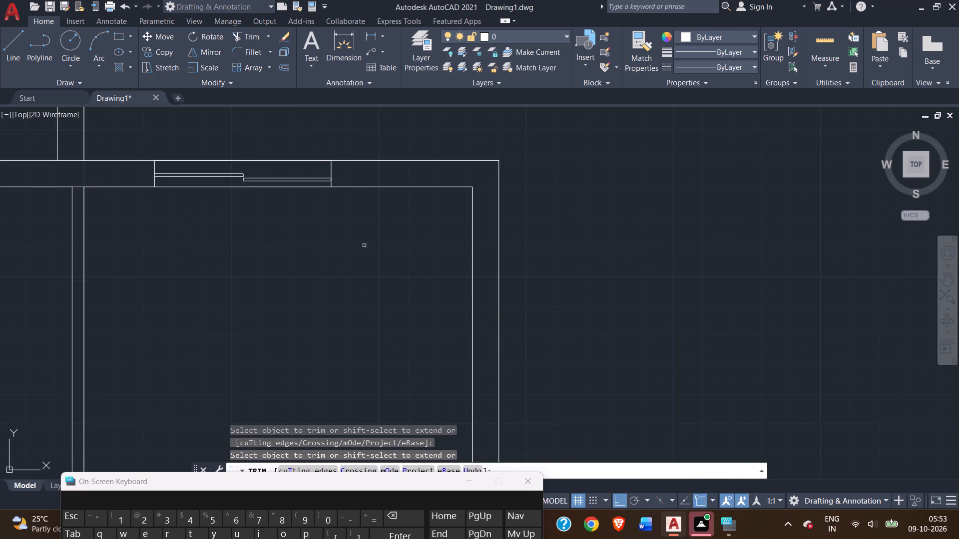
click(17, 54)
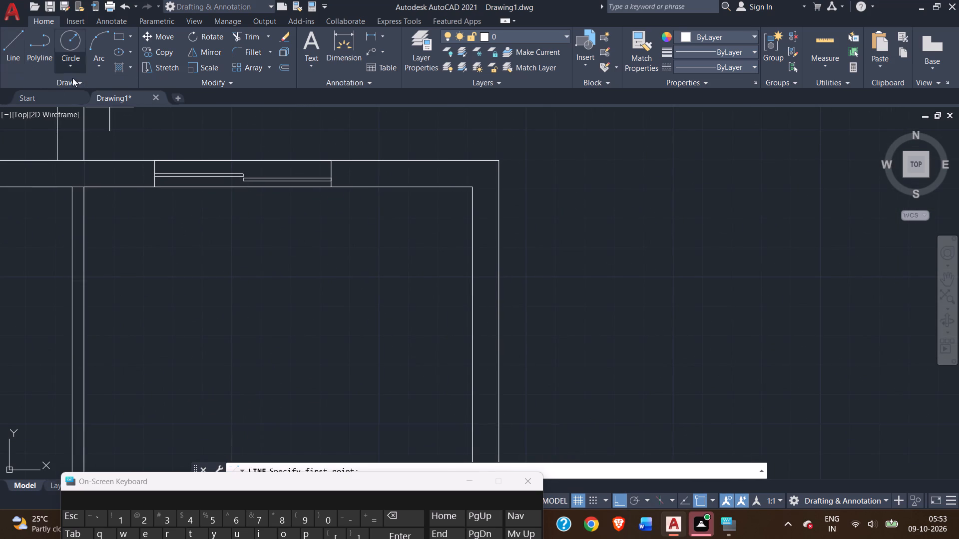
middle_drag(463, 234, 420, 208)
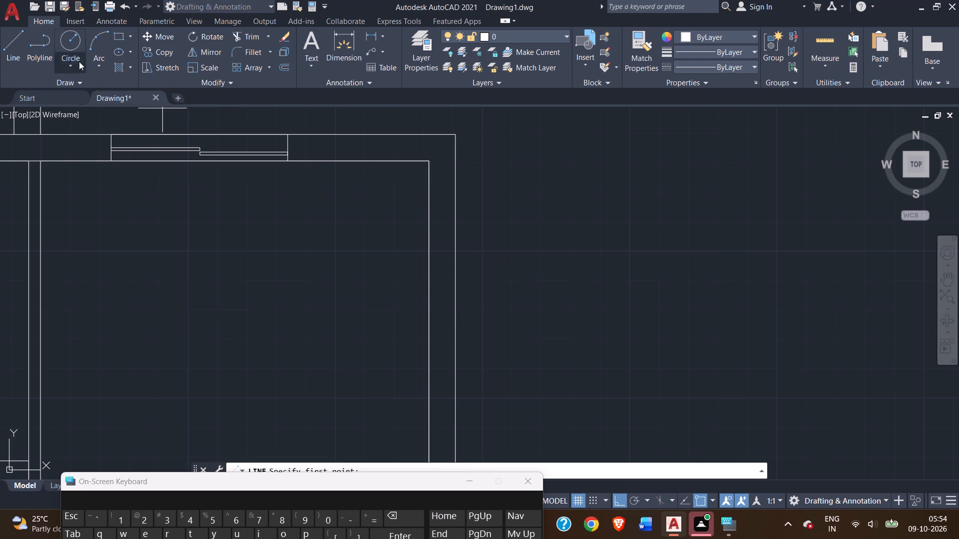
click(428, 161)
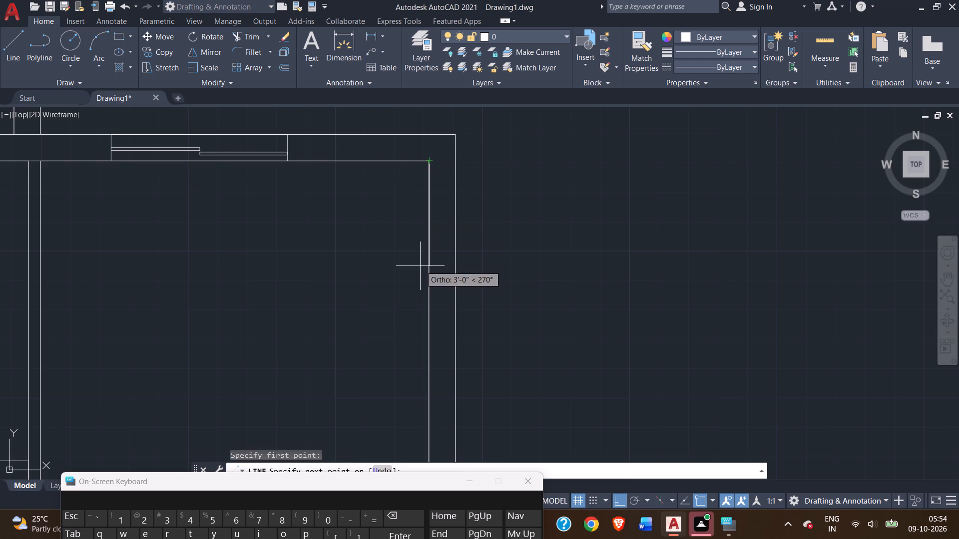
scroll(420, 271, down, 2)
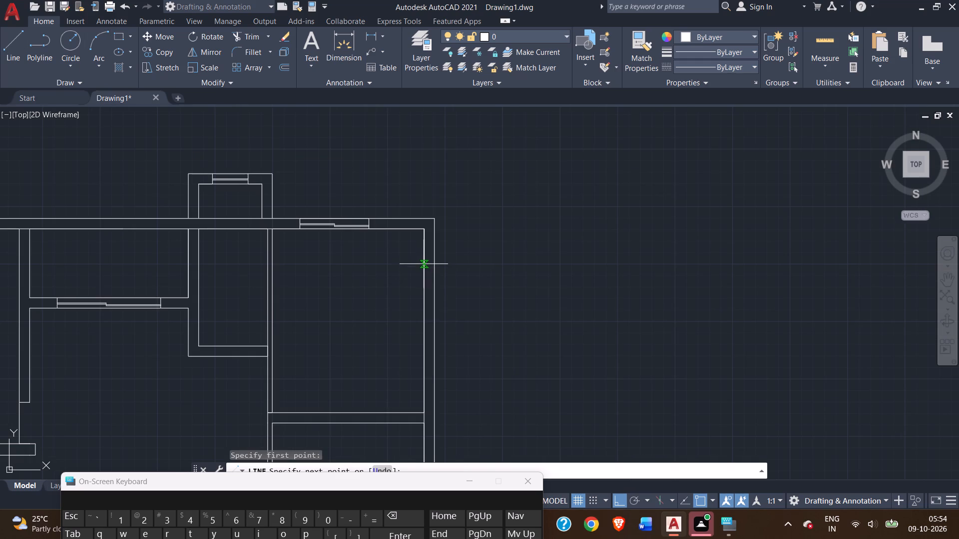
scroll(427, 284, up, 2)
scroll(399, 327, down, 1)
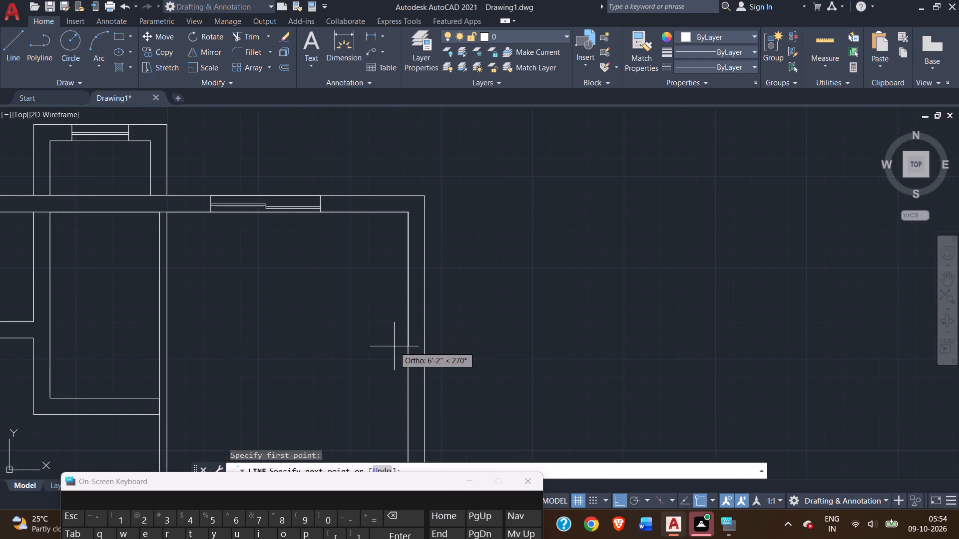
middle_drag(394, 346, 402, 242)
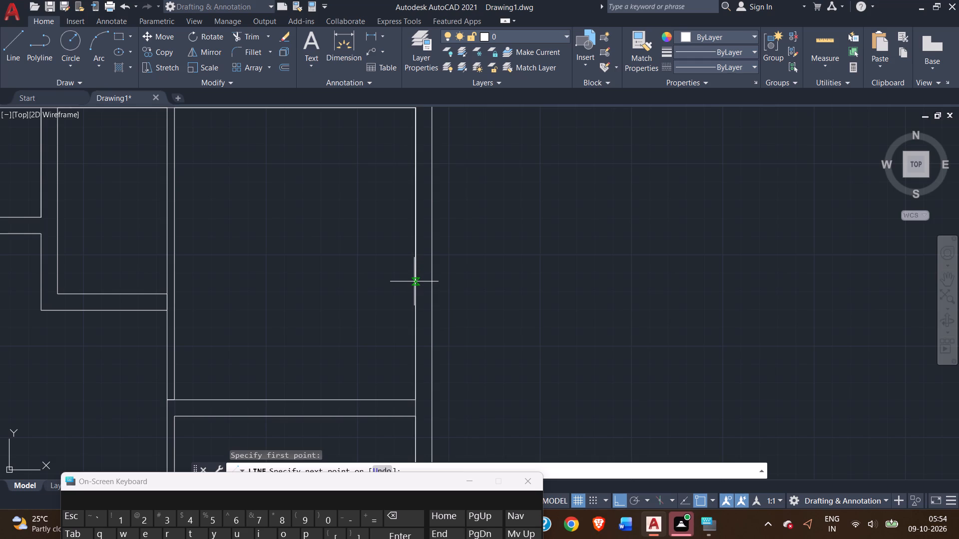
click(415, 279)
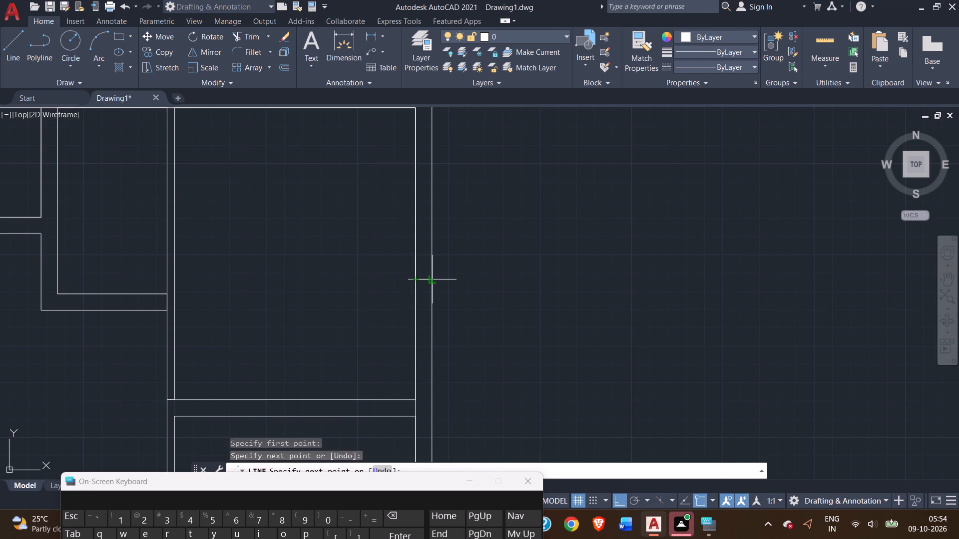
click(435, 278)
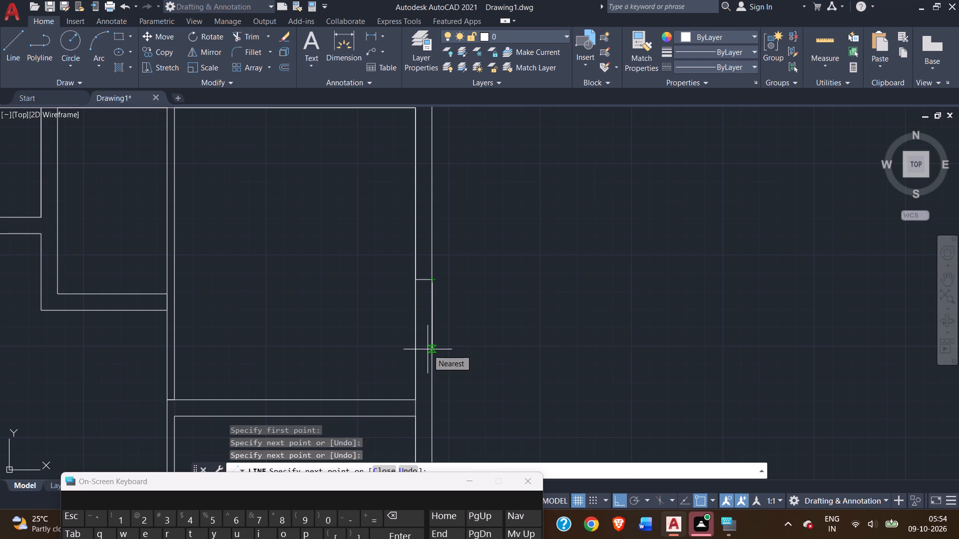
Continue the line 3' down the right wall's outer face and back across to the inner face, closing the window opening.
text(3')
key(Return)
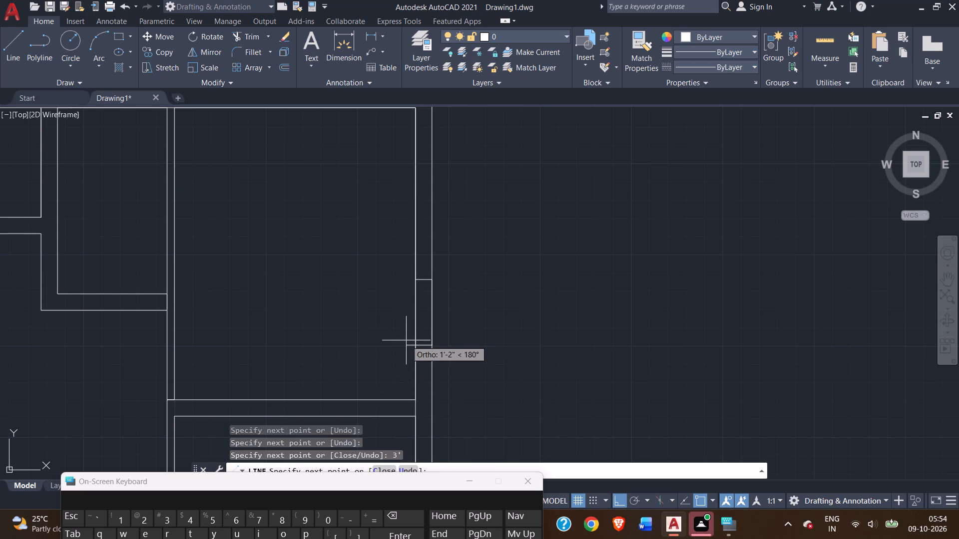
scroll(412, 347, up, 3)
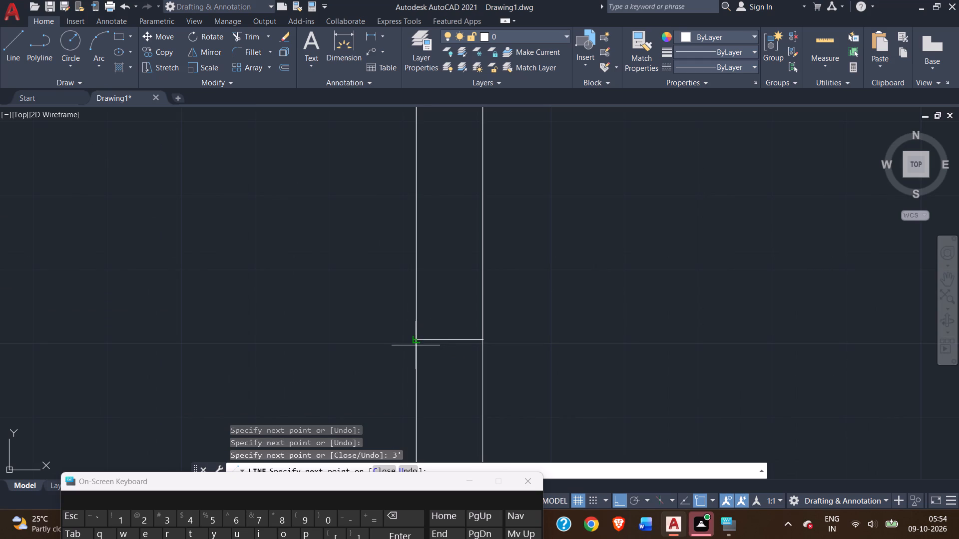
scroll(416, 345, up, 1)
click(415, 337)
right_click(400, 330)
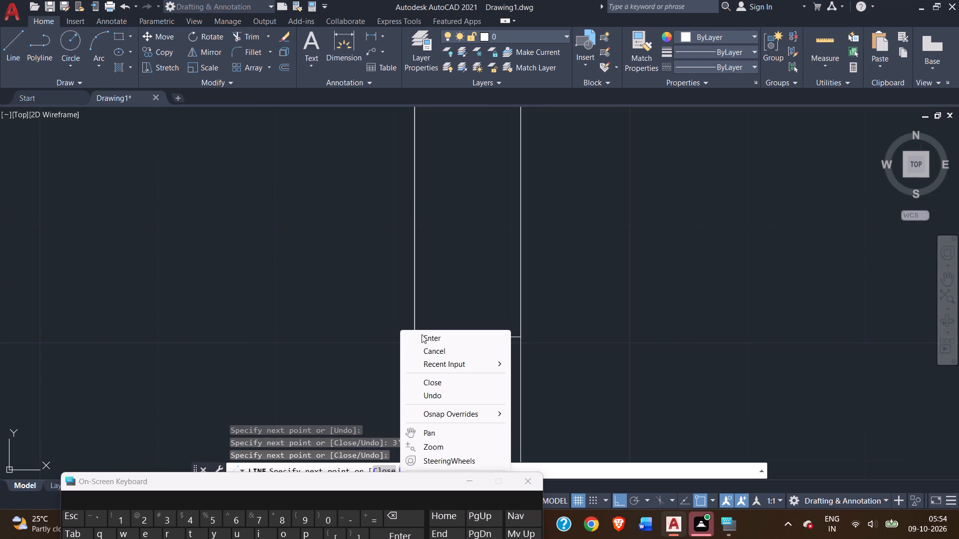
click(423, 335)
Draw a line between the midpoints of the right-wall window's upper and lower jambs.
scroll(399, 342, down, 4)
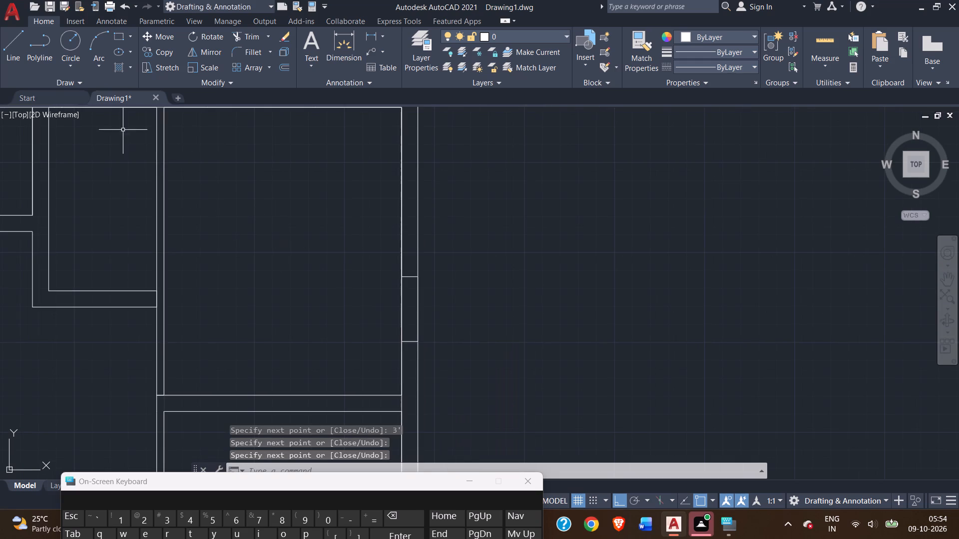
click(5, 56)
scroll(411, 282, up, 2)
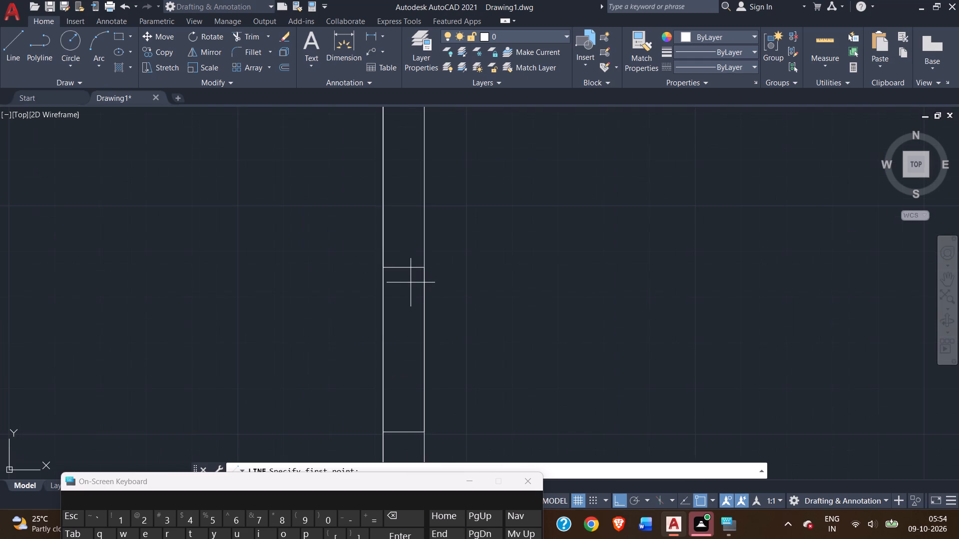
click(406, 269)
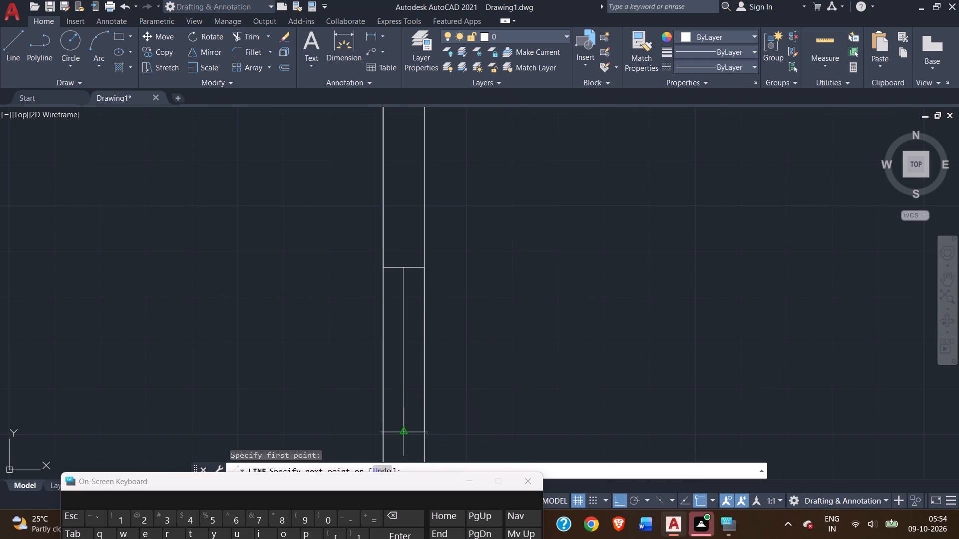
click(405, 430)
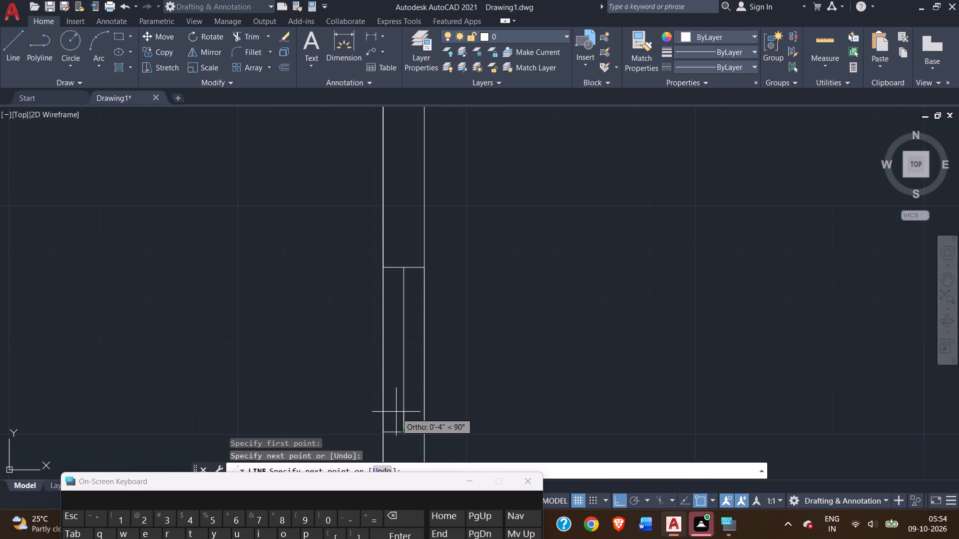
right_click(395, 407)
click(432, 269)
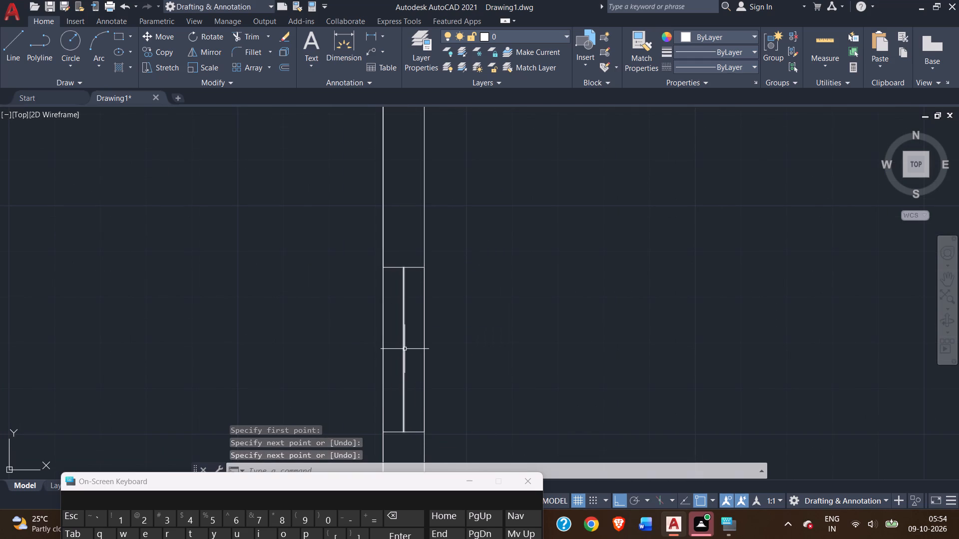
Offset the right-wall window's centre line by 1" toward the room side.
click(405, 346)
text(off)
key(Return)
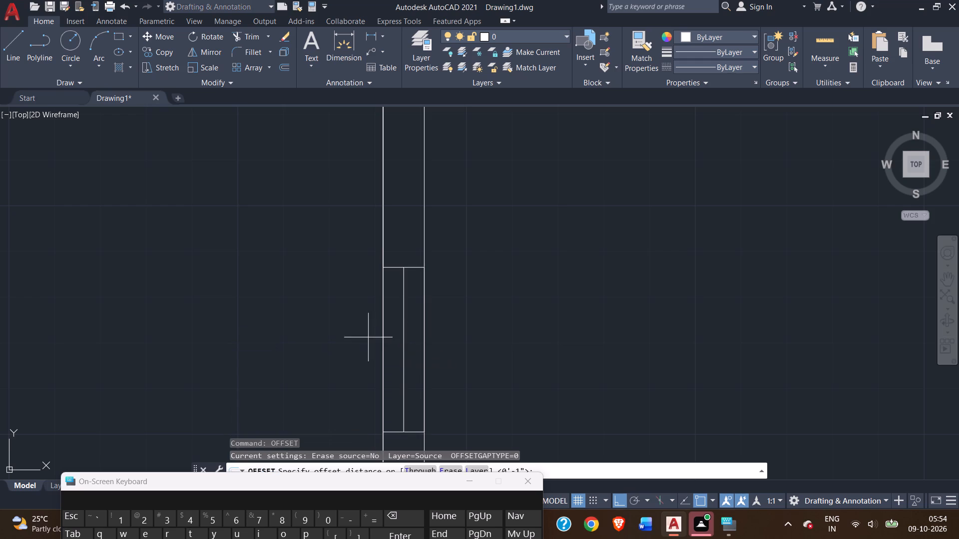
scroll(402, 337, up, 3)
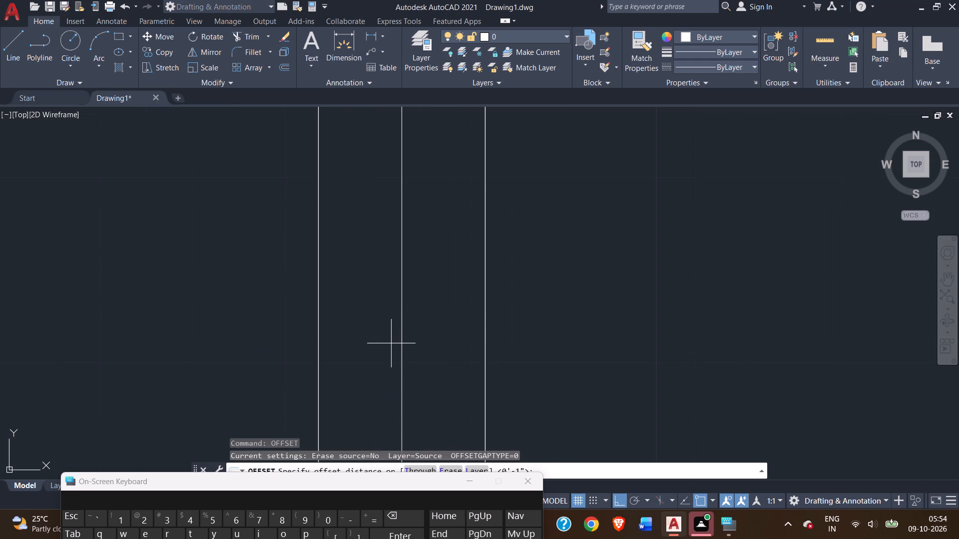
key(1)
key(shift+quotedbl)
key(Return)
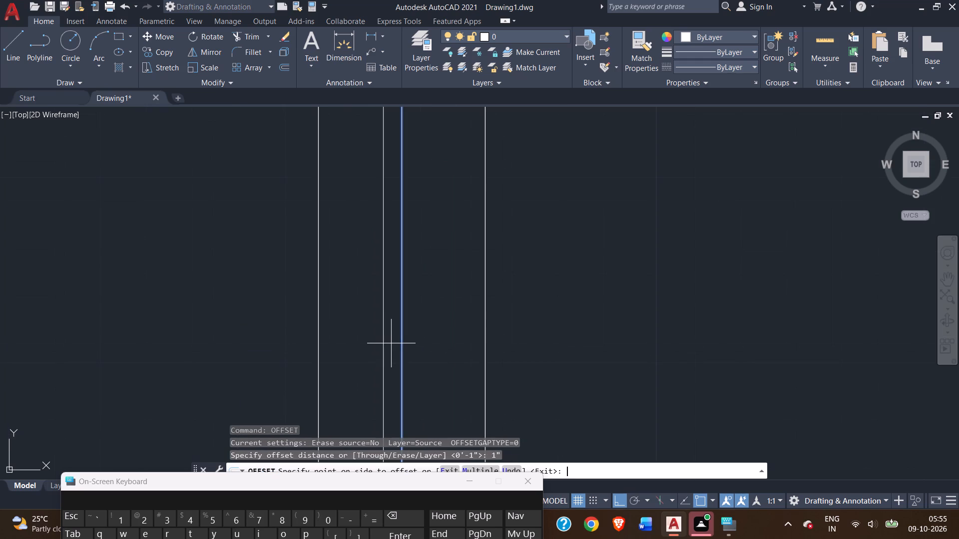
scroll(391, 343, down, 1)
click(391, 343)
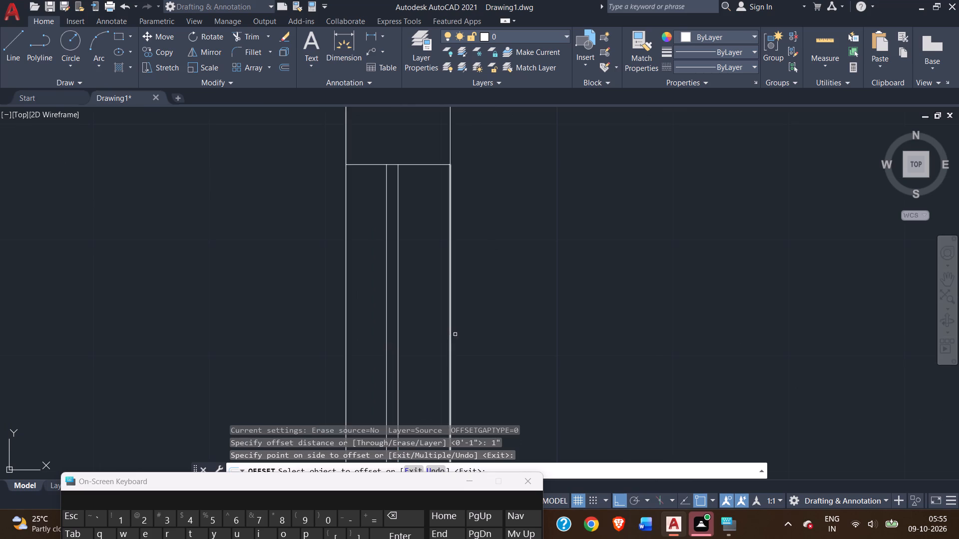
Draw a line from the next room's top-right inner corner 2' down the right wall, then across the wall thickness as a window's upper jamb.
scroll(456, 334, down, 4)
middle_drag(504, 350, 514, 247)
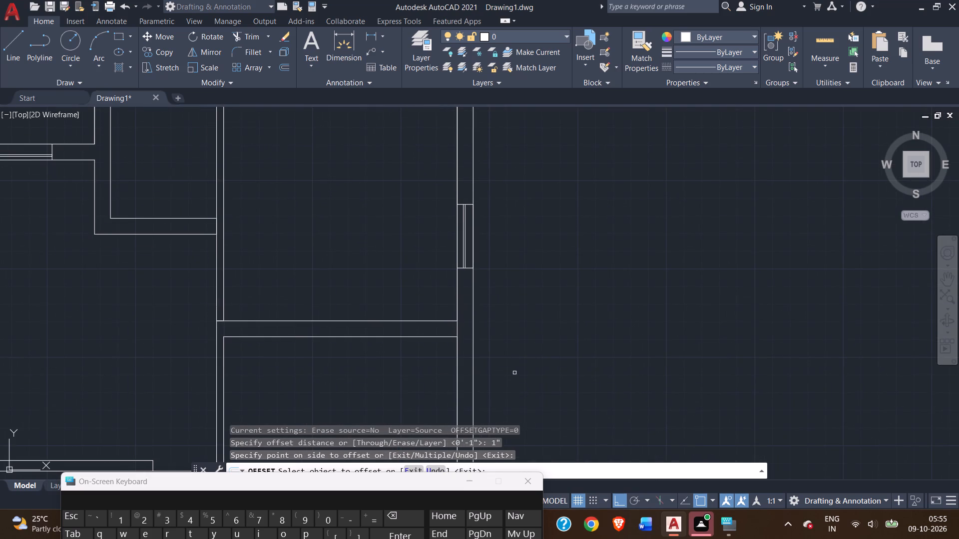
middle_drag(522, 320, 546, 248)
click(14, 39)
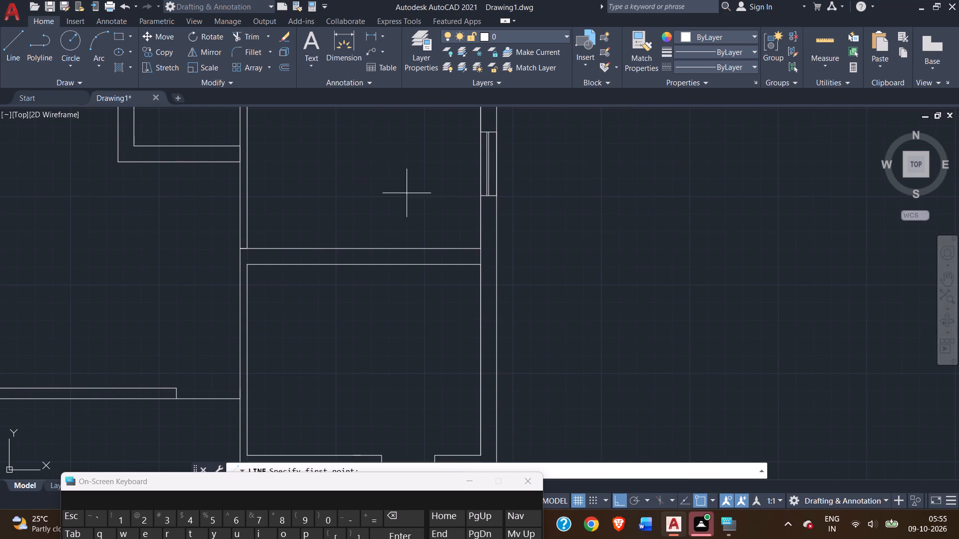
scroll(475, 274, up, 3)
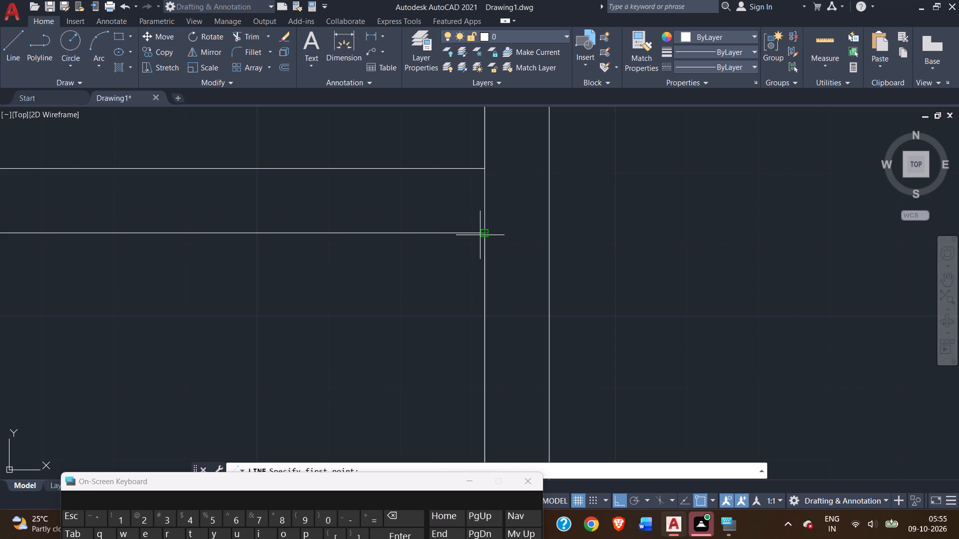
click(482, 234)
middle_drag(482, 296, 479, 244)
text(2')
key(Return)
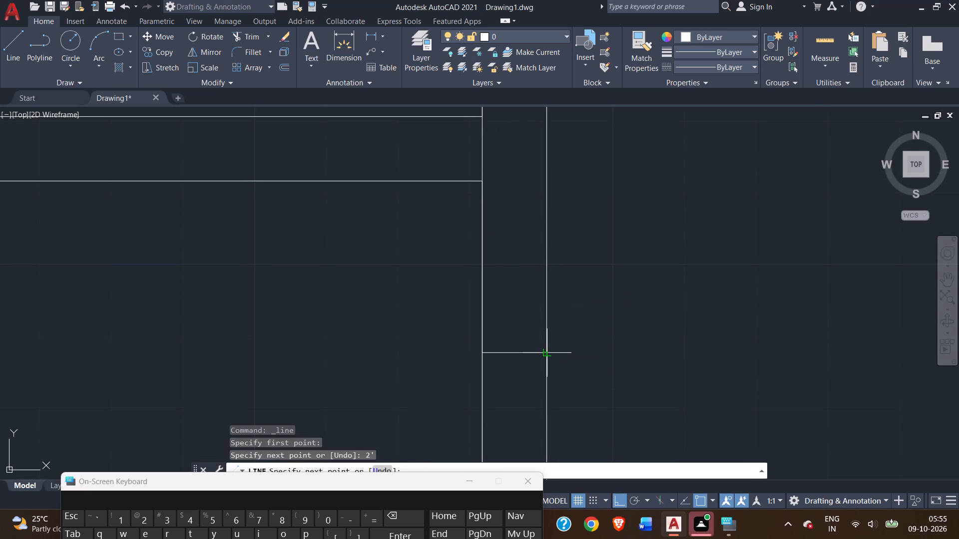
click(549, 354)
Continue the line 4' down the right wall's outer face and back across to the inner face, closing the window opening.
middle_drag(560, 356, 550, 207)
scroll(544, 334, down, 2)
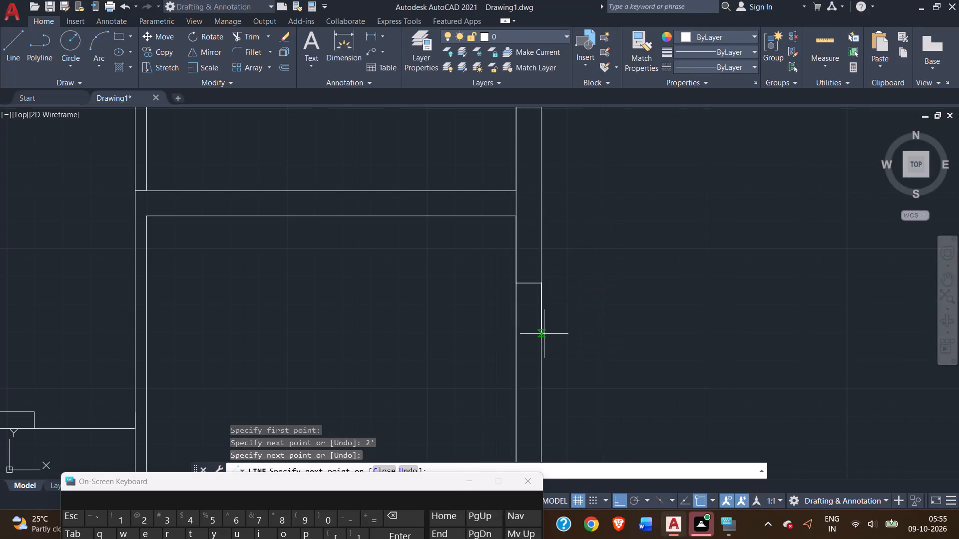
middle_drag(555, 374, 555, 292)
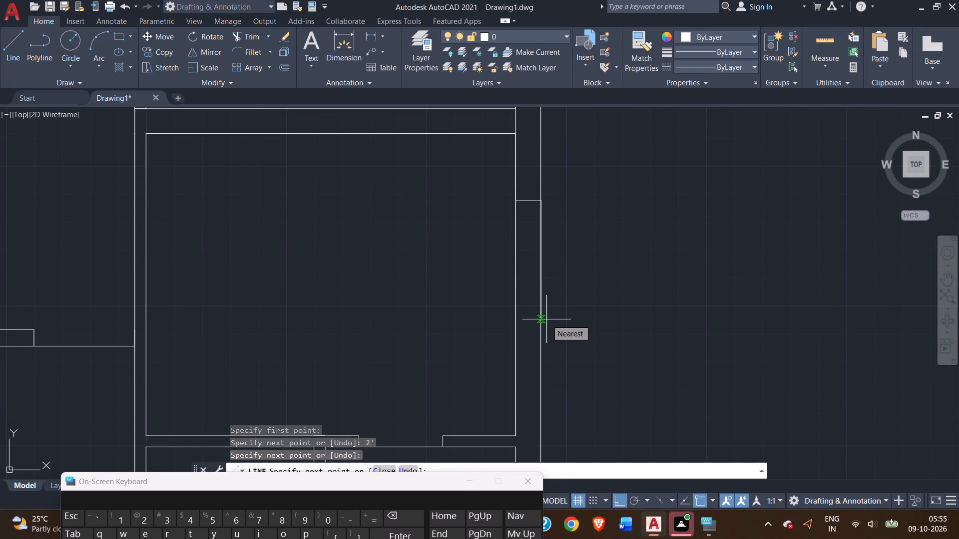
text(4')
key(Return)
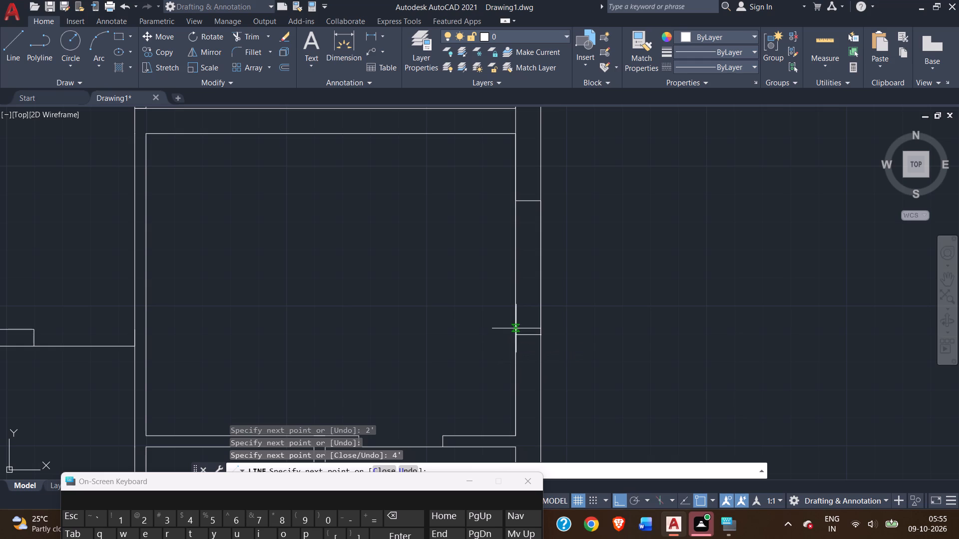
click(516, 335)
right_click(507, 327)
click(530, 332)
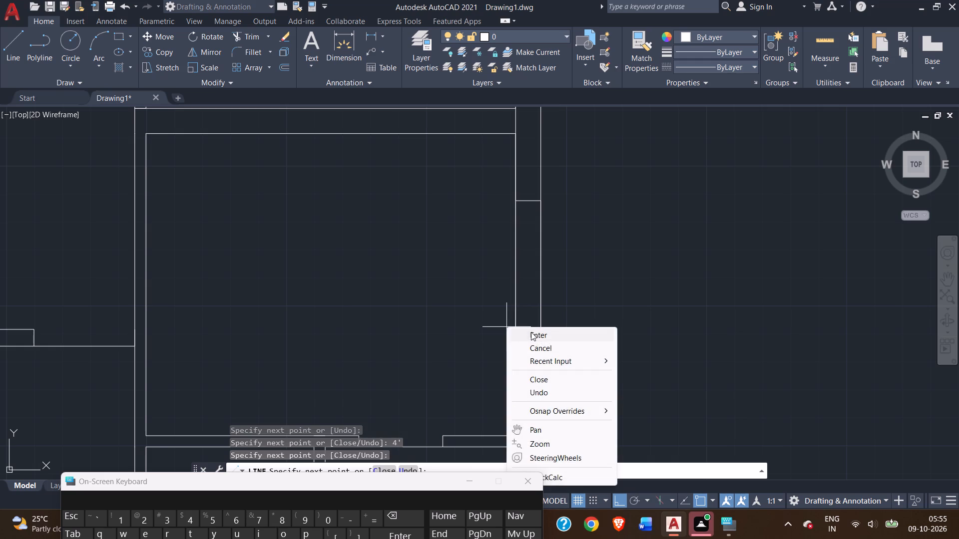
Delete the 2' construction line on the wall's inner face between the room corner and the window's upper jamb.
click(515, 160)
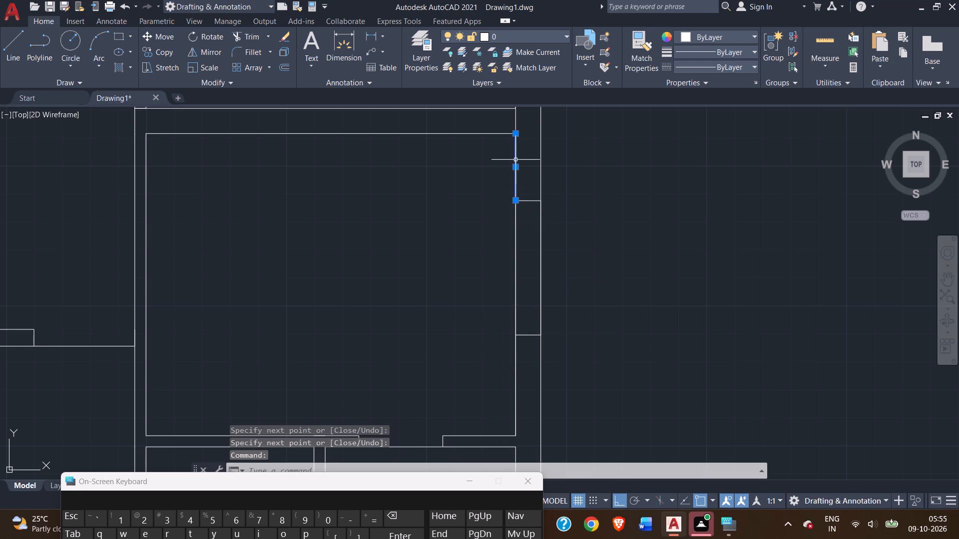
key(Delete)
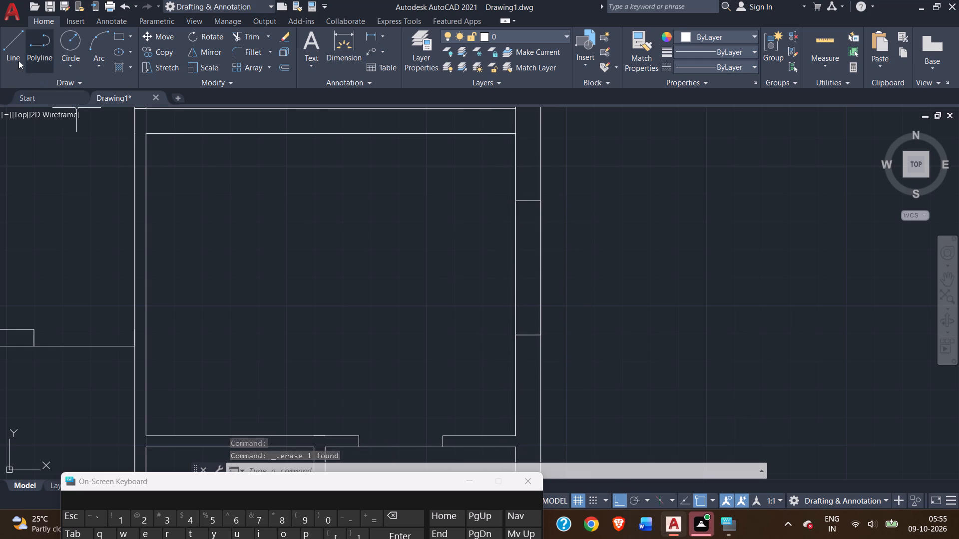
Draw a line between the midpoints of the 4' window's upper and lower jambs.
click(7, 50)
scroll(534, 205, up, 2)
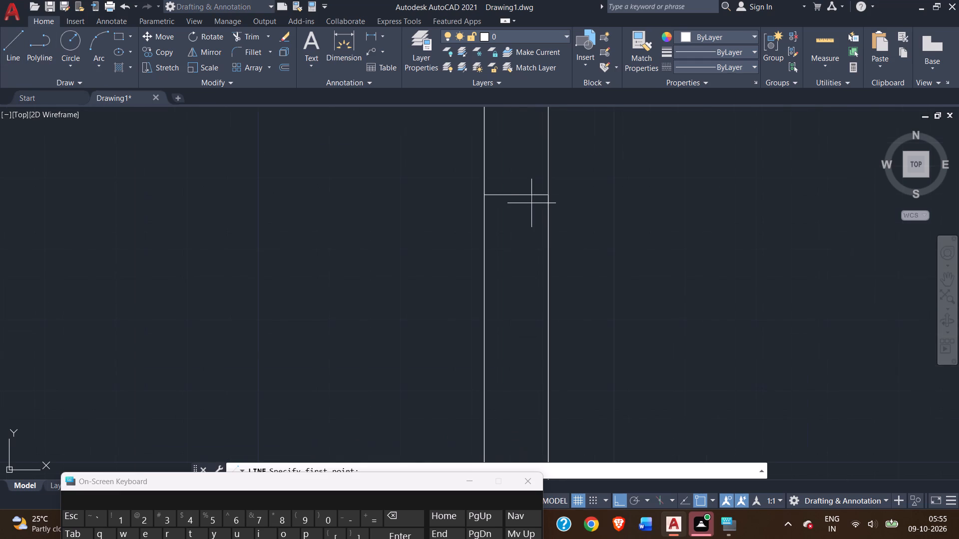
click(518, 196)
scroll(523, 336, down, 3)
middle_drag(523, 336, 517, 239)
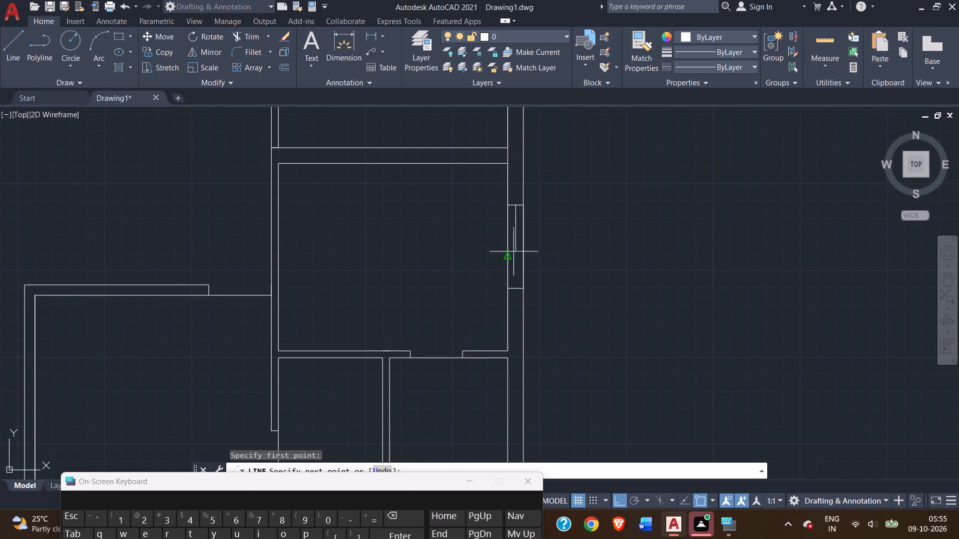
scroll(513, 281, up, 4)
click(518, 320)
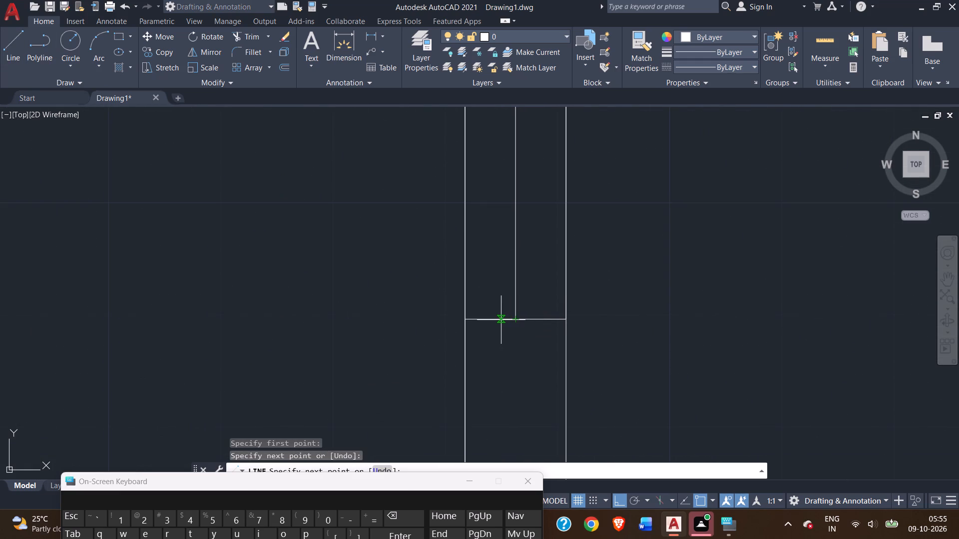
right_click(507, 311)
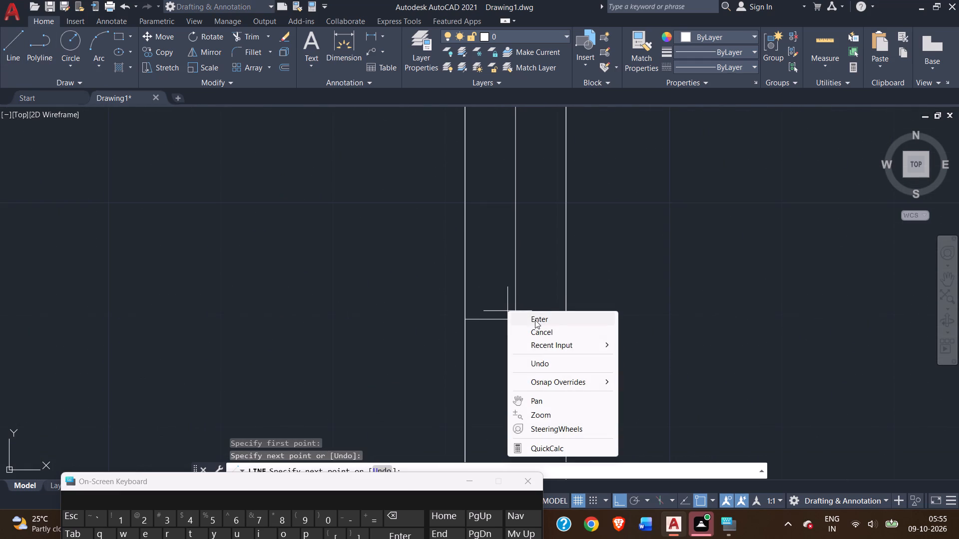
click(535, 320)
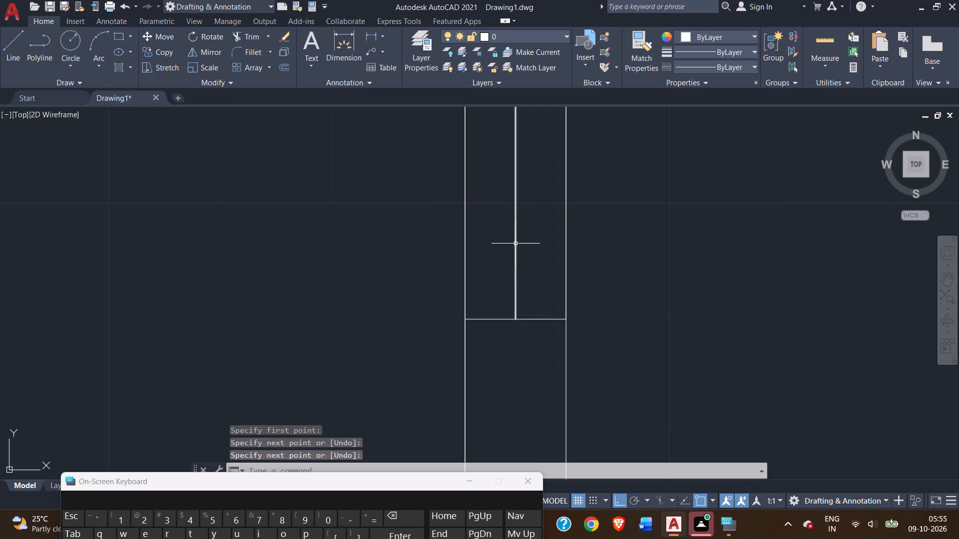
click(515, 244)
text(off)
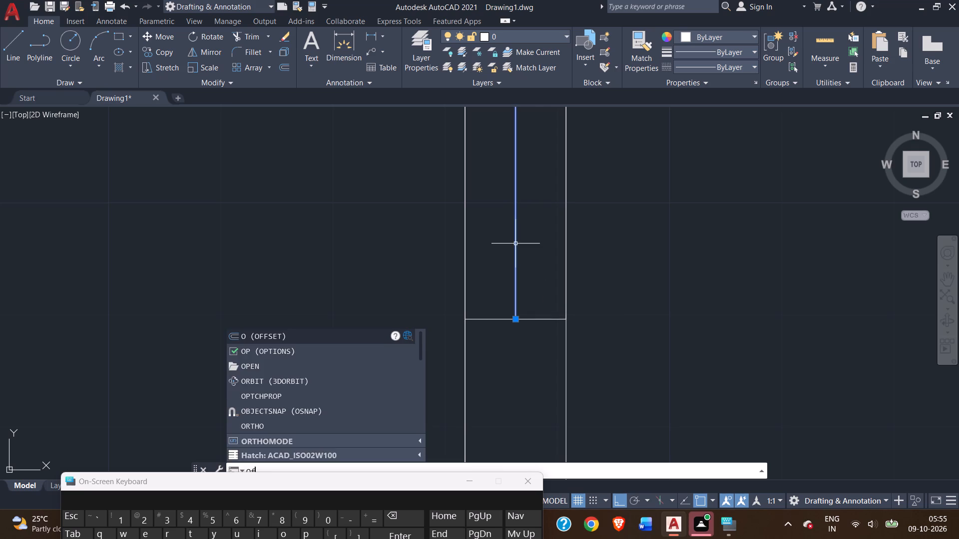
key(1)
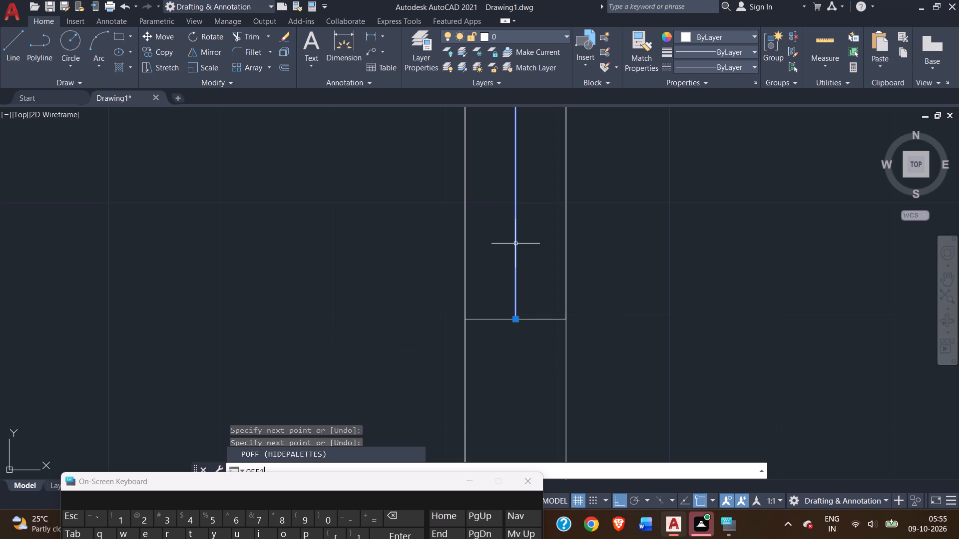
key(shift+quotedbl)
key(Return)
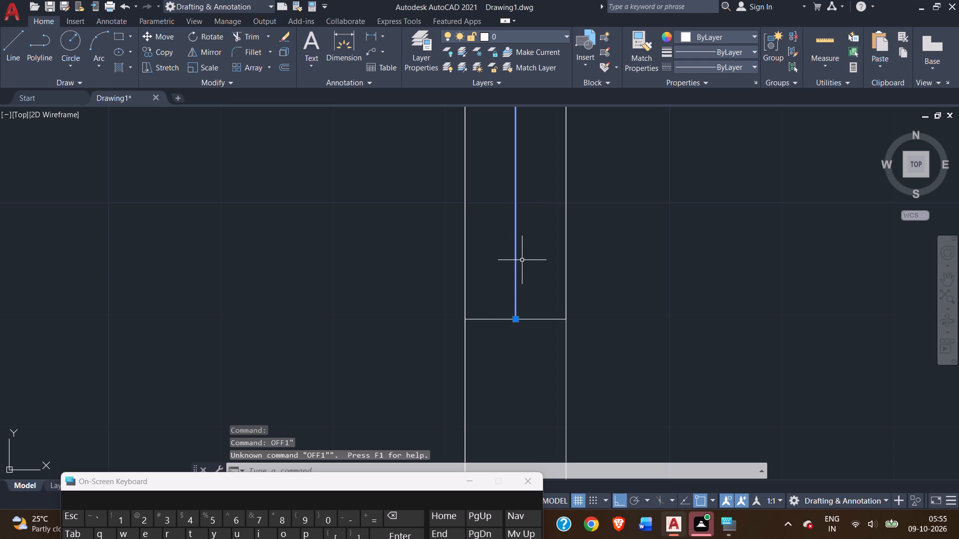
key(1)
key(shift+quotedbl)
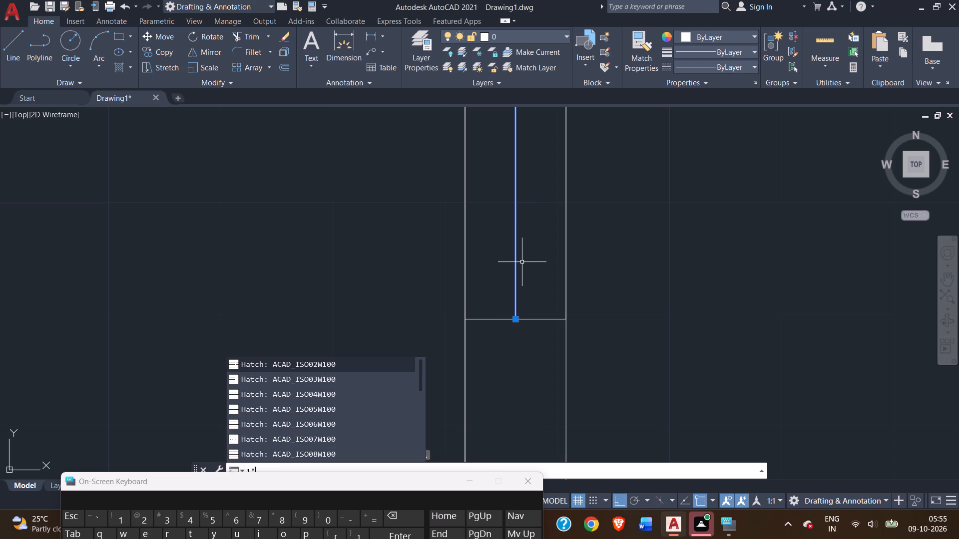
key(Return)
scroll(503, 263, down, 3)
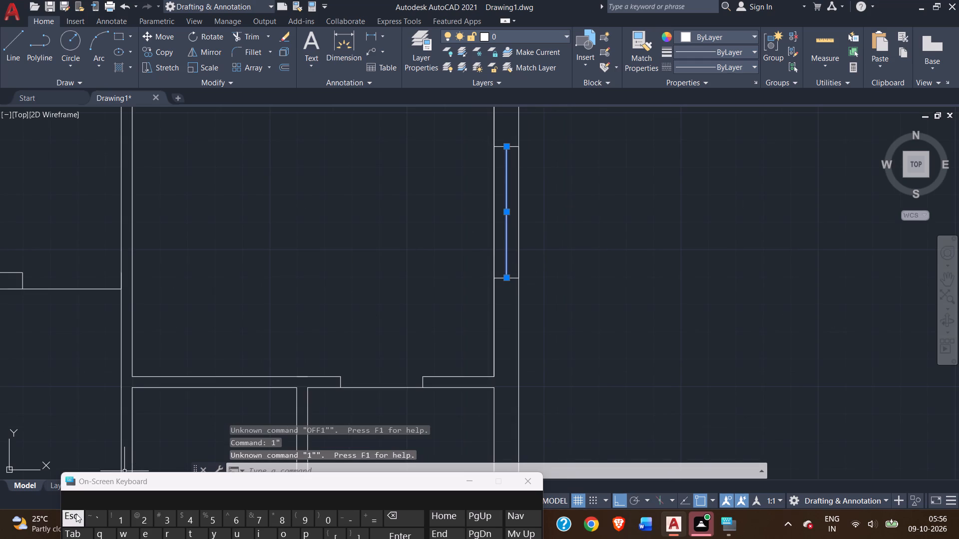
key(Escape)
Offset the 4' window's centre line by 1" toward the exterior side to form the second glazing line.
click(505, 204)
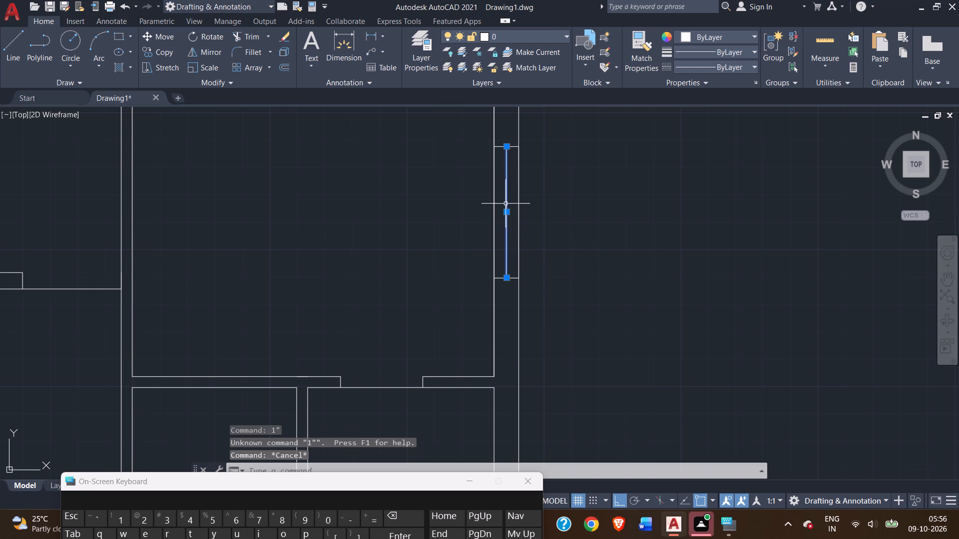
text(off)
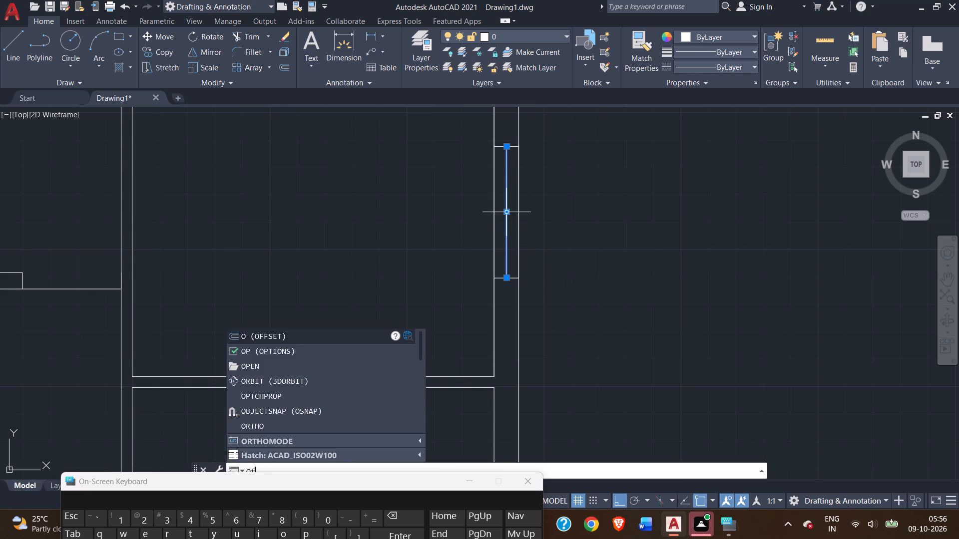
key(Return)
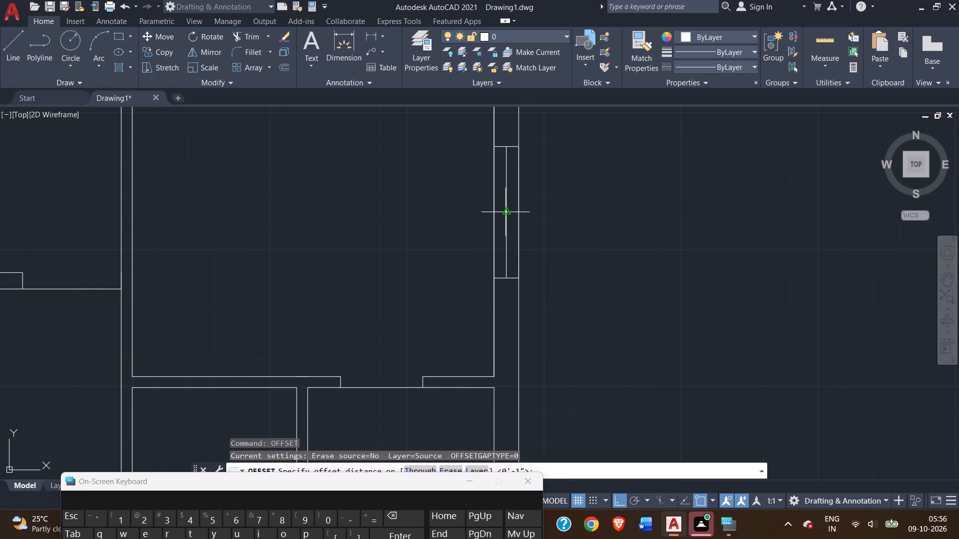
scroll(505, 212, up, 2)
click(503, 215)
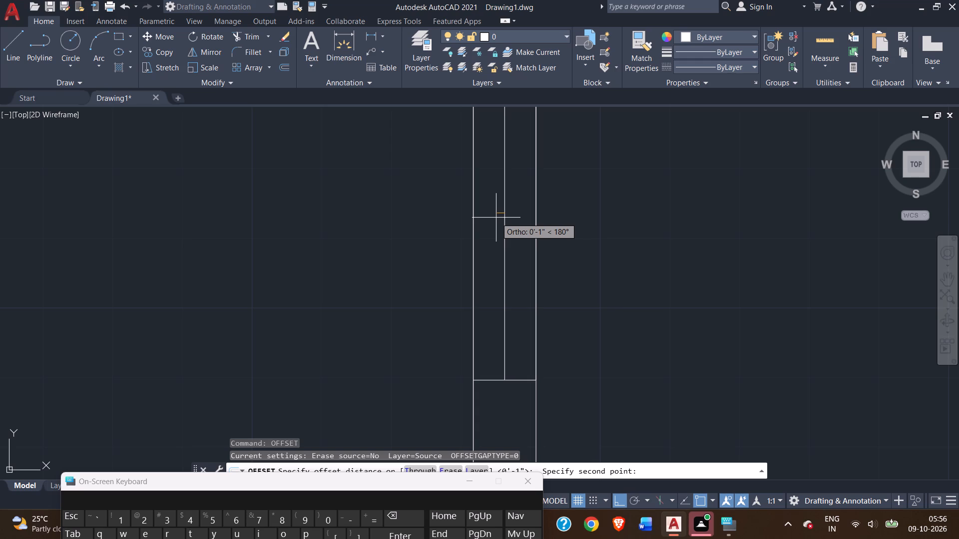
key(1)
key(shift+quotedbl)
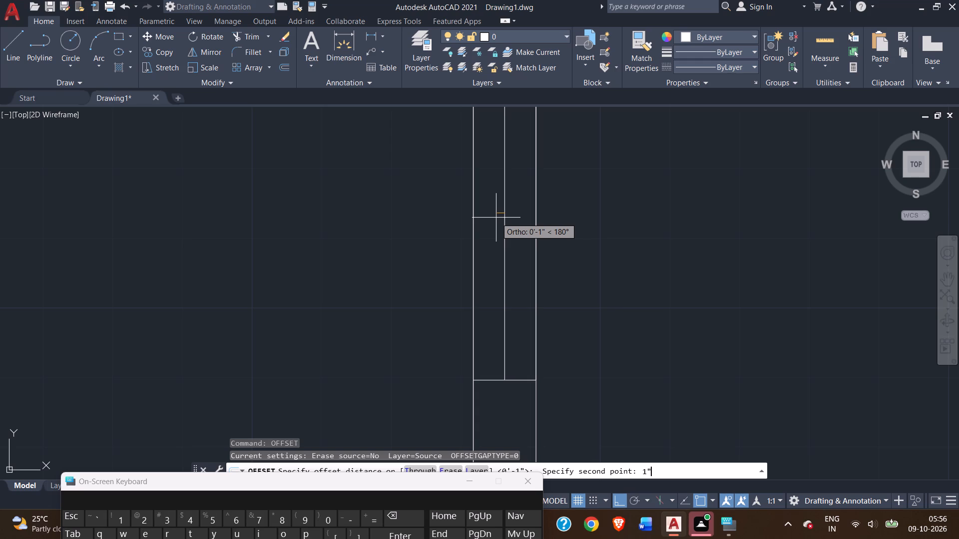
key(Return)
click(496, 218)
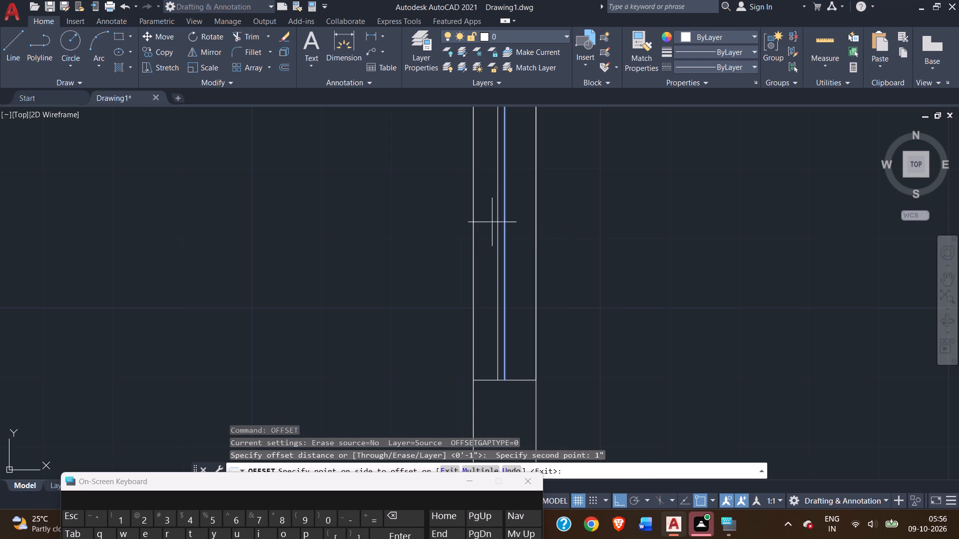
scroll(496, 260, down, 3)
click(550, 254)
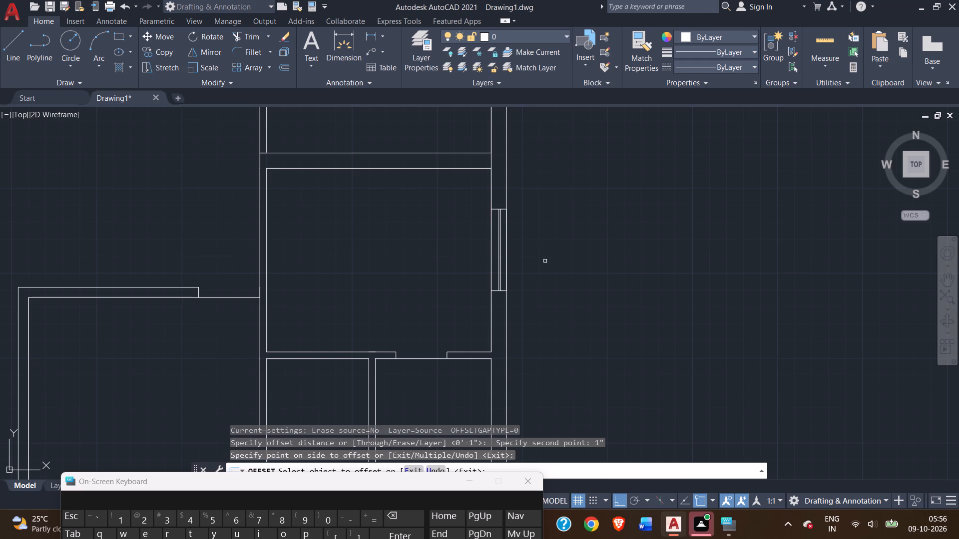
From the bottom-right room's top-right inner corner, draw a line 2' down the right wall and across its thickness as a window's upper jamb.
middle_drag(430, 330, 445, 268)
scroll(422, 283, down, 2)
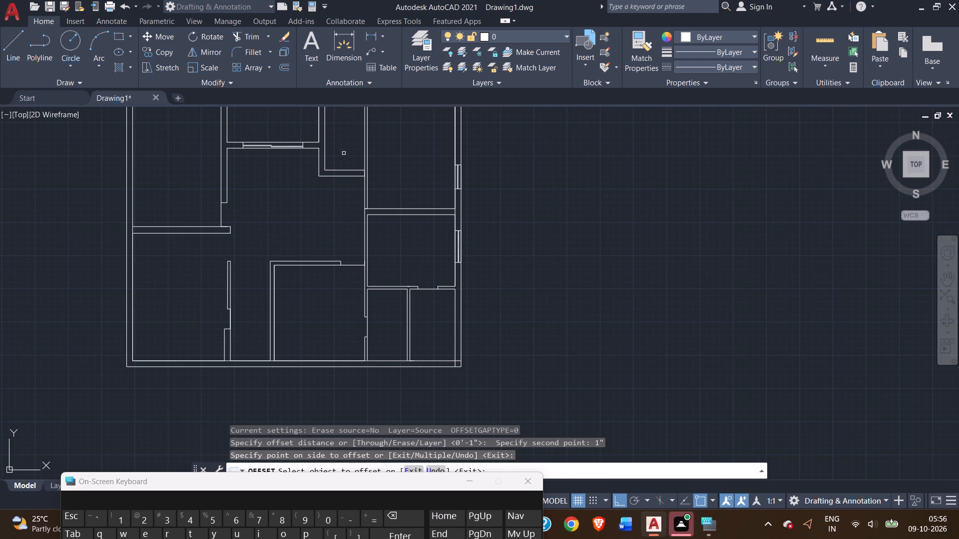
double_click(12, 43)
scroll(419, 296, up, 2)
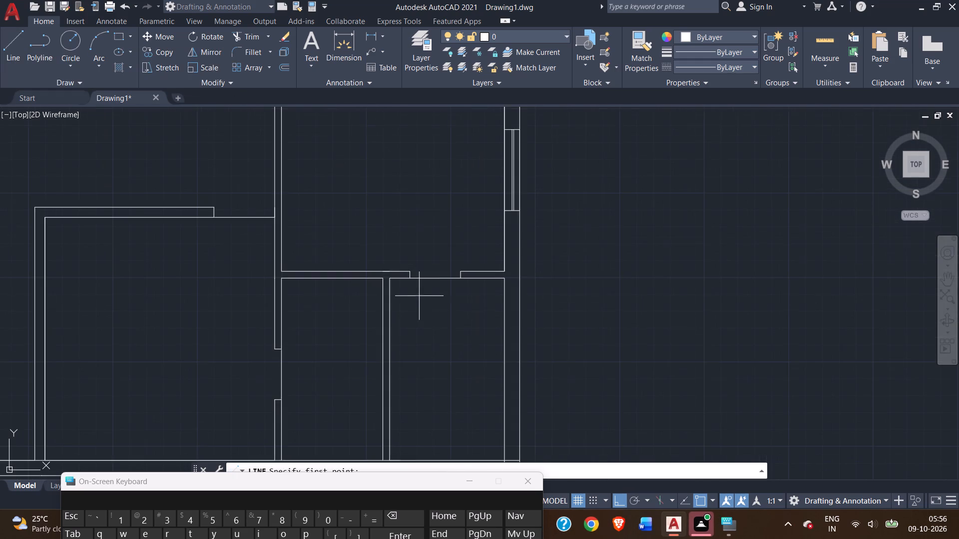
middle_drag(469, 312, 393, 234)
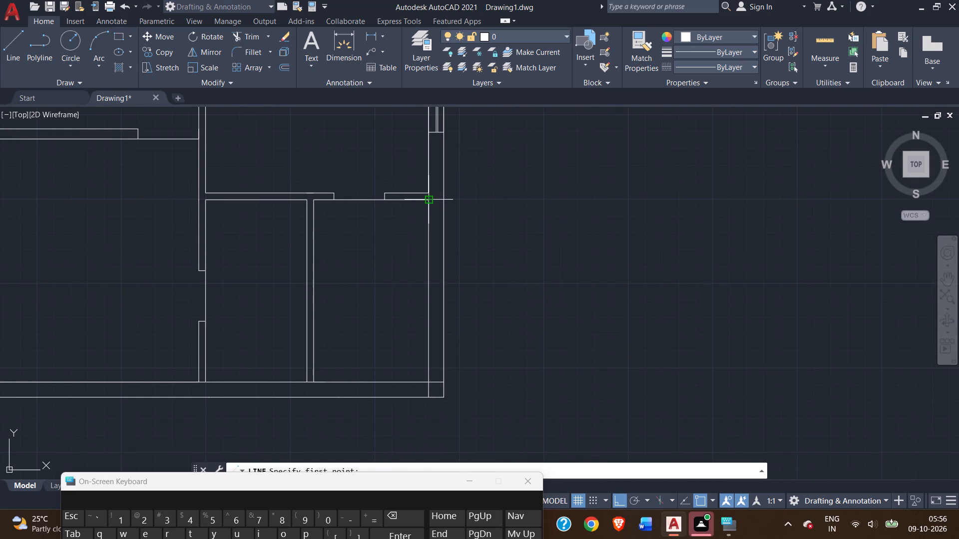
click(427, 201)
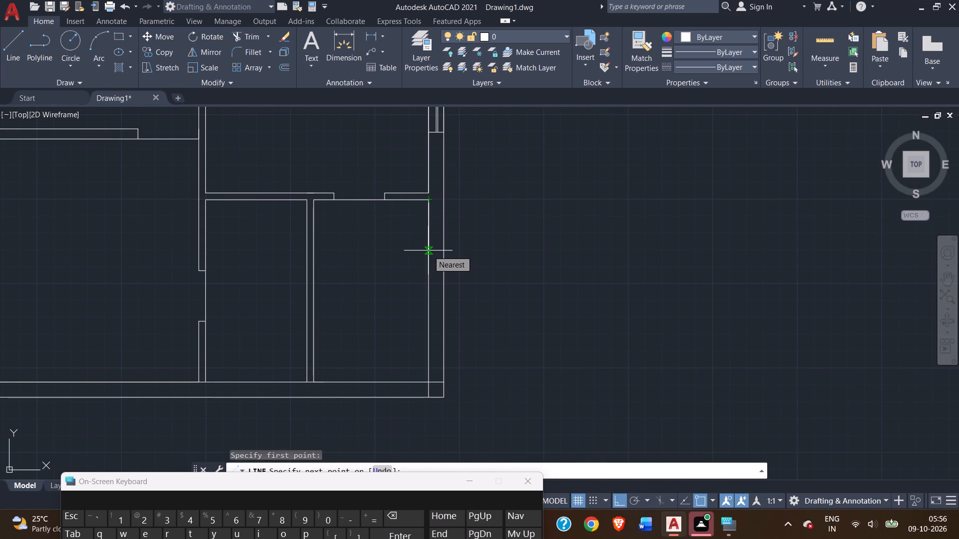
text(2')
key(Return)
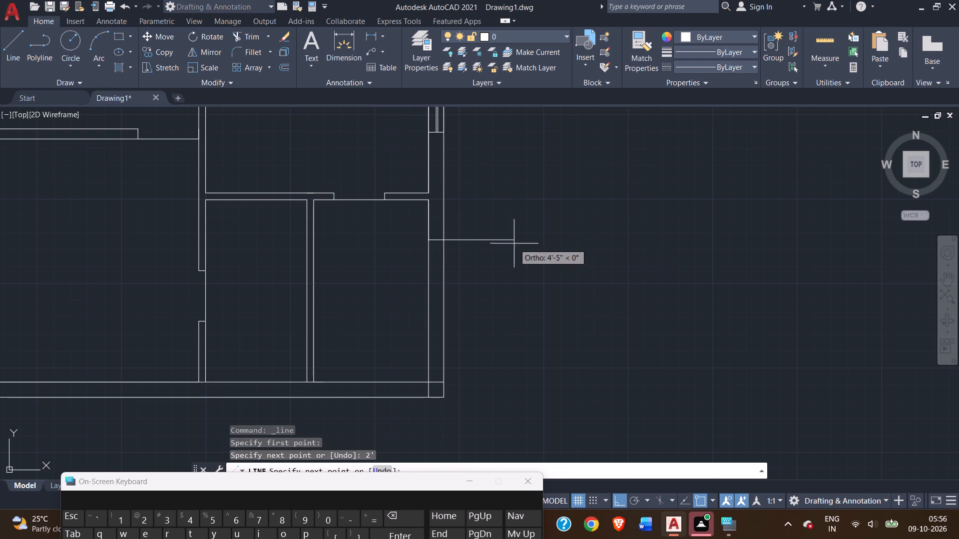
scroll(445, 241, up, 1)
click(444, 239)
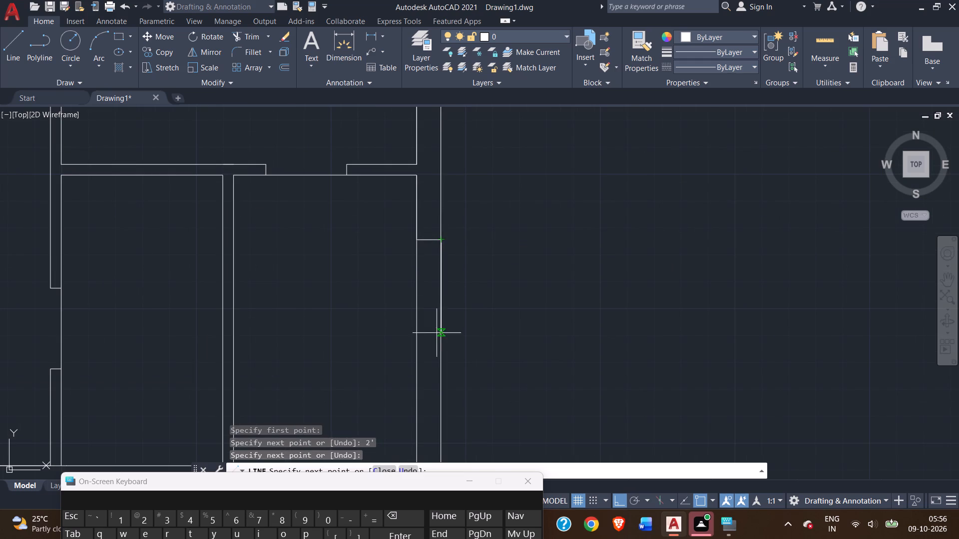
scroll(437, 361, down, 1)
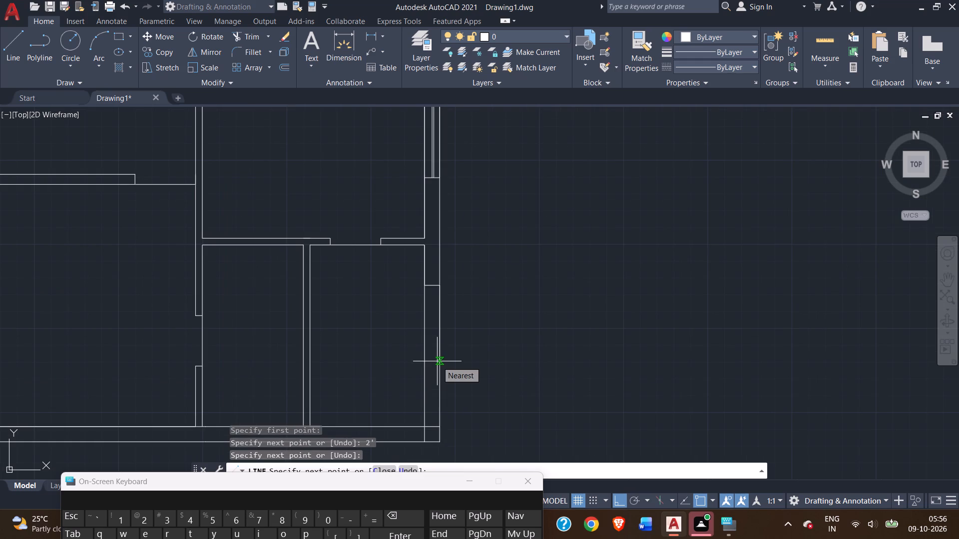
Continue the line 5' down the right wall's outer face and across its thickness as the window's lower jamb.
text(5')
key(Return)
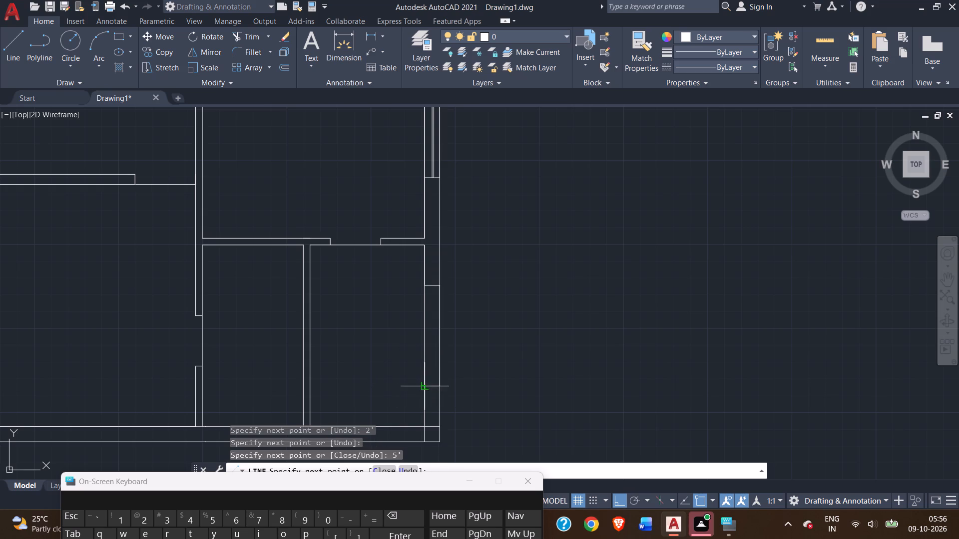
click(426, 385)
right_click(398, 369)
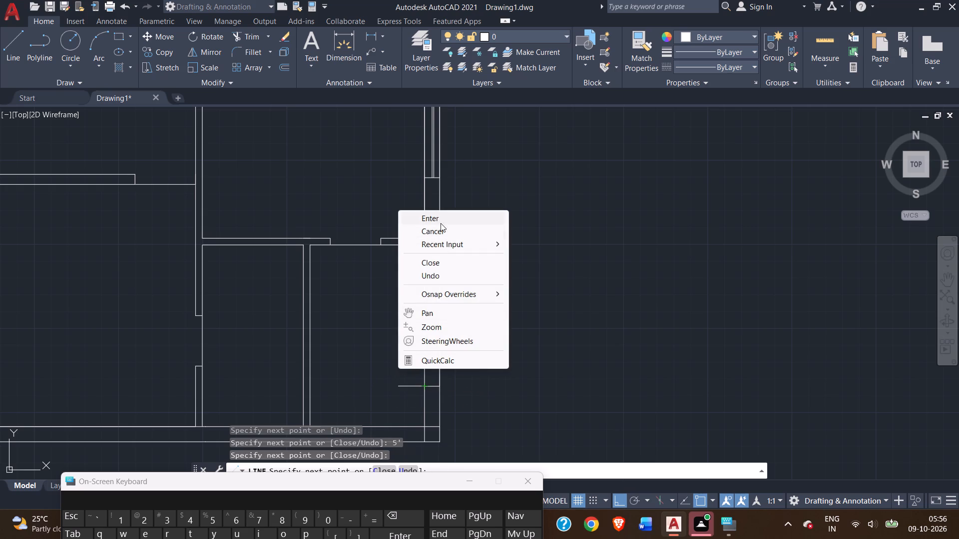
click(441, 223)
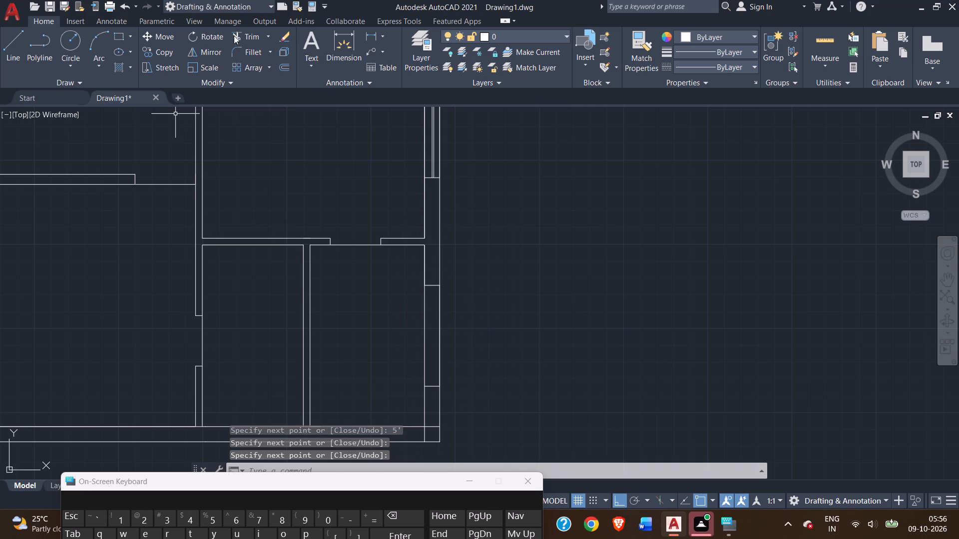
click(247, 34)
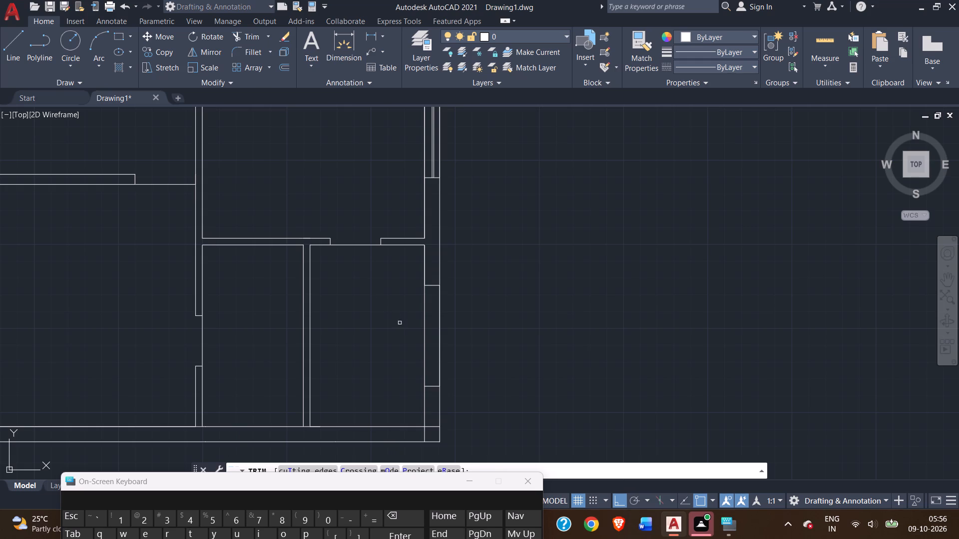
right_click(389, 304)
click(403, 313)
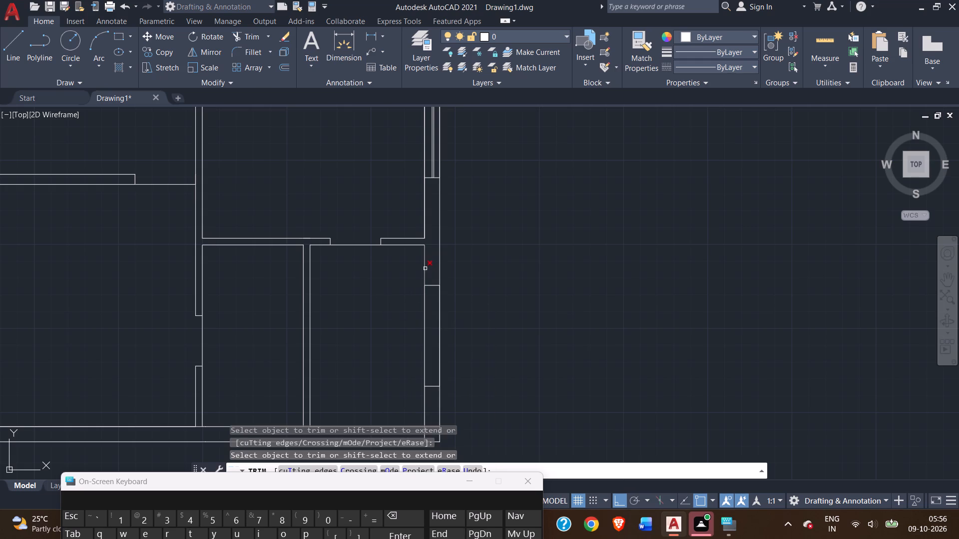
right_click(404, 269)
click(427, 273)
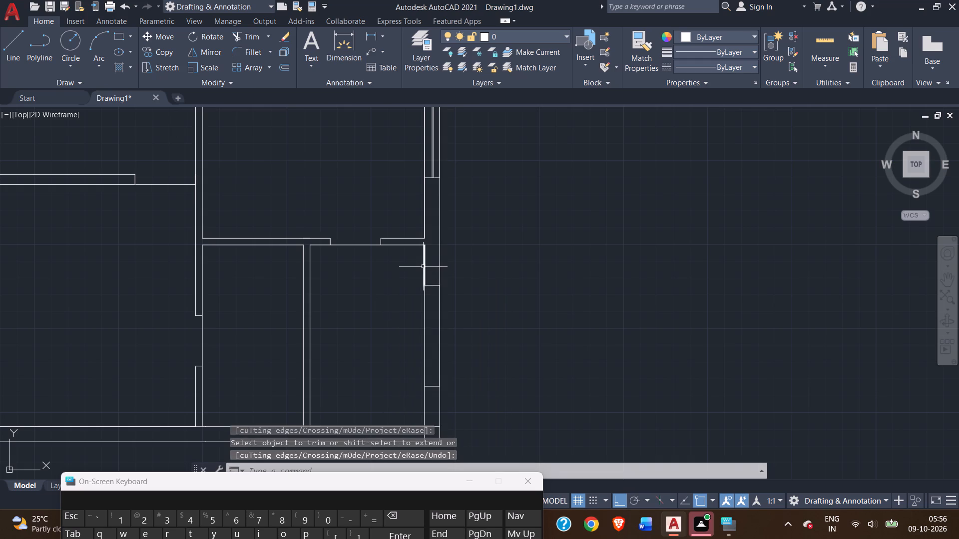
Delete the 2' construction line on the right wall's inner face and the 5' one on its outer face.
click(423, 267)
key(Delete)
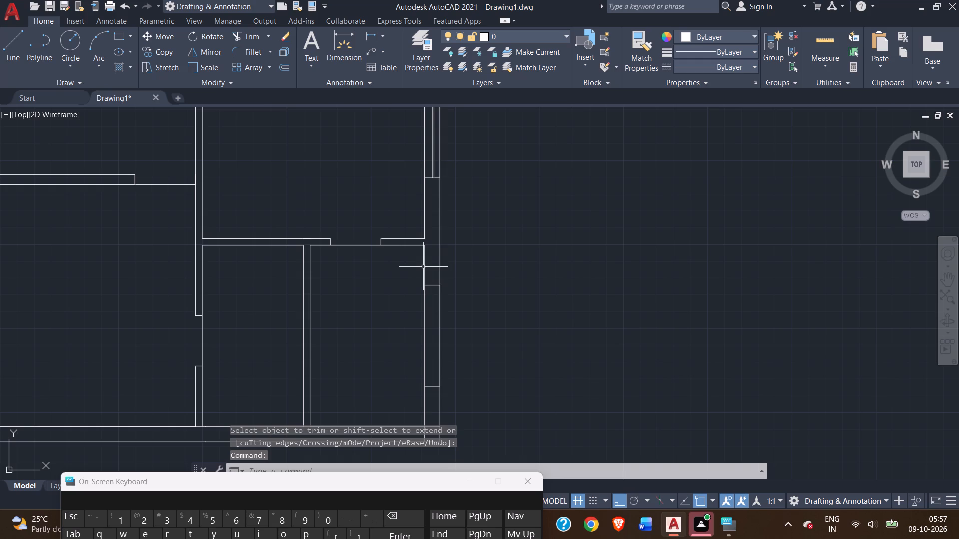
click(440, 330)
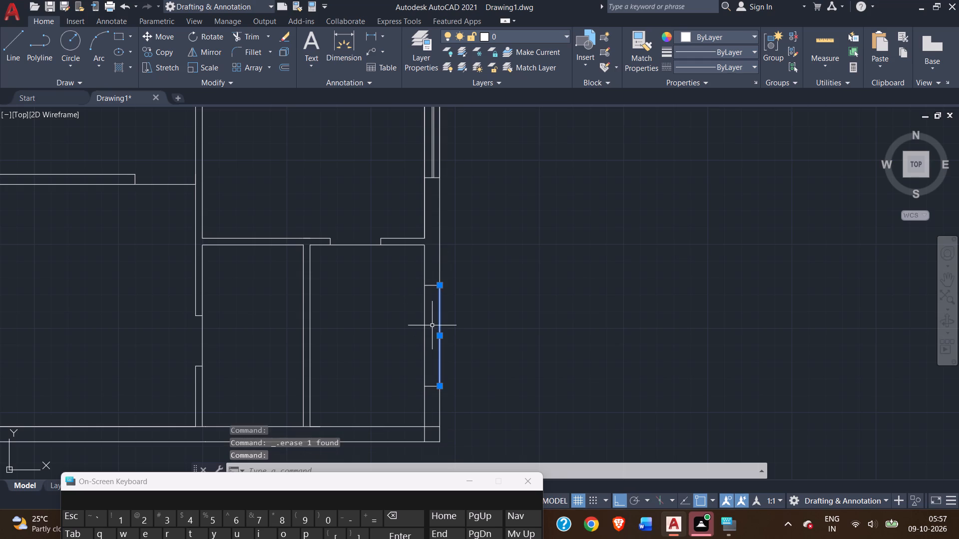
key(Delete)
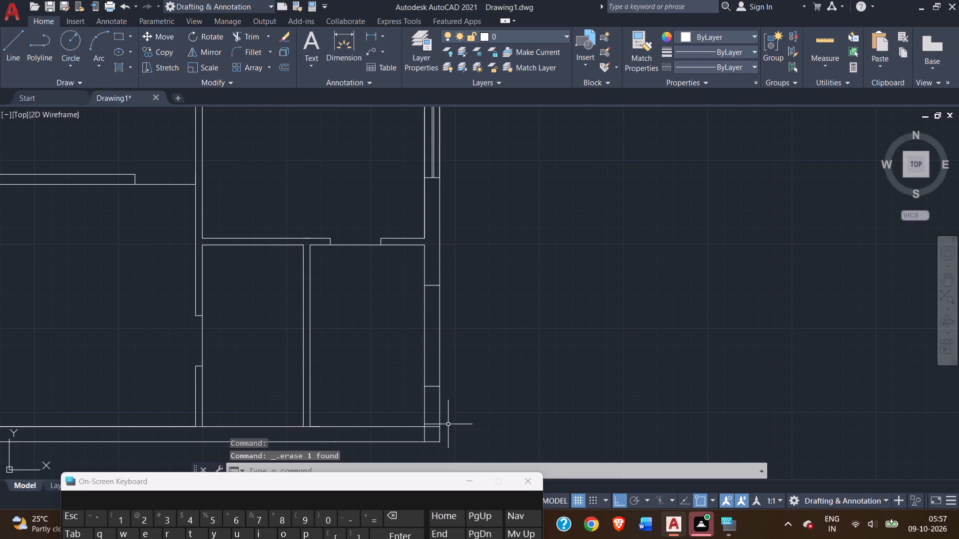
Draw a line between the midpoints of the 5' window's upper and lower jambs.
scroll(433, 396, up, 1)
scroll(428, 402, down, 3)
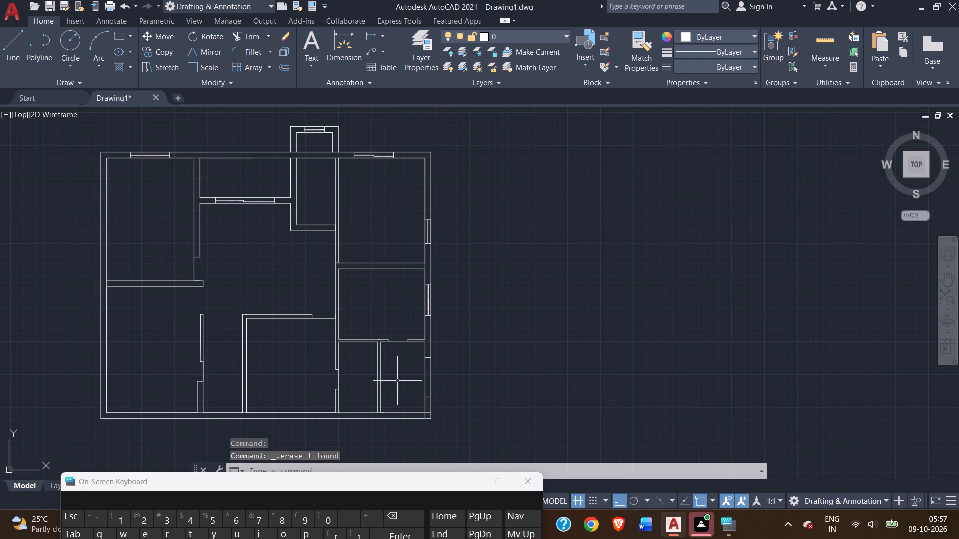
middle_drag(396, 380, 423, 379)
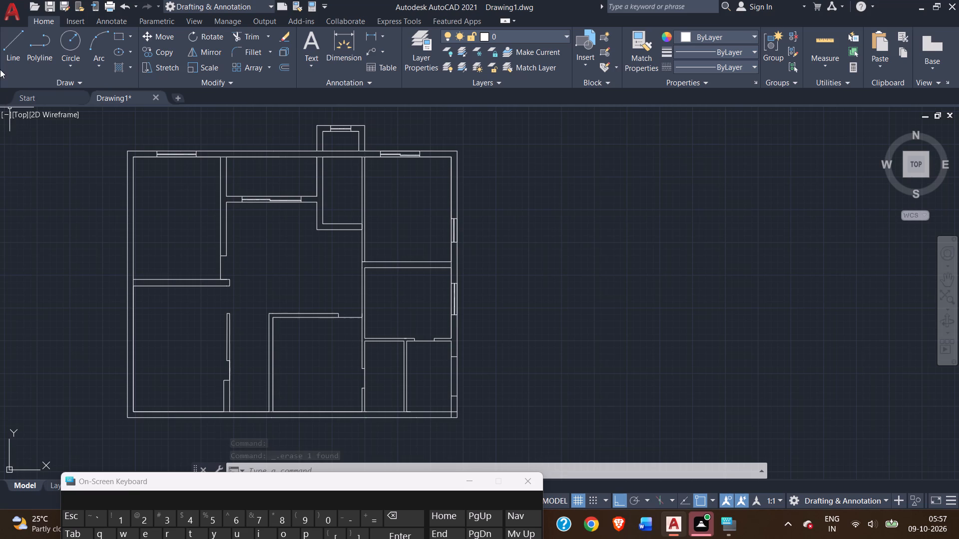
click(7, 48)
scroll(456, 396, up, 3)
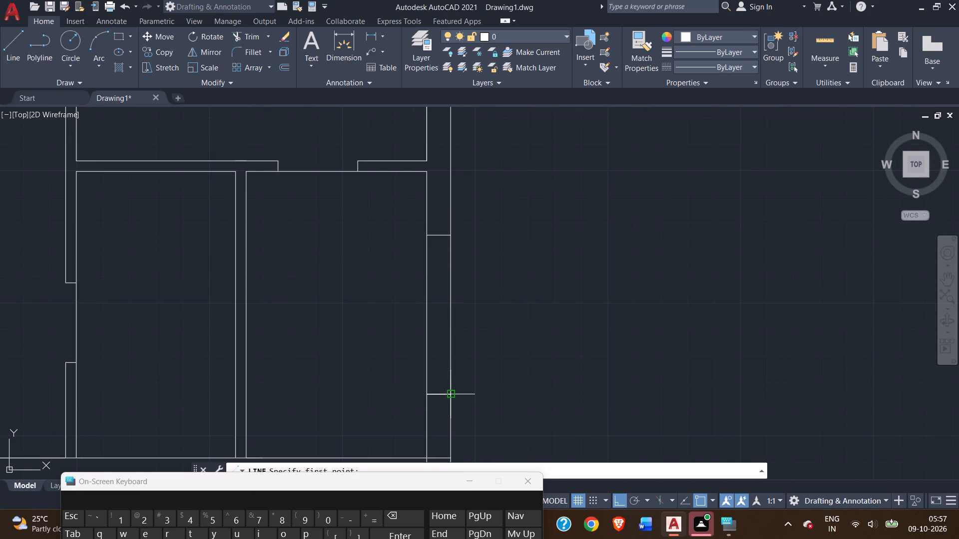
click(439, 237)
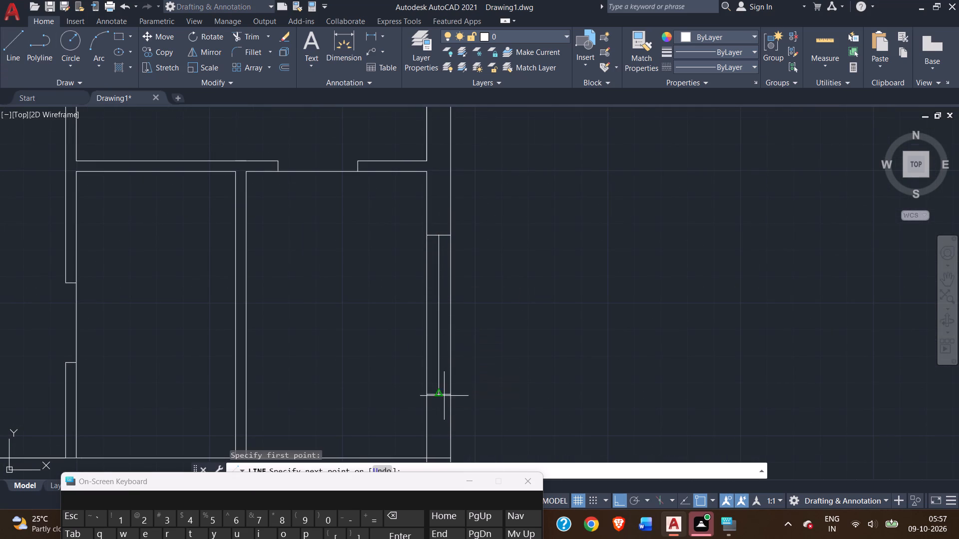
click(440, 396)
right_click(480, 369)
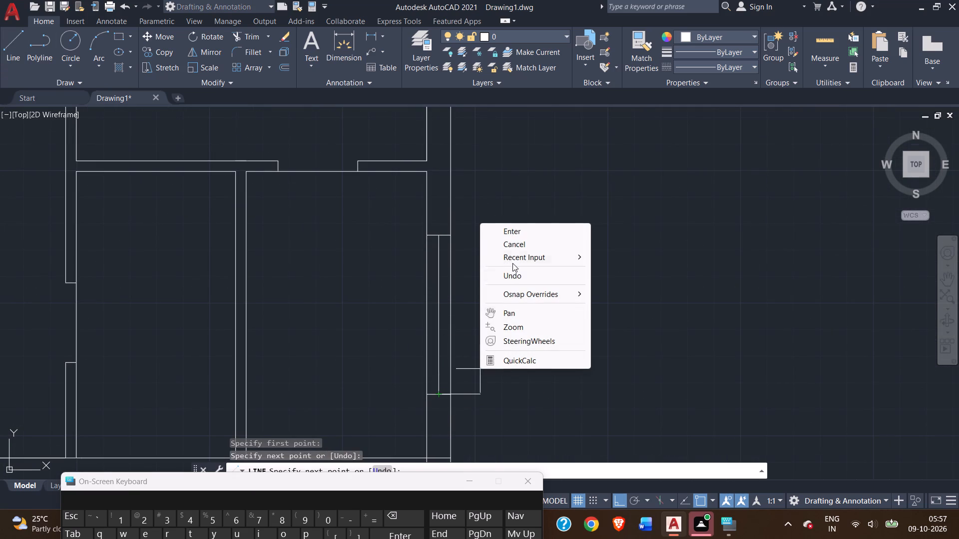
click(519, 228)
Offset the 5' window's centre line by 1" toward the room interior to form the second glazing line.
double_click(438, 276)
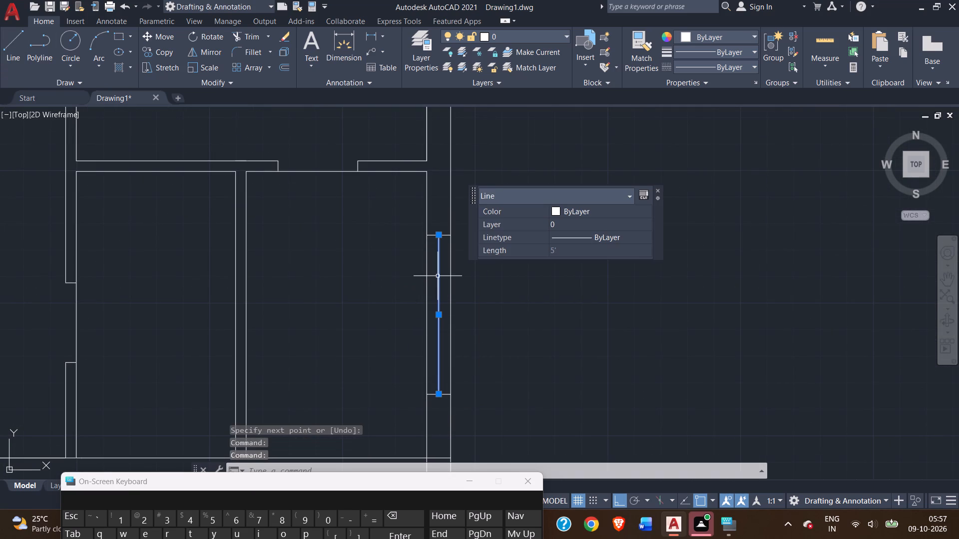
key(o)
text(ff)
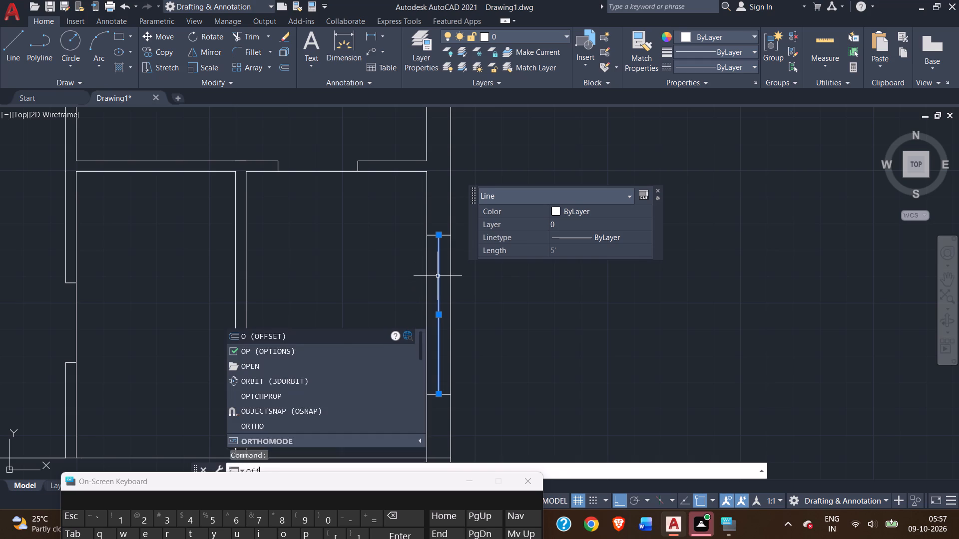
key(Return)
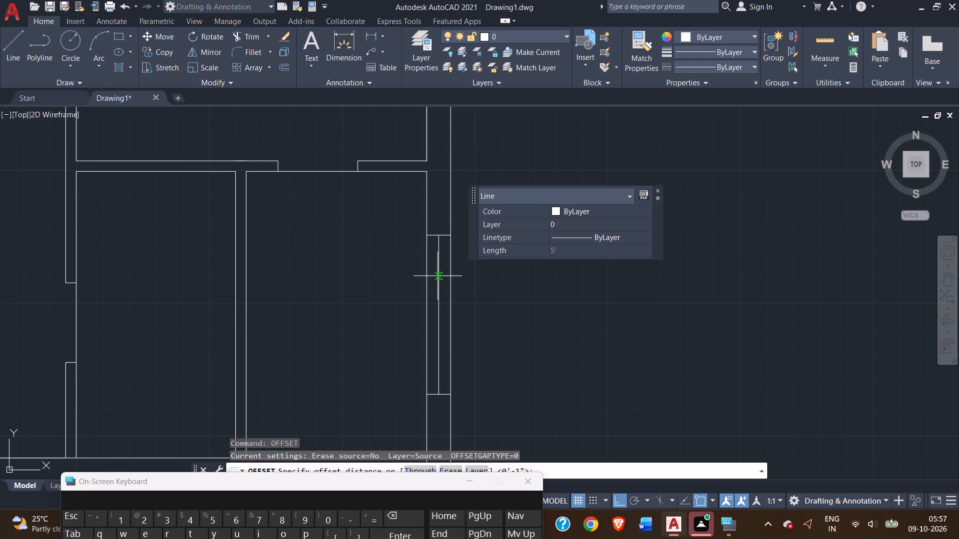
key(1)
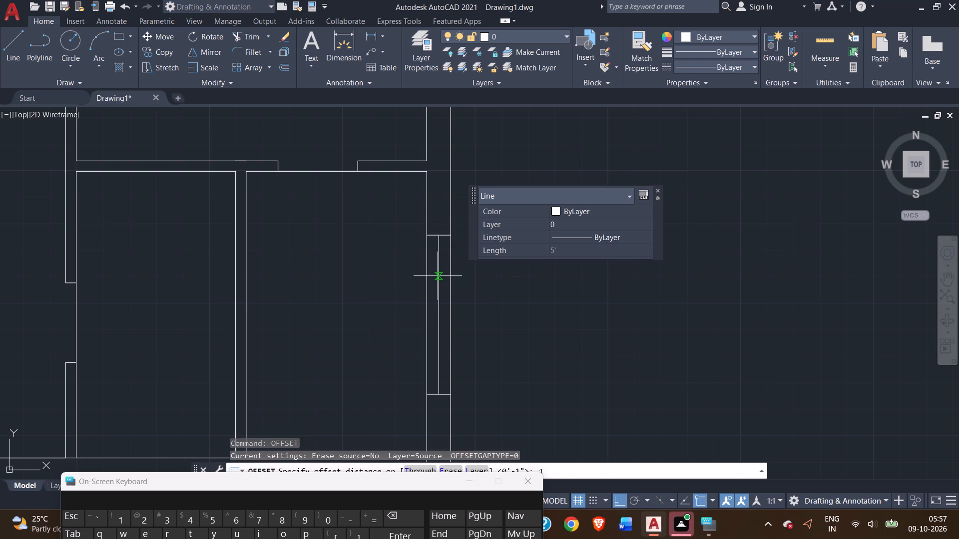
key(shift+quotedbl)
key(Return)
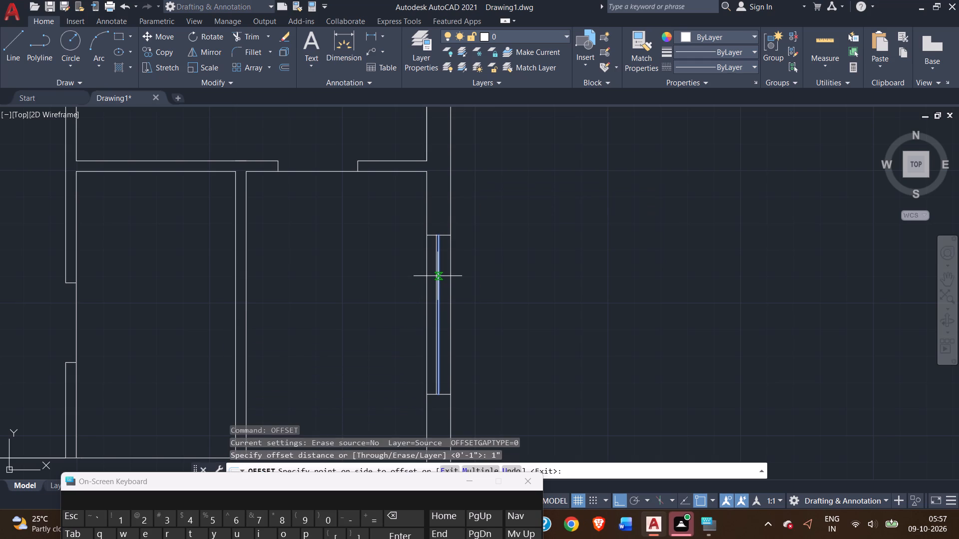
click(432, 306)
Trim the two inner-face line ends that run through the wall thickness at the plan's bottom-right exterior corner.
scroll(375, 343, down, 2)
middle_drag(375, 342, 420, 280)
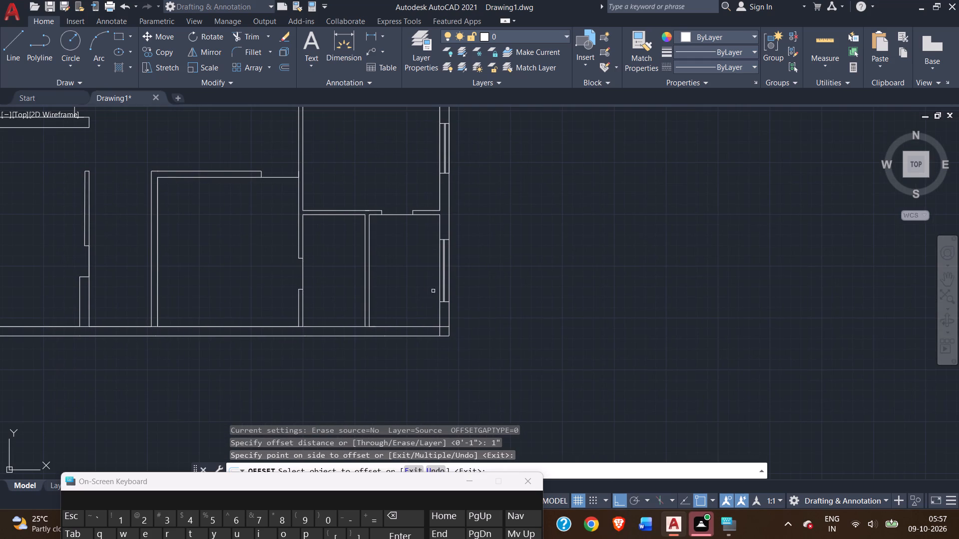
click(239, 36)
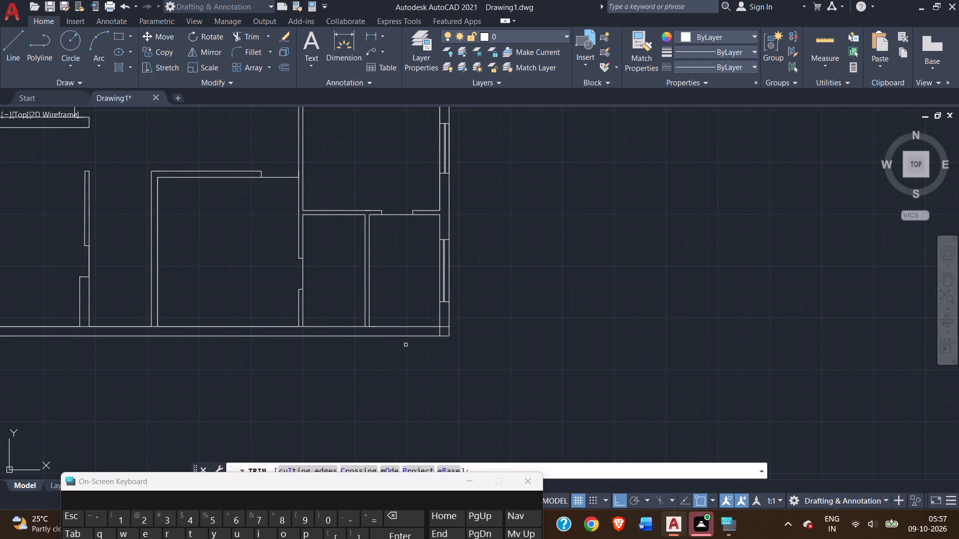
scroll(412, 345, up, 2)
click(479, 310)
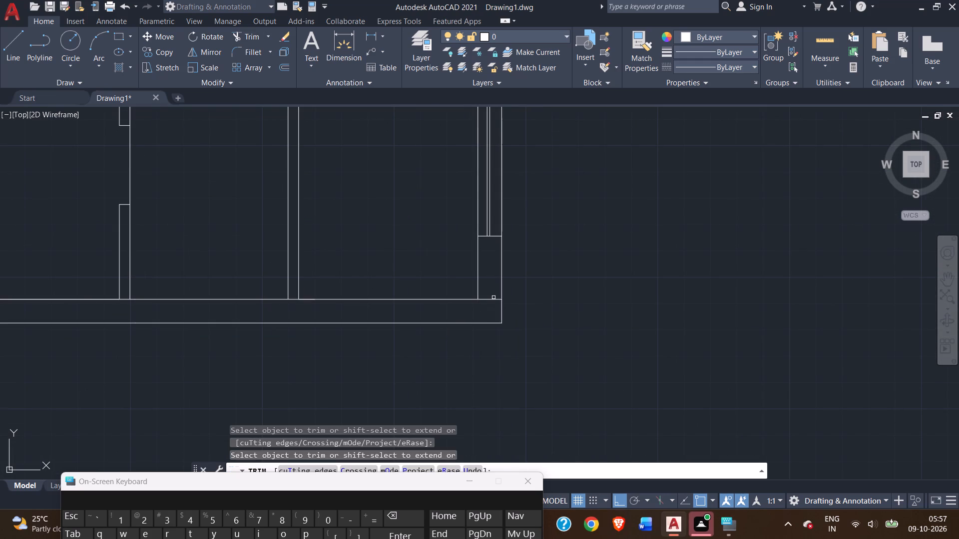
click(493, 300)
From the foot of the partition's left face, draw a line 1' left along the bottom wall and across its thickness as a window jamb.
scroll(450, 273, down, 2)
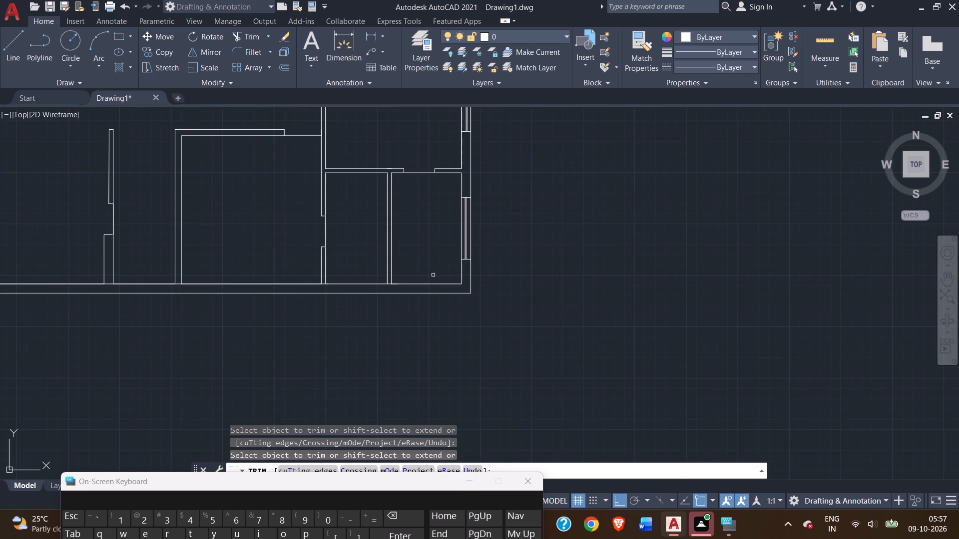
middle_drag(432, 275, 448, 285)
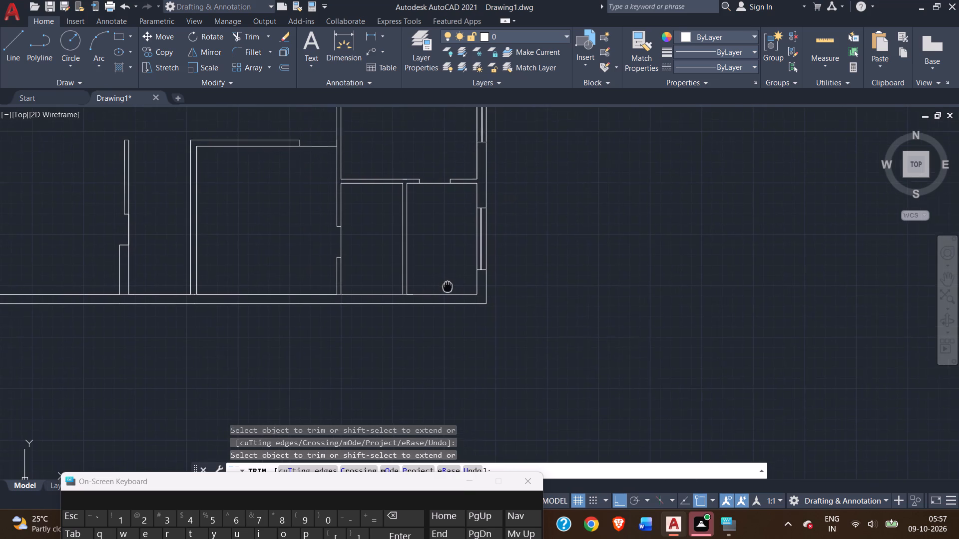
middle_drag(448, 285, 448, 286)
click(14, 46)
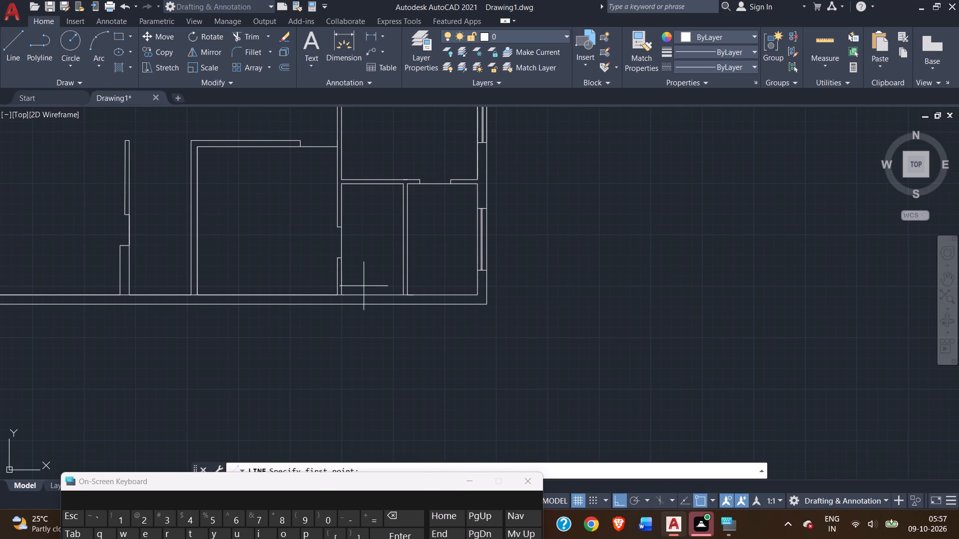
scroll(365, 286, up, 1)
click(422, 299)
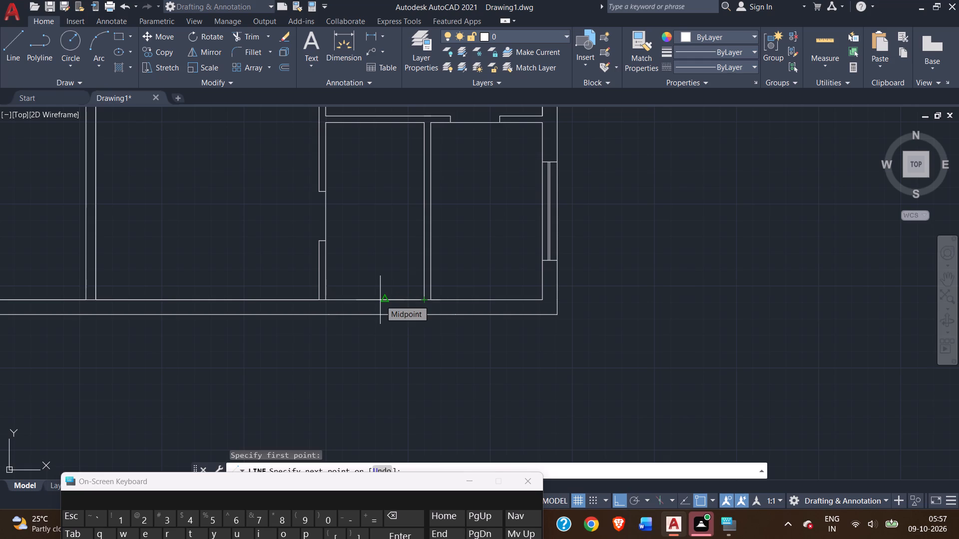
text(1')
key(Return)
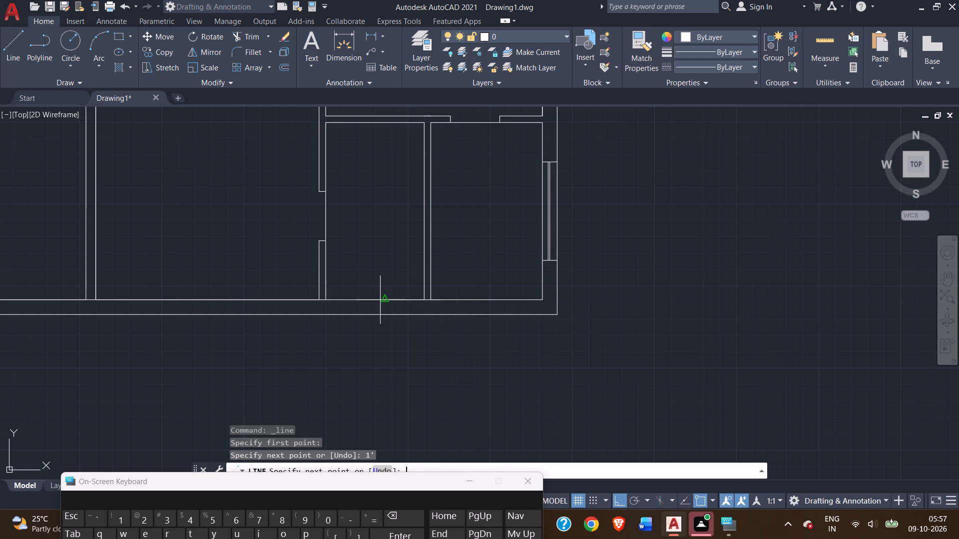
click(405, 316)
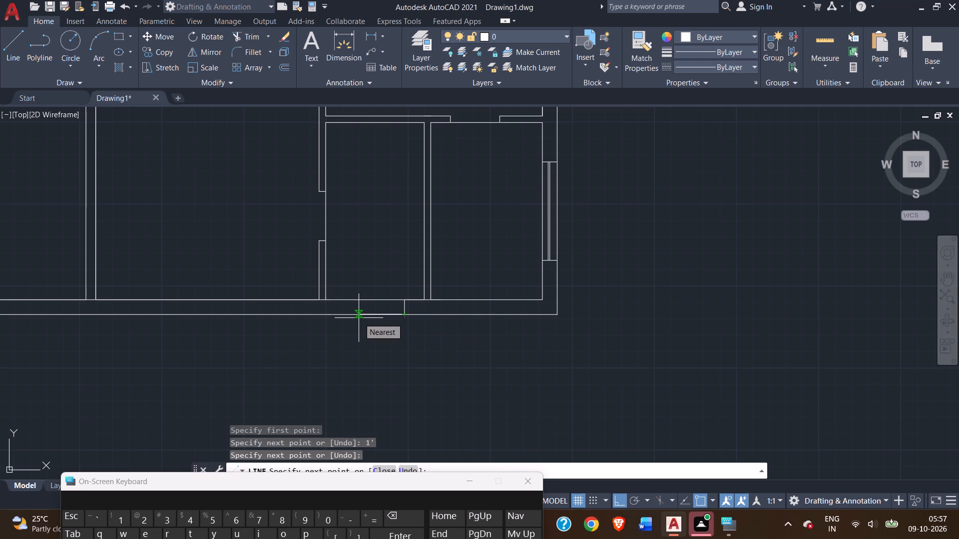
Continue the line 2.5' left along the bottom wall's outer face and across the wall thickness as the window's left jamb.
key(2)
text(.5')
key(Return)
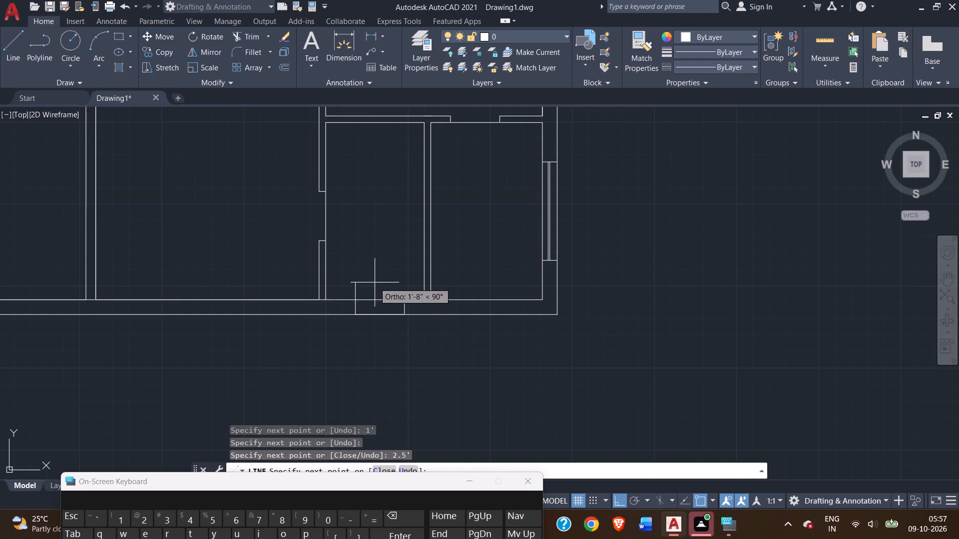
double_click(356, 296)
right_click(364, 285)
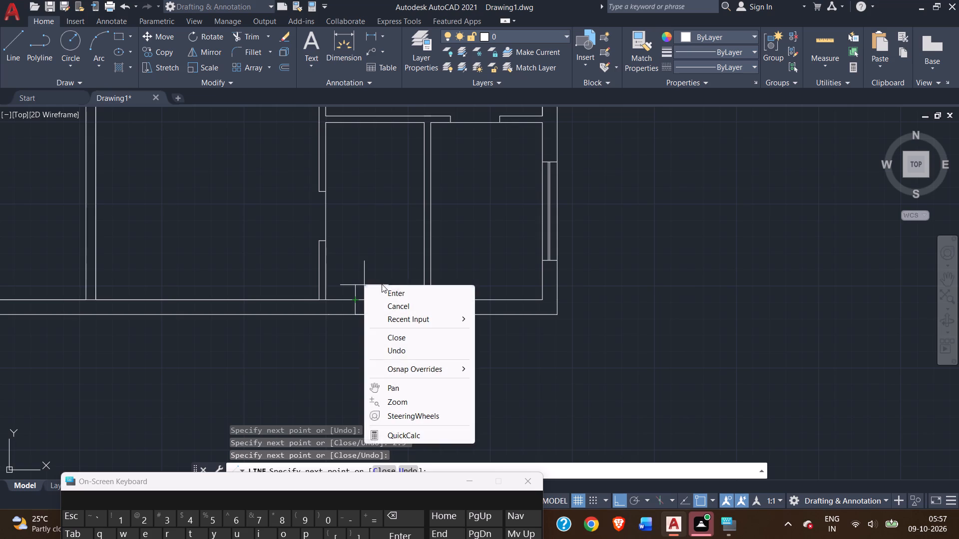
click(396, 287)
Delete the 2.5' construction line on the bottom wall's outer face between the window jambs.
click(393, 313)
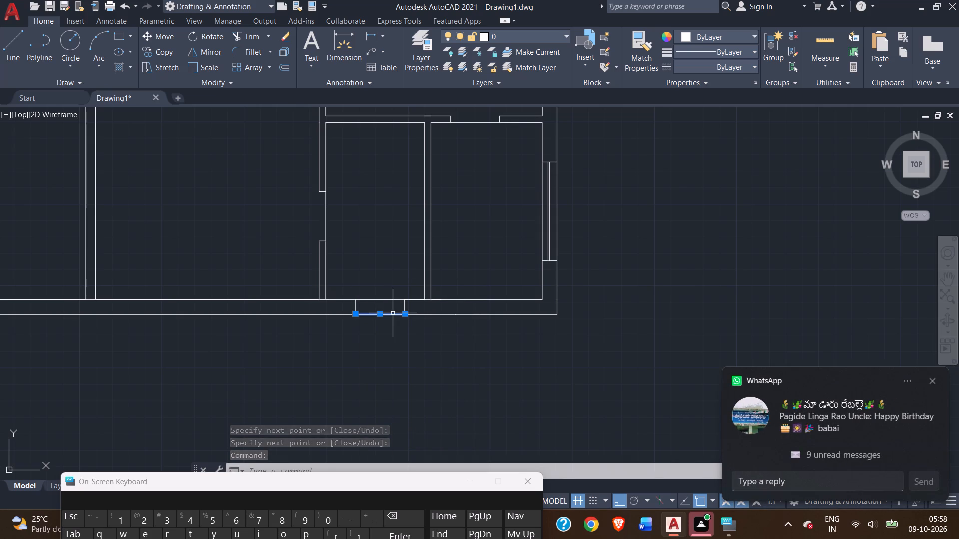
key(Delete)
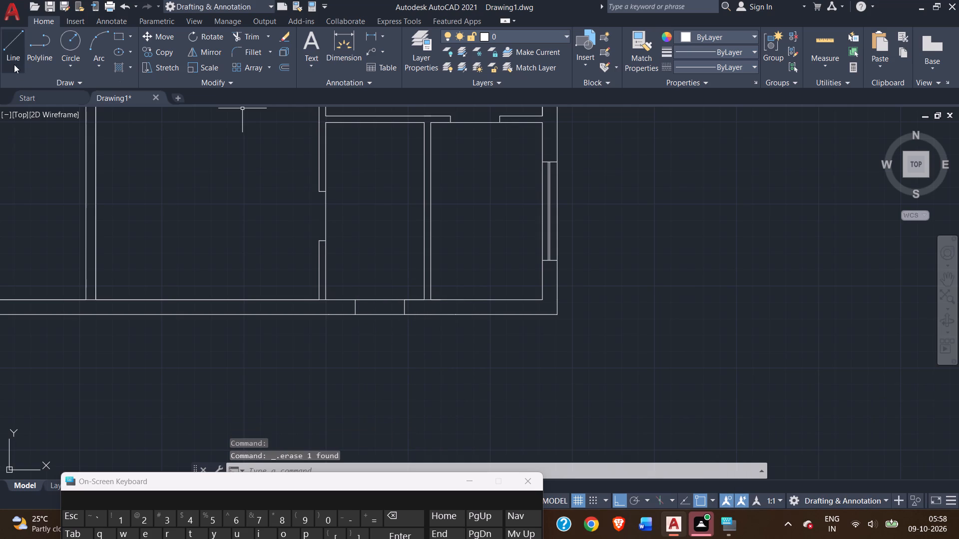
Draw a glazing line between the midpoints of the two jambs of the 2.5' window in the bottom wall.
click(12, 47)
scroll(352, 317, up, 2)
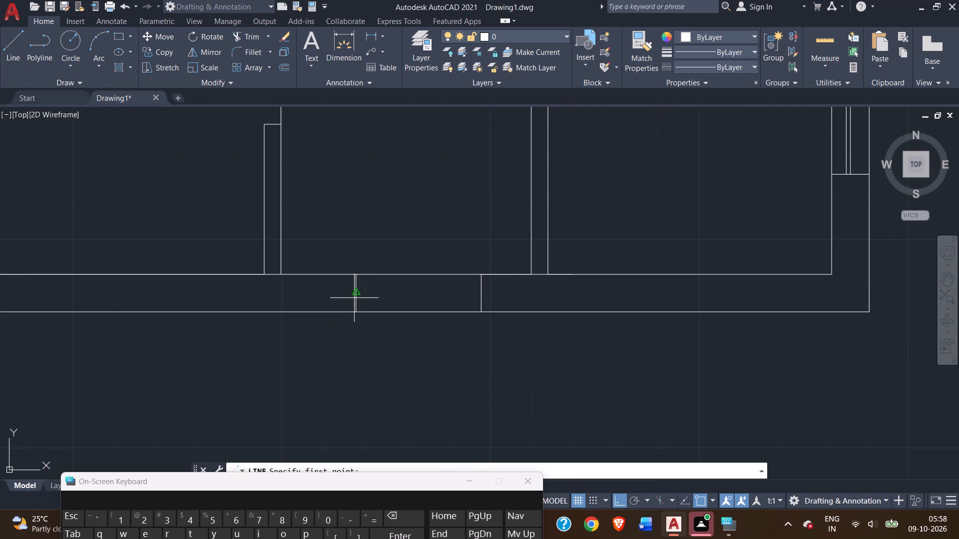
click(355, 293)
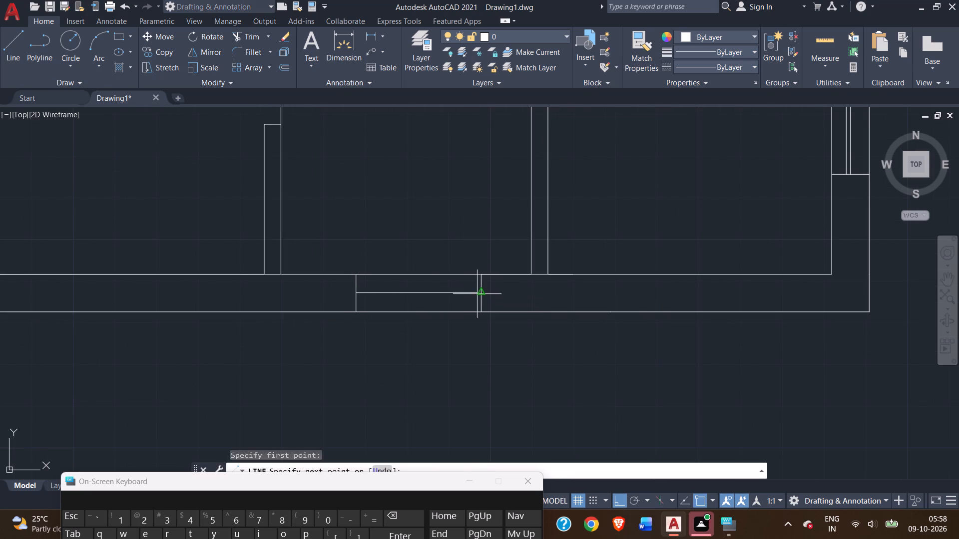
click(480, 294)
right_click(473, 285)
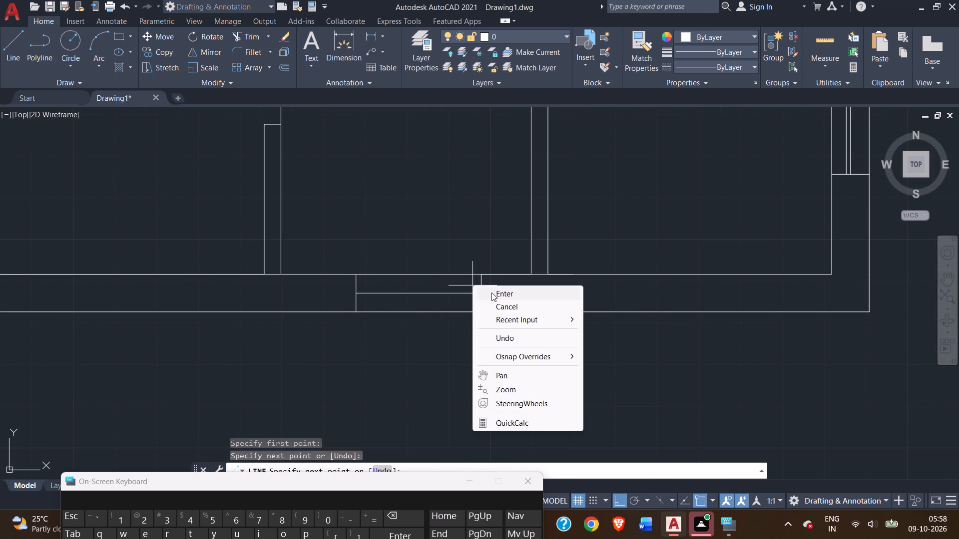
click(492, 293)
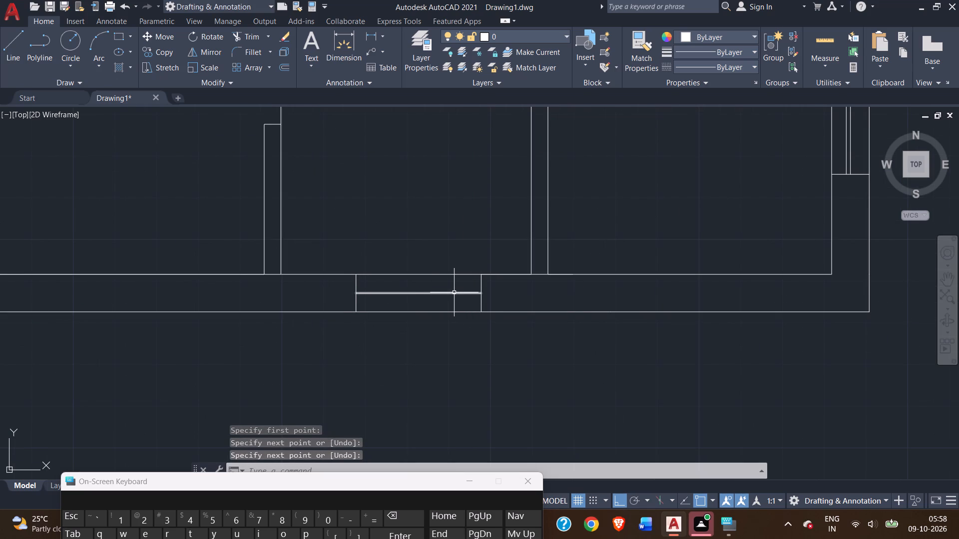
Offset the 2.5' window's glazing line 1" toward the bottom wall's inner face.
click(454, 292)
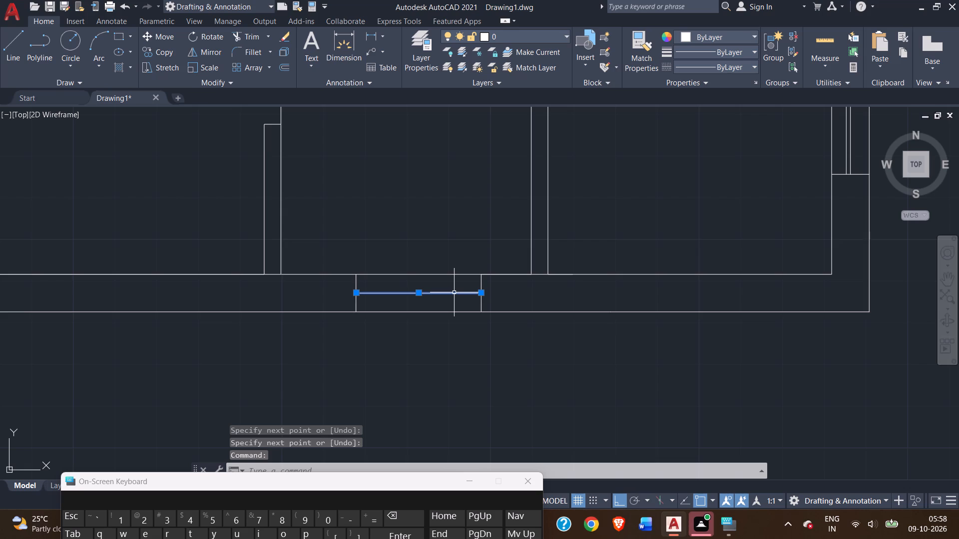
key(o)
text(ff)
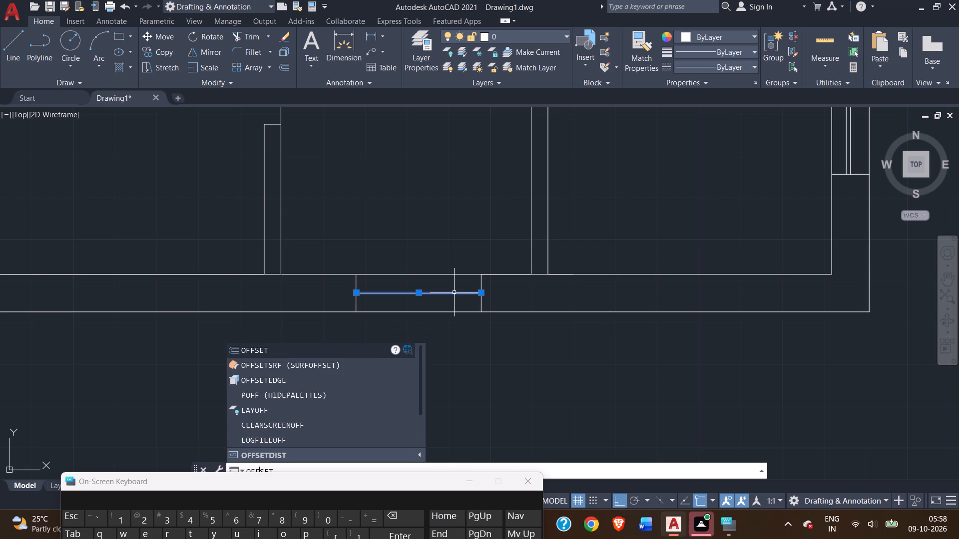
key(Return)
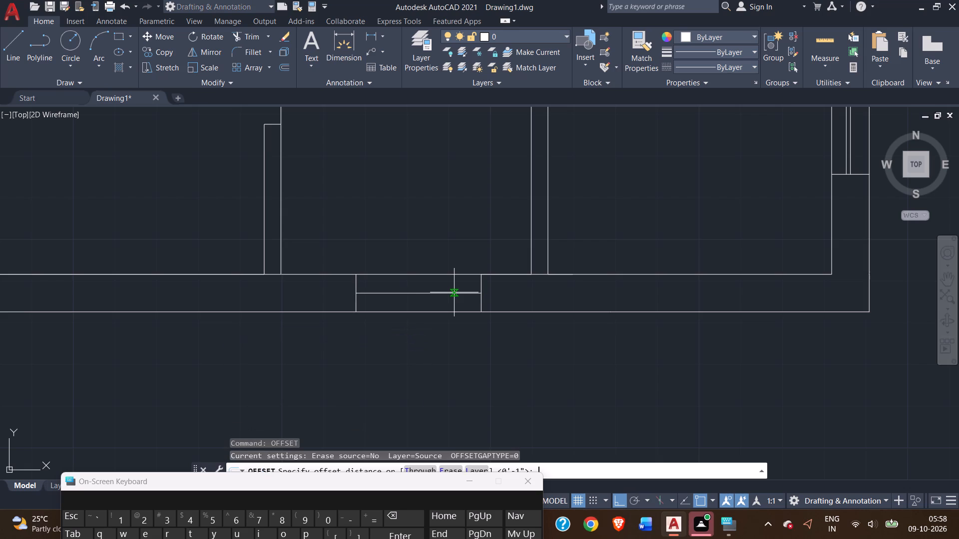
key(1)
key(shift+quotedbl)
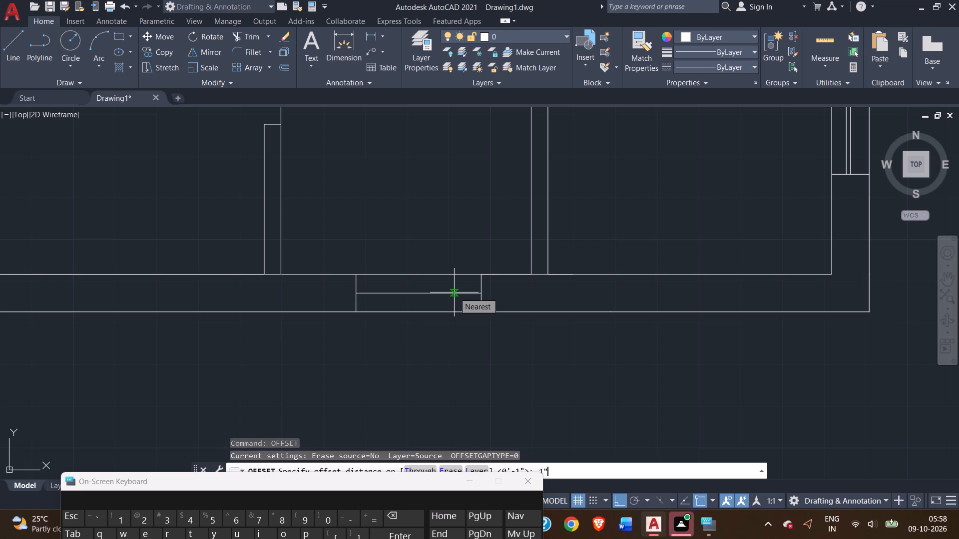
key(Return)
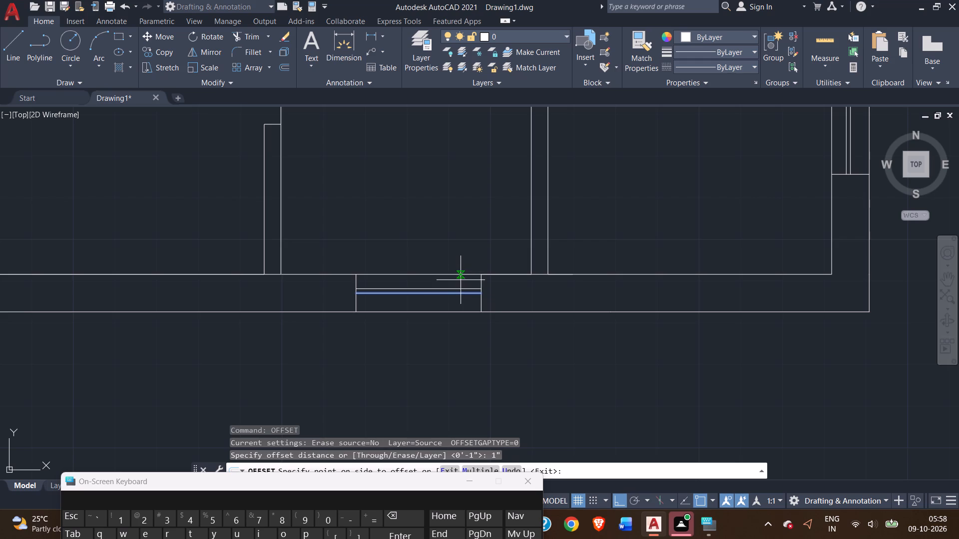
click(461, 280)
From the foot of the next partition's left face, draw a line 2' left along the bottom wall and across its thickness as a jamb.
scroll(432, 340, down, 5)
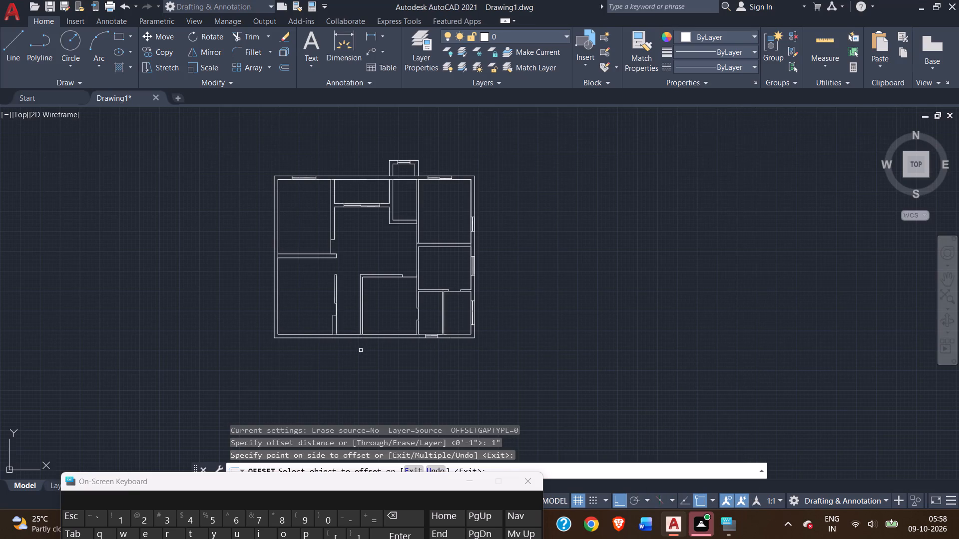
click(11, 54)
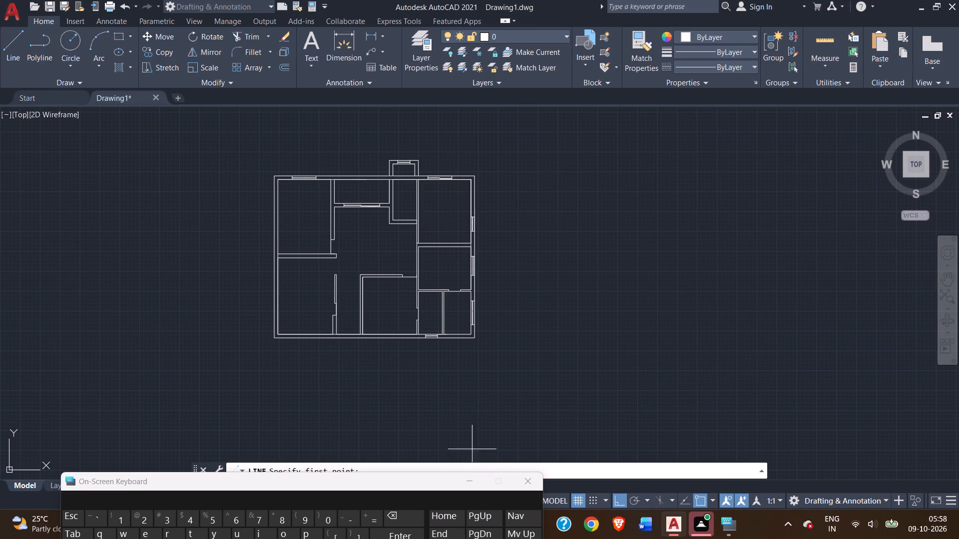
scroll(403, 346, up, 2)
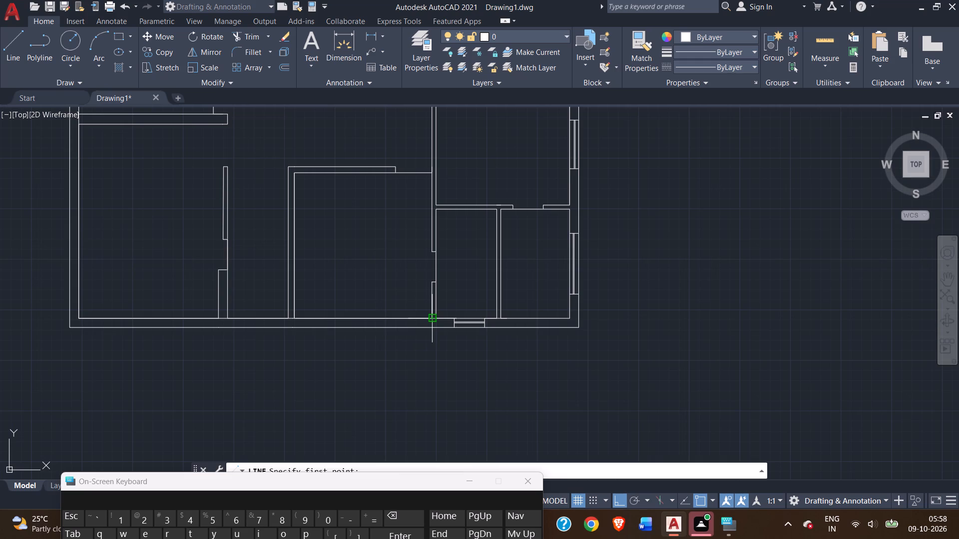
scroll(431, 319, up, 3)
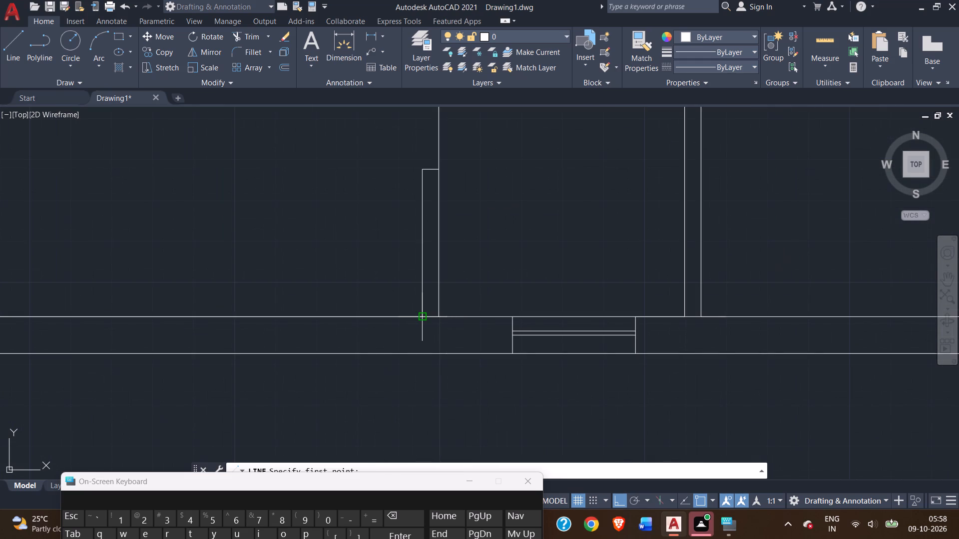
click(423, 315)
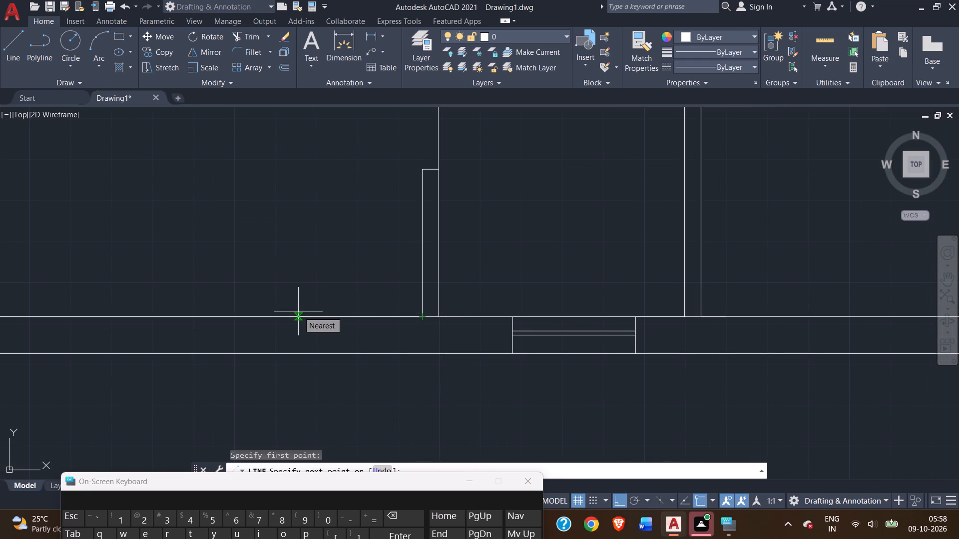
key(2)
key(apostrophe)
key(Return)
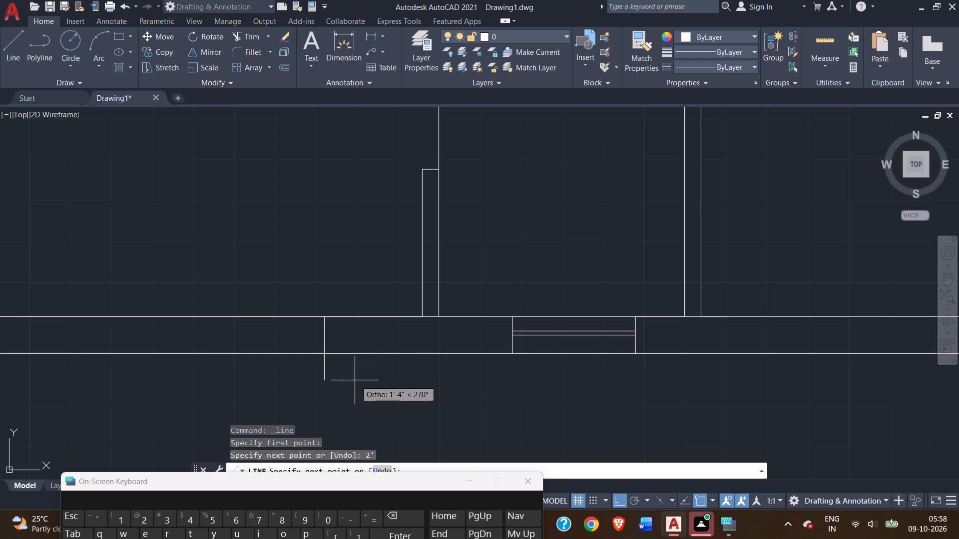
click(324, 353)
Continue the line 4' left along the bottom wall's outer face and across the wall thickness as the window's left jamb.
scroll(214, 357, down, 3)
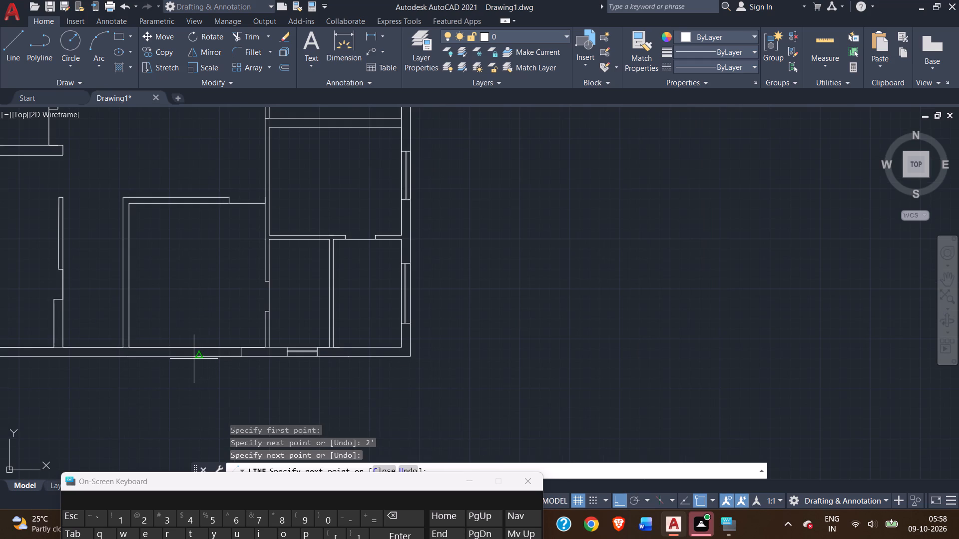
scroll(191, 358, up, 2)
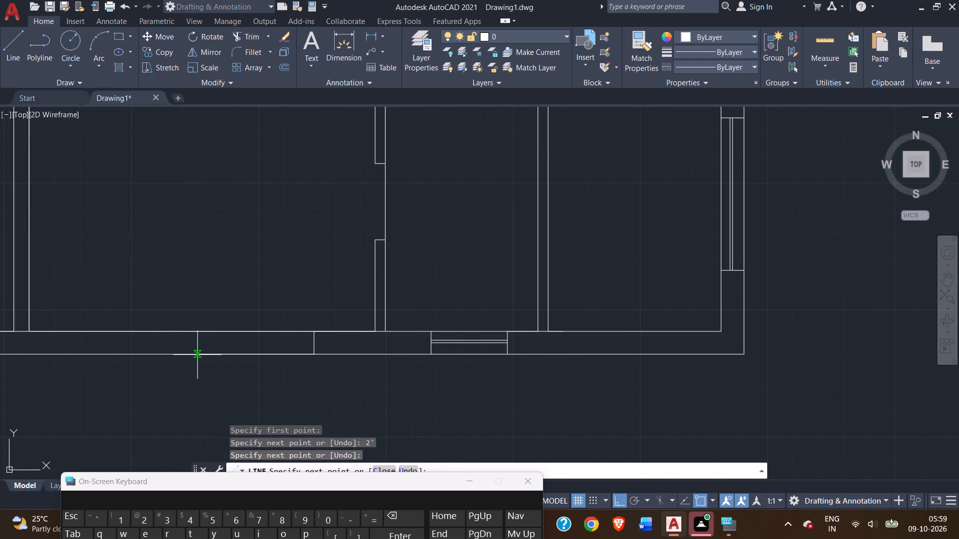
text(4')
key(Return)
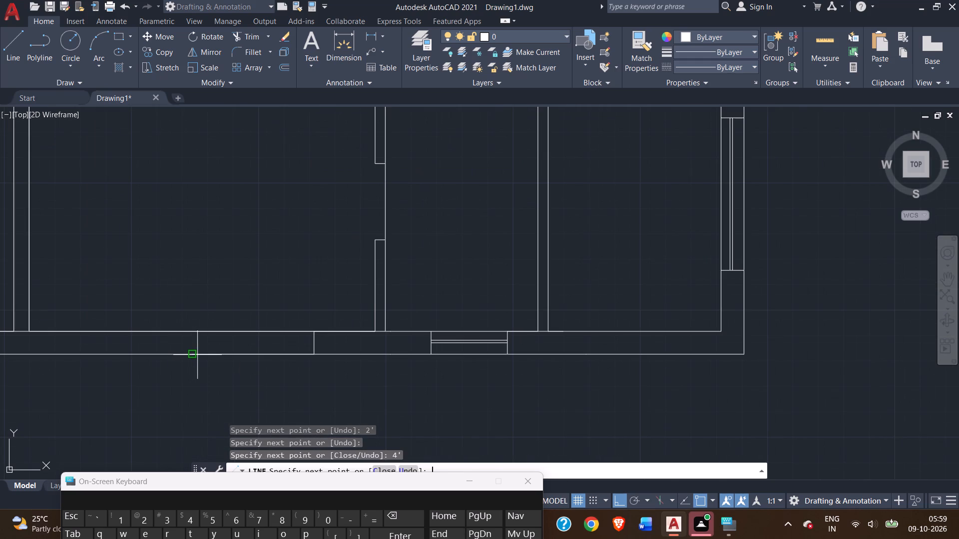
click(192, 330)
right_click(181, 310)
click(208, 317)
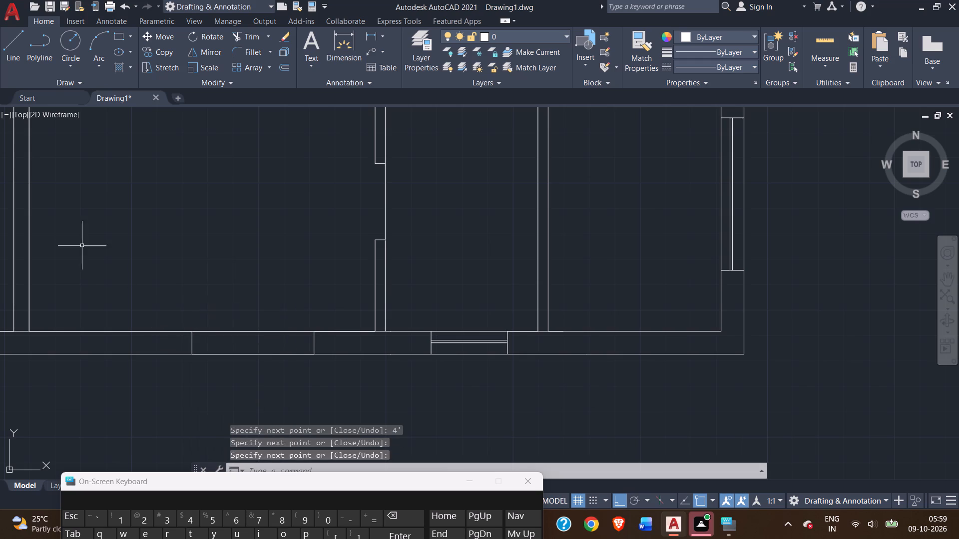
Draw a glazing line between the midpoints of the two jambs of the 4' bottom-wall window.
click(14, 53)
scroll(187, 340, up, 2)
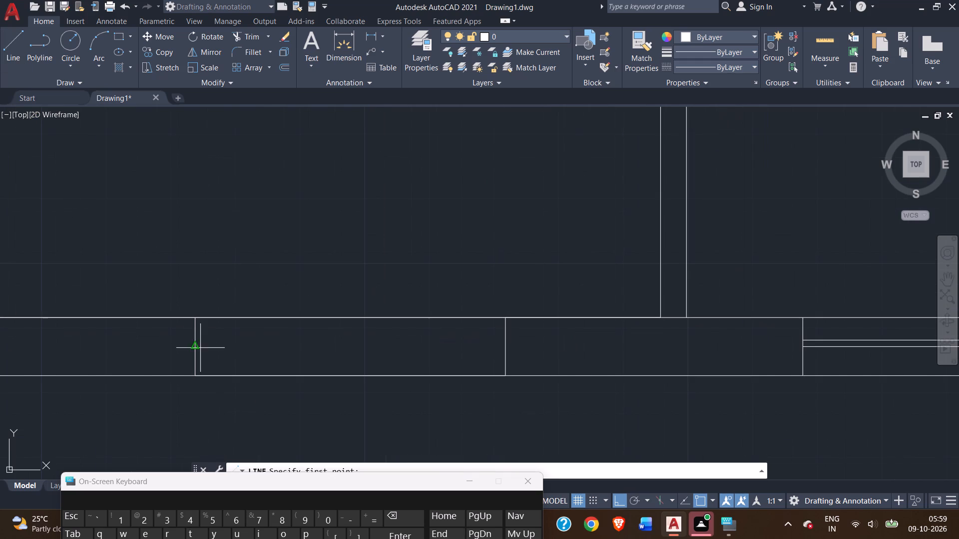
click(193, 345)
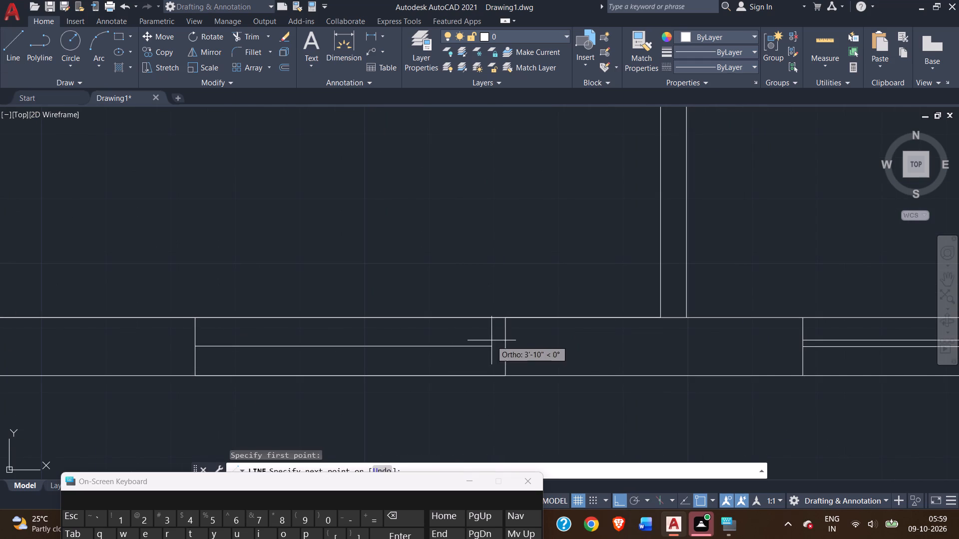
click(503, 346)
right_click(486, 343)
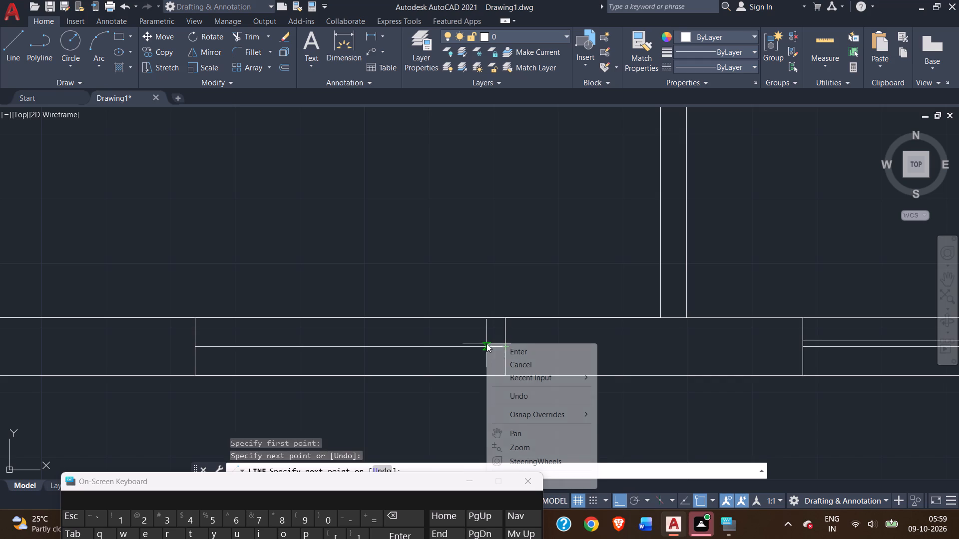
click(521, 351)
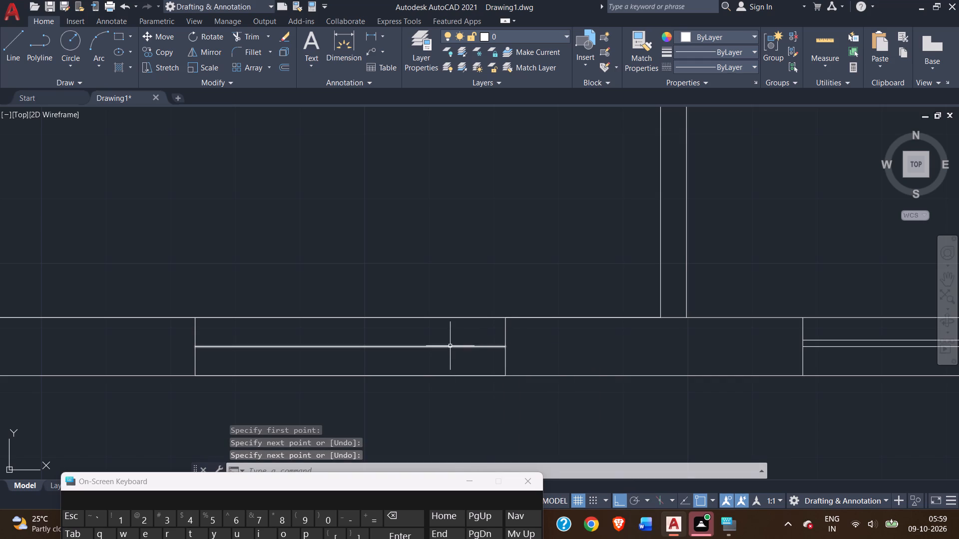
Offset the 4' window's glazing line 1" toward the bottom wall's inner face.
click(450, 346)
text(off)
key(Return)
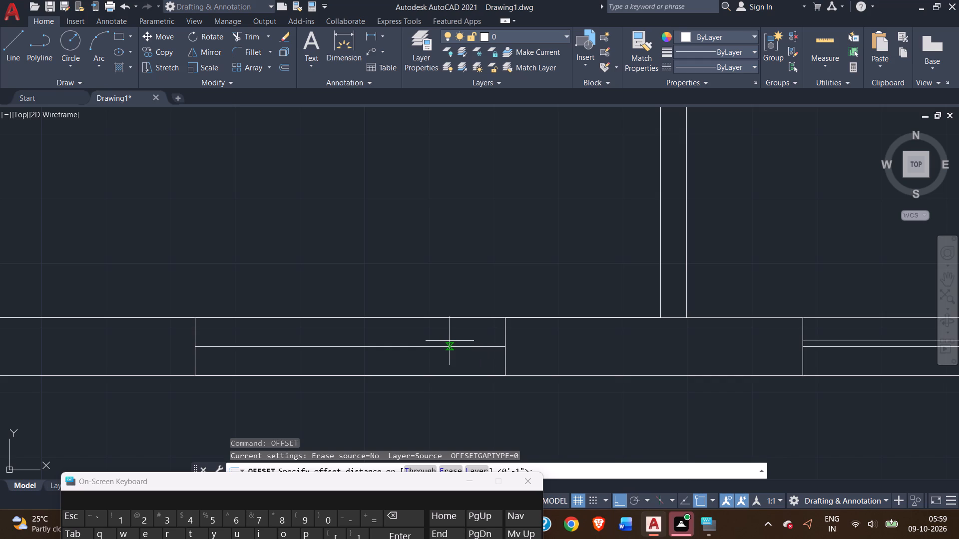
key(1)
key(shift+quotedbl)
key(Return)
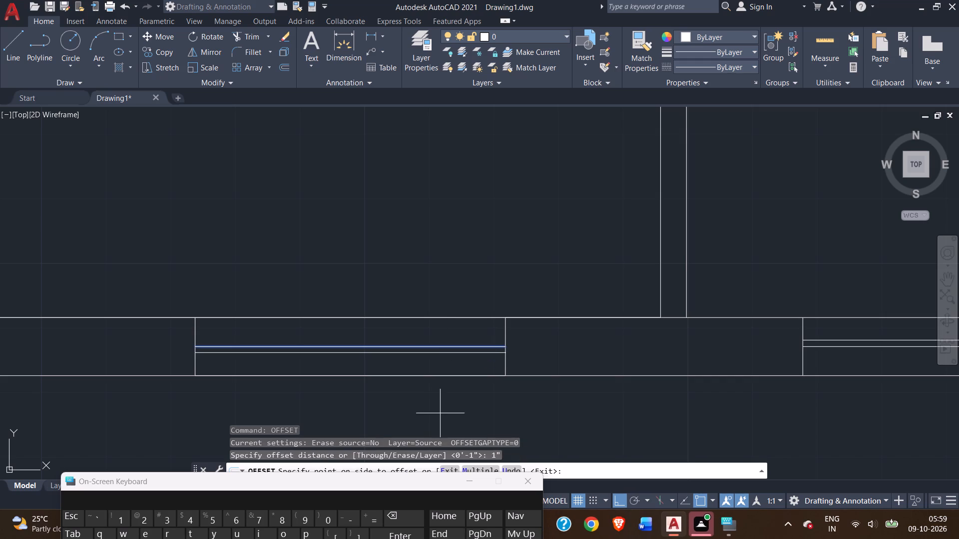
click(425, 333)
From the foot of the next partition's left face, draw a line across the bottom wall, 2.5' left along its outer face, and back across.
scroll(330, 323, down, 2)
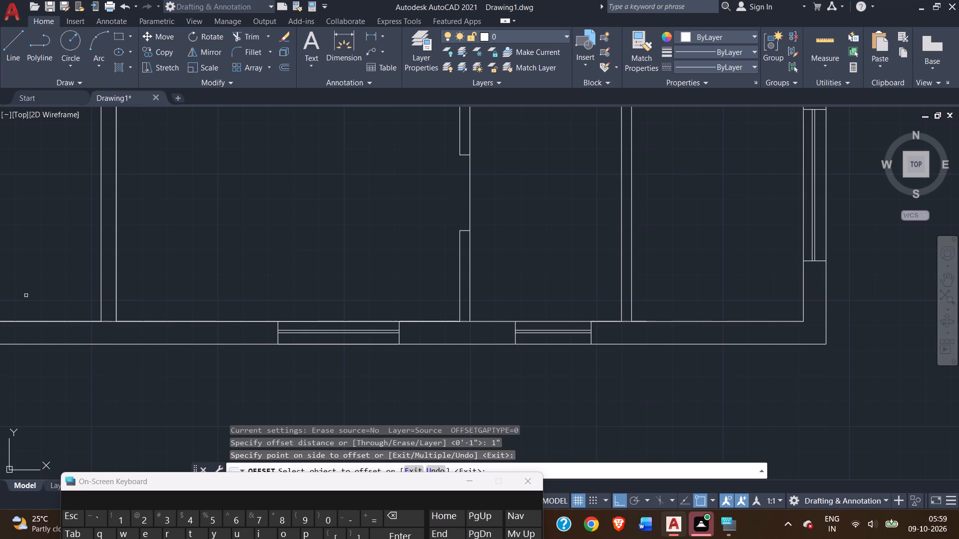
scroll(63, 255, down, 2)
middle_drag(149, 239, 232, 303)
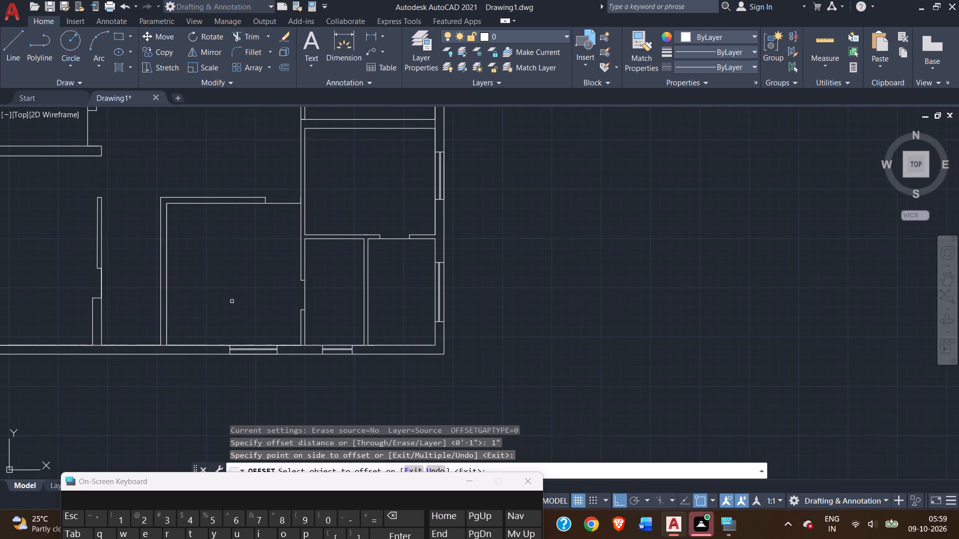
click(3, 57)
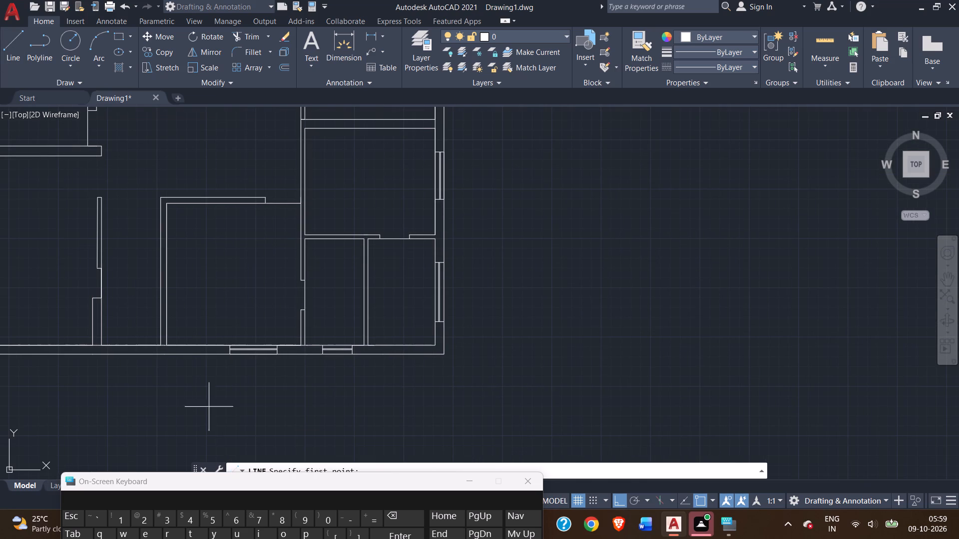
scroll(166, 395, up, 2)
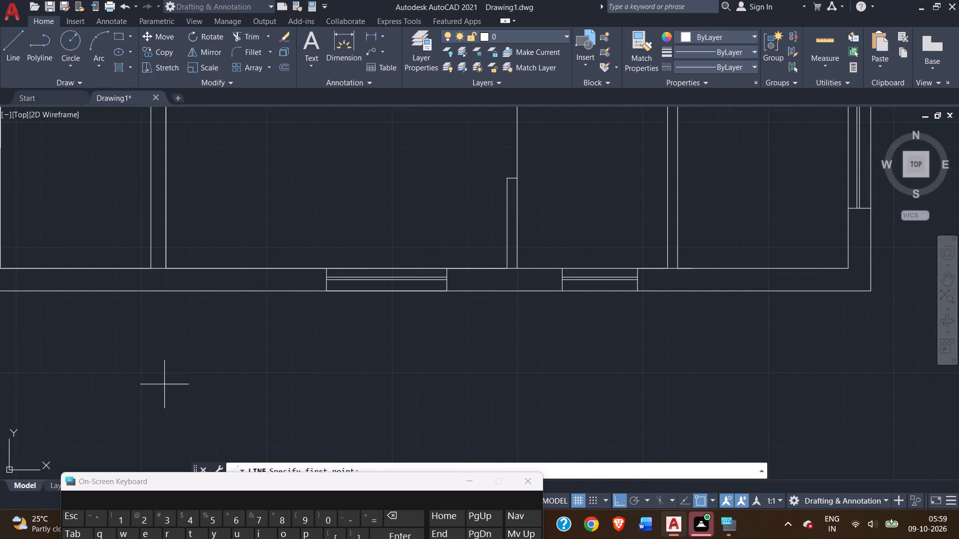
click(152, 270)
click(149, 290)
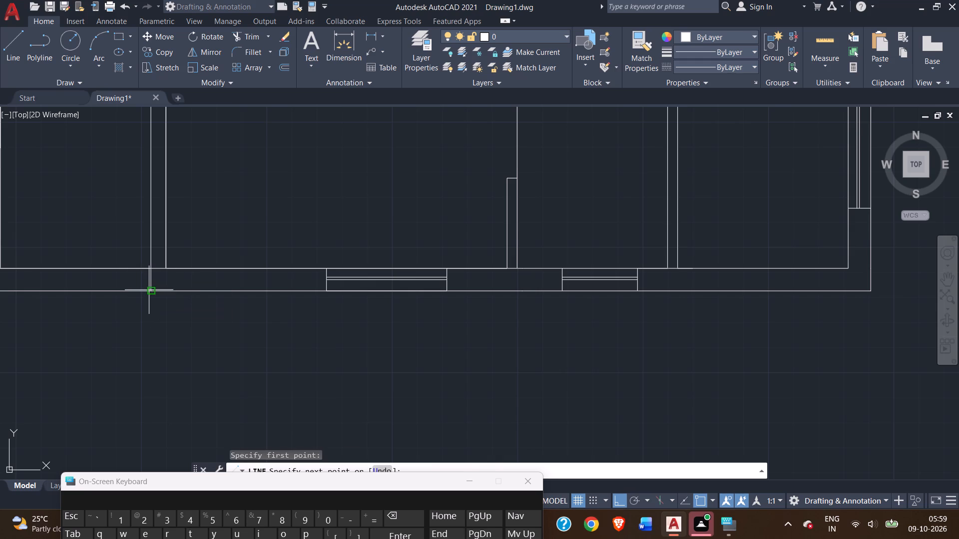
scroll(77, 290, down, 1)
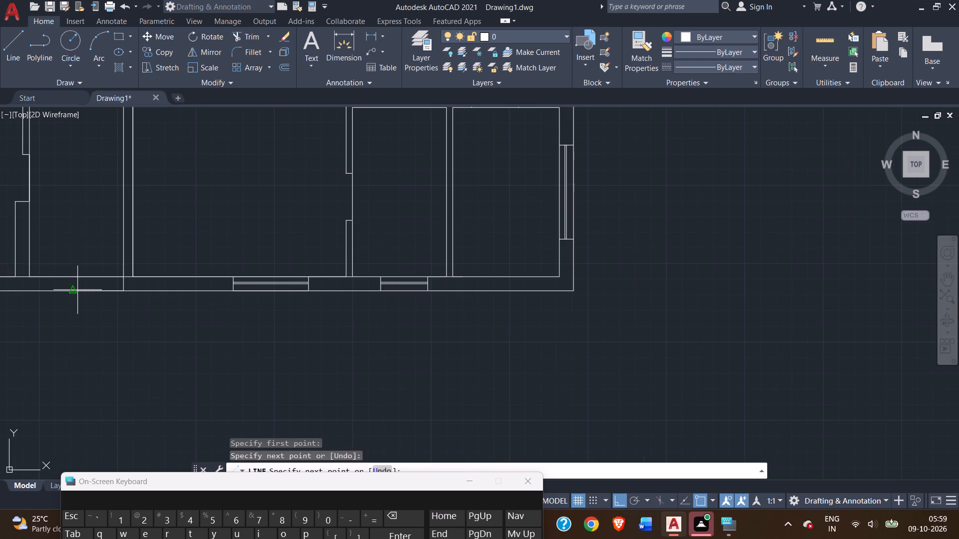
text(2.5')
key(Return)
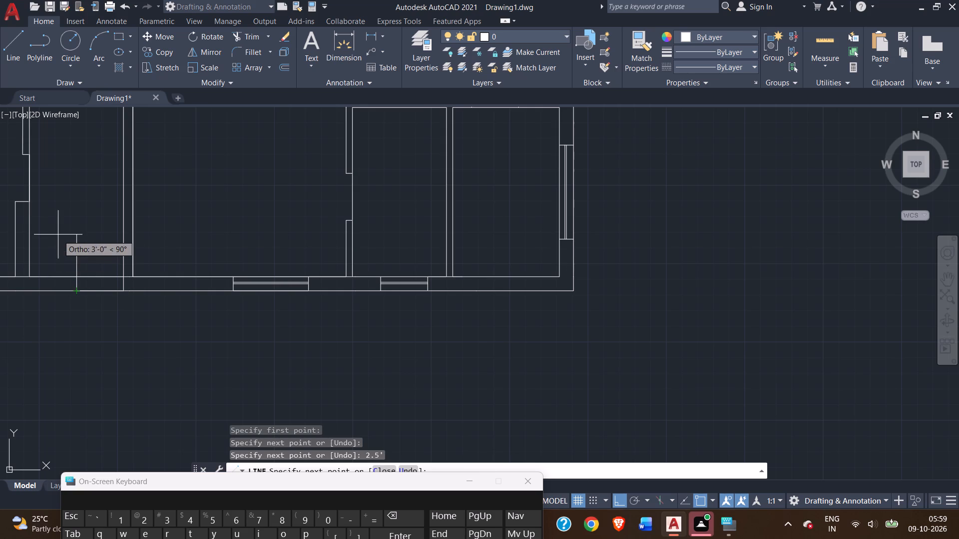
scroll(81, 276, up, 2)
click(66, 274)
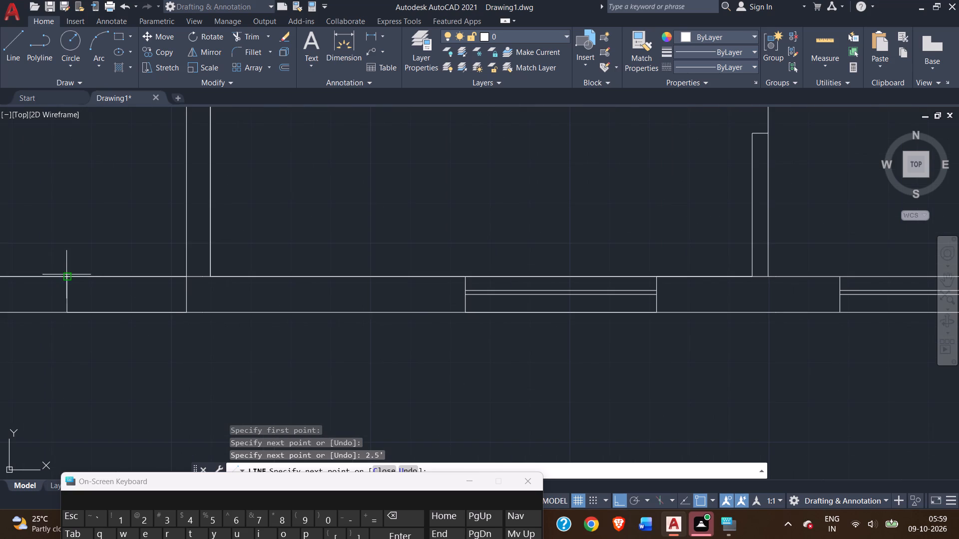
End the jamb line and draw a glazing line between the jamb midpoints of the 2.5' opening beside the partition in the bottom wall.
right_click(64, 256)
right_click(64, 256)
click(83, 262)
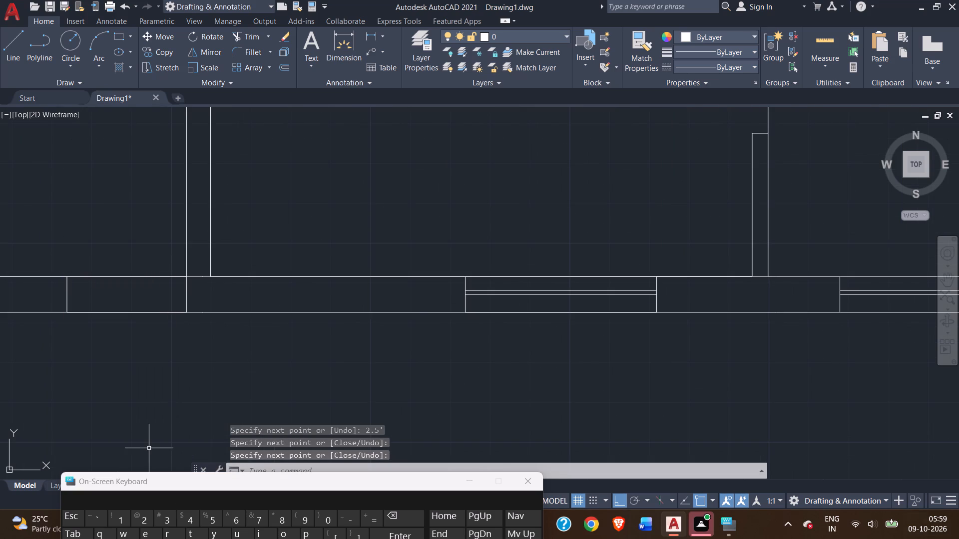
click(6, 54)
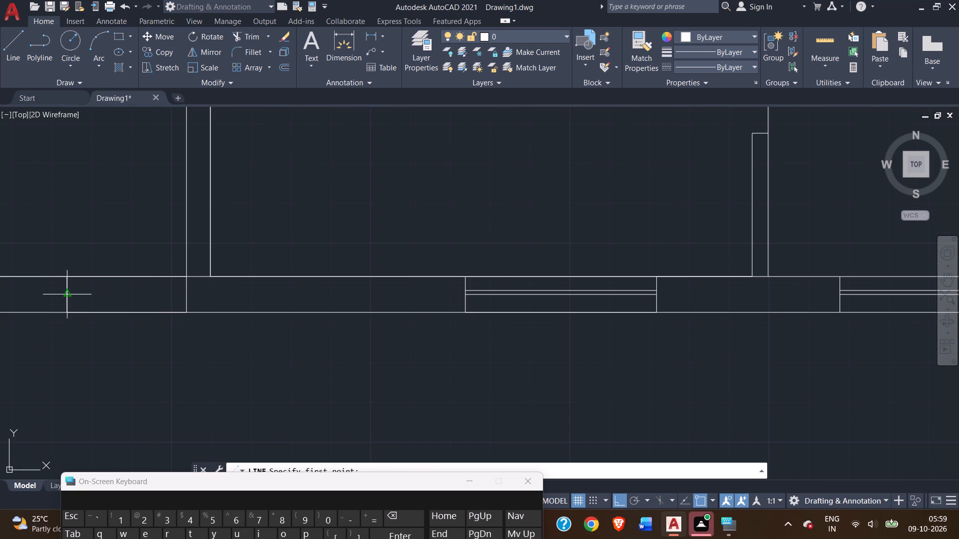
click(66, 291)
click(188, 291)
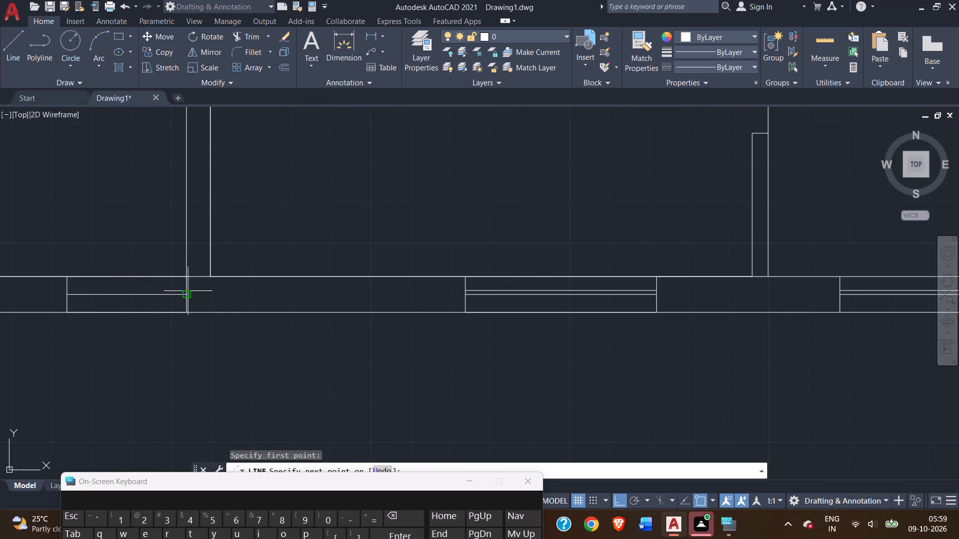
right_click(160, 286)
click(178, 289)
Offset the 2.5' window's glazing line 1" toward the bottom wall's inner face.
click(170, 294)
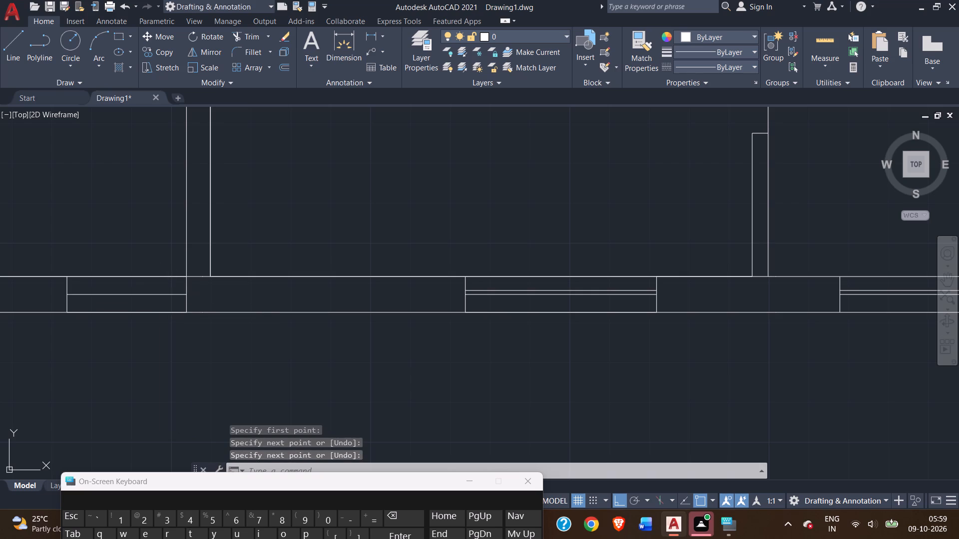
text(off)
key(Return)
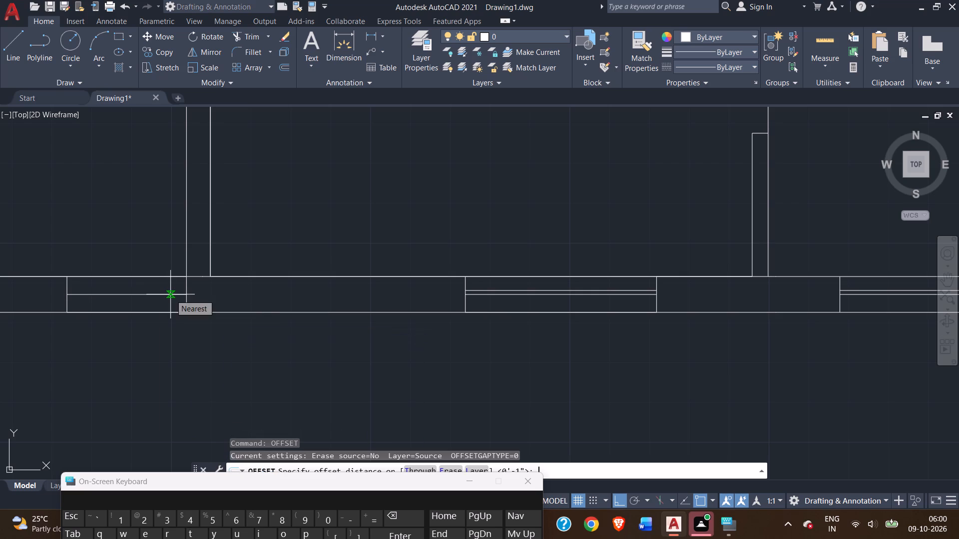
key(1)
key(shift+quotedbl)
key(Return)
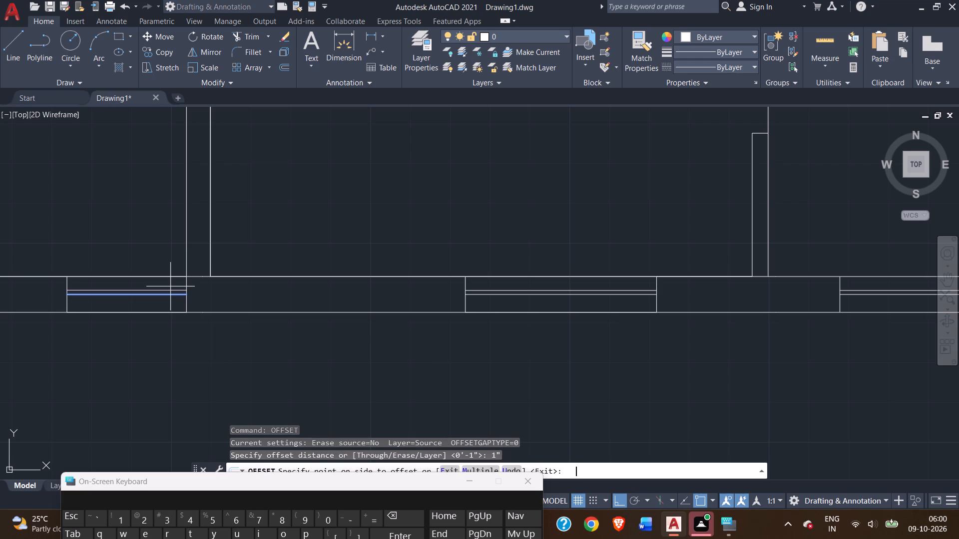
click(141, 282)
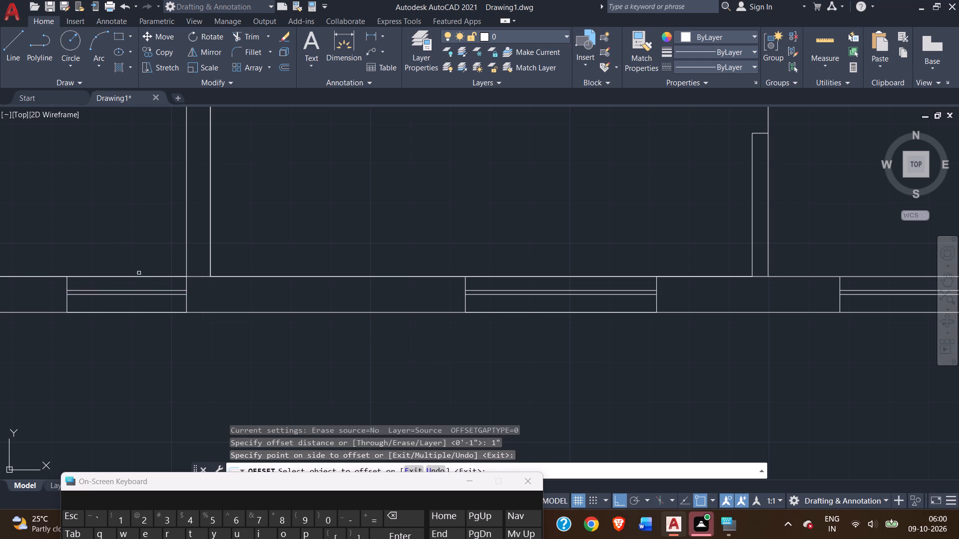
From the foot of the leftmost room's partition, draw a line 1' left along the bottom wall's inner face and down across the wall.
scroll(128, 241, down, 4)
middle_drag(113, 207, 155, 246)
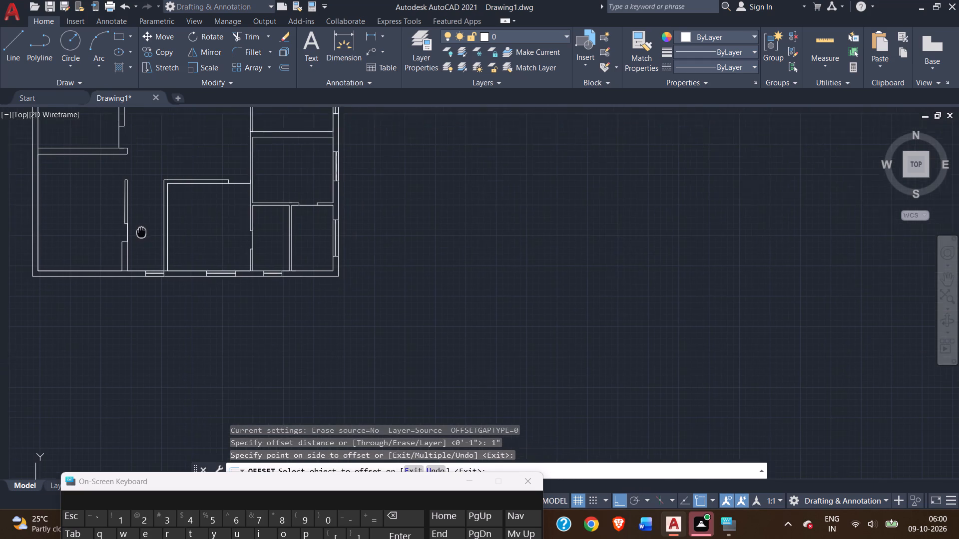
middle_drag(155, 246, 156, 247)
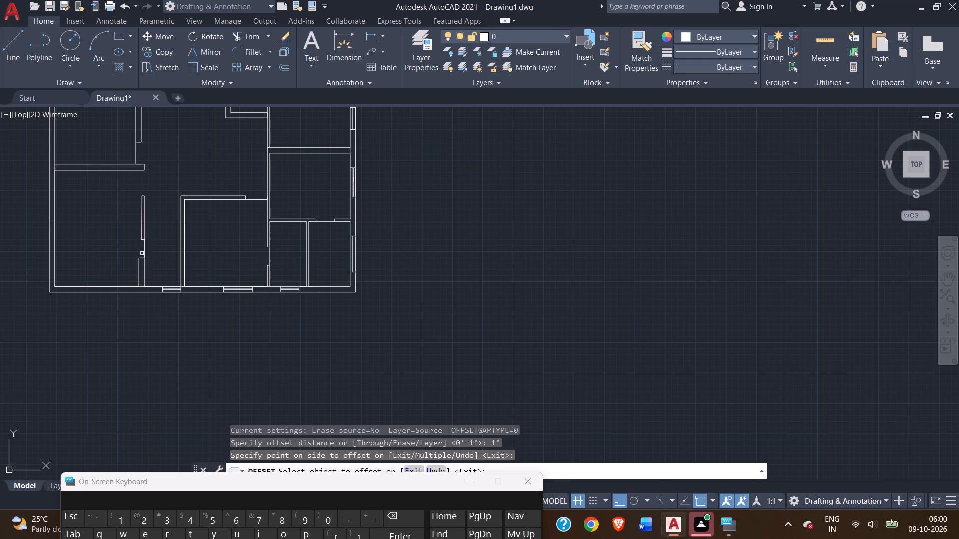
scroll(129, 251, up, 1)
click(20, 55)
middle_drag(87, 235, 112, 241)
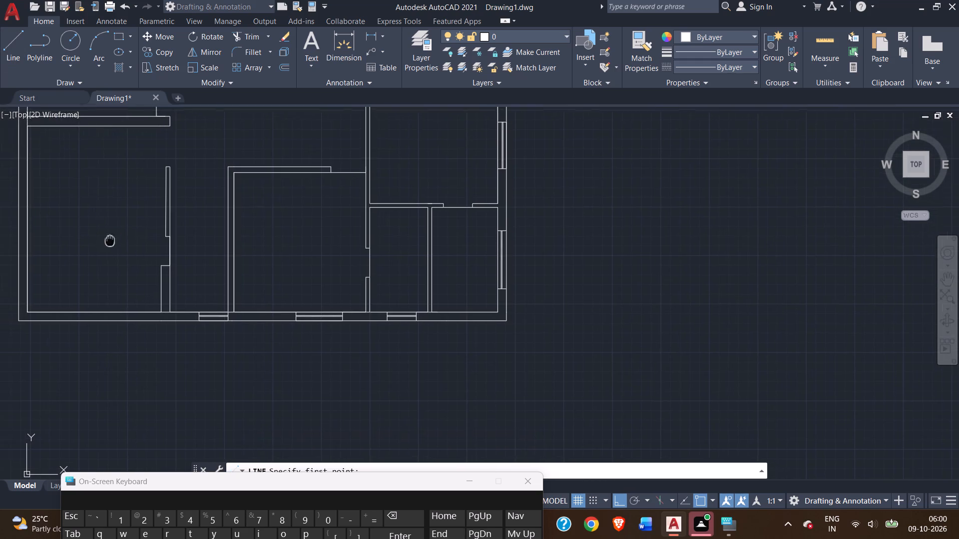
middle_drag(112, 241, 172, 241)
scroll(199, 334, up, 1)
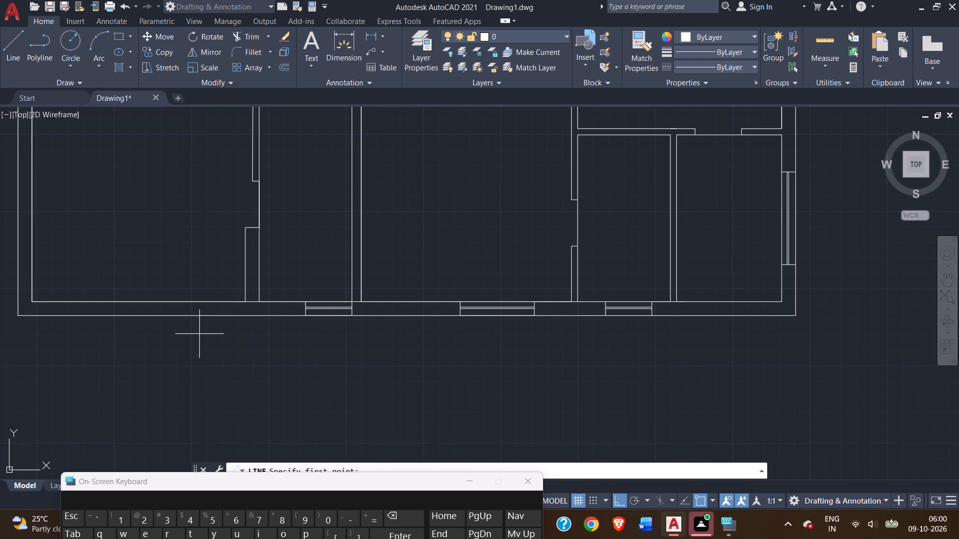
scroll(199, 334, up, 2)
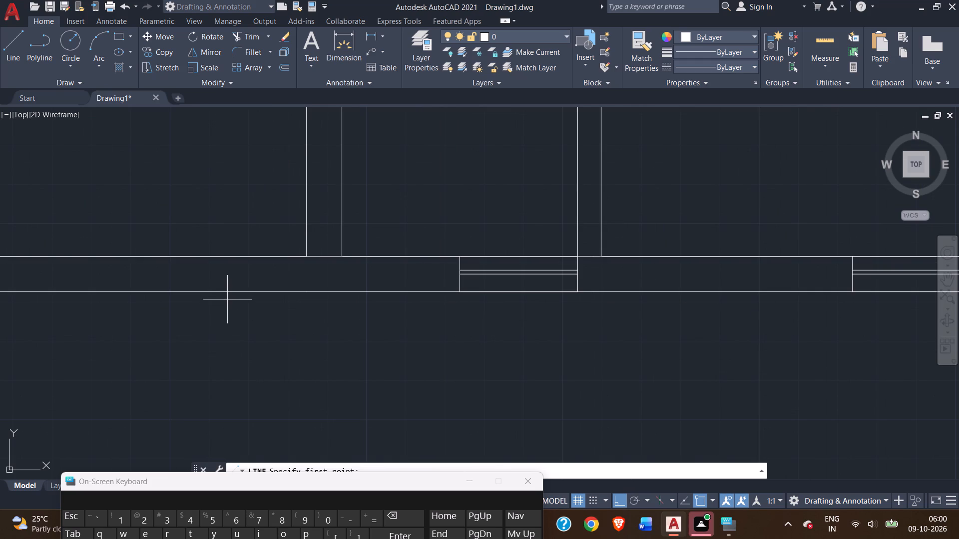
click(304, 257)
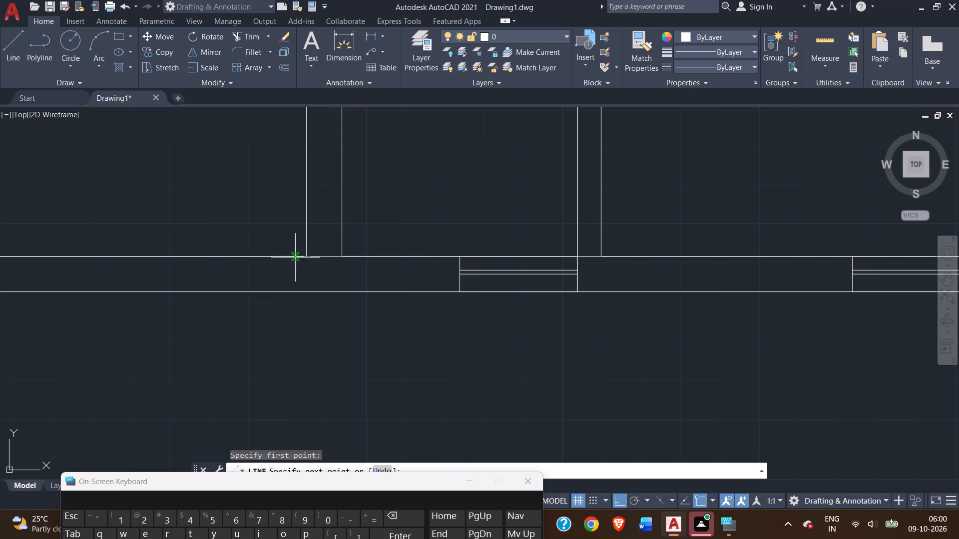
text(1'')
key(Return)
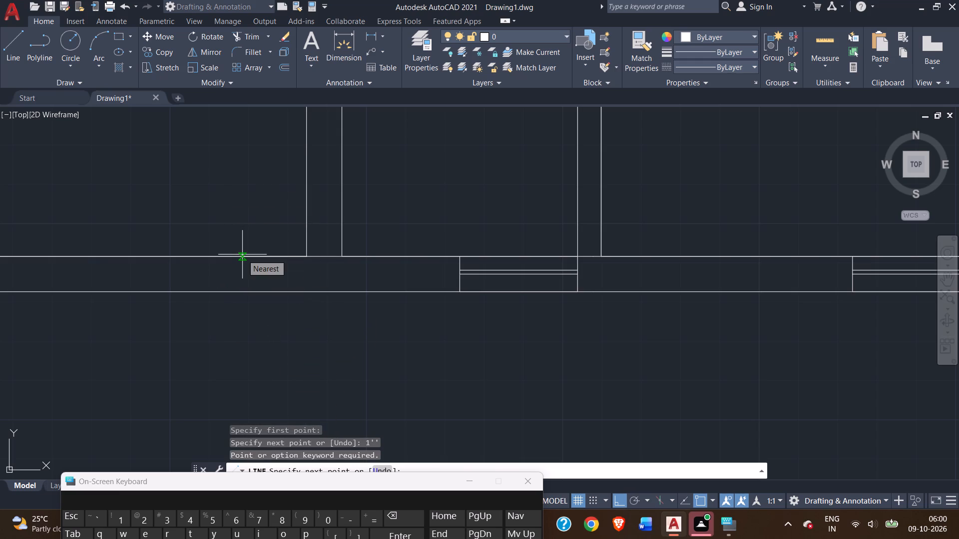
text(1')
key(Return)
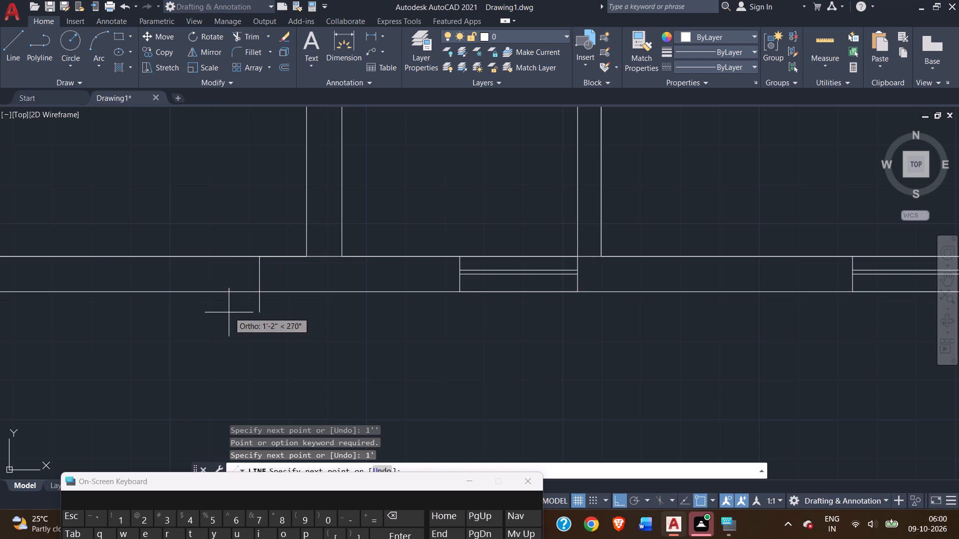
click(258, 291)
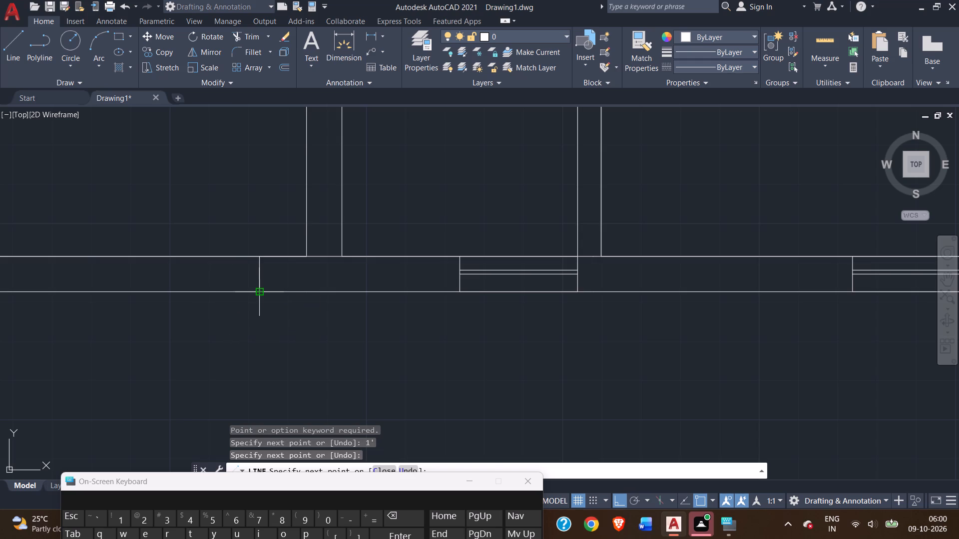
Continue the line 5' left along the bottom wall's outer face and back across the wall as the opening's left jamb.
scroll(160, 296, down, 2)
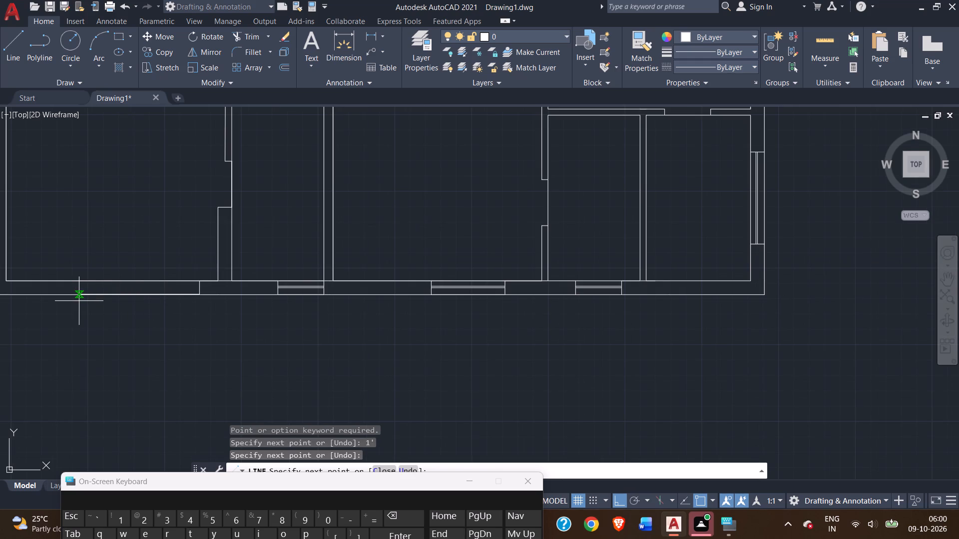
text(5')
key(Return)
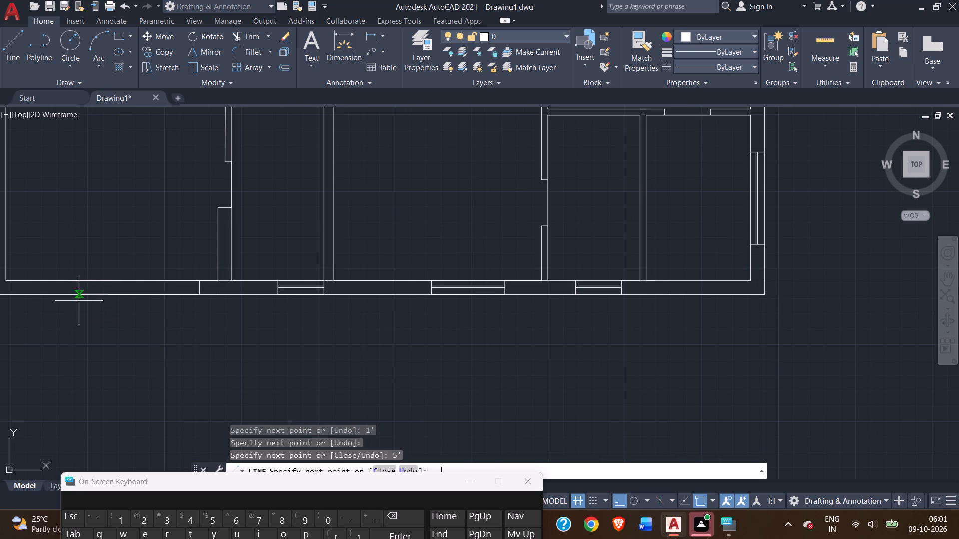
scroll(75, 299, up, 2)
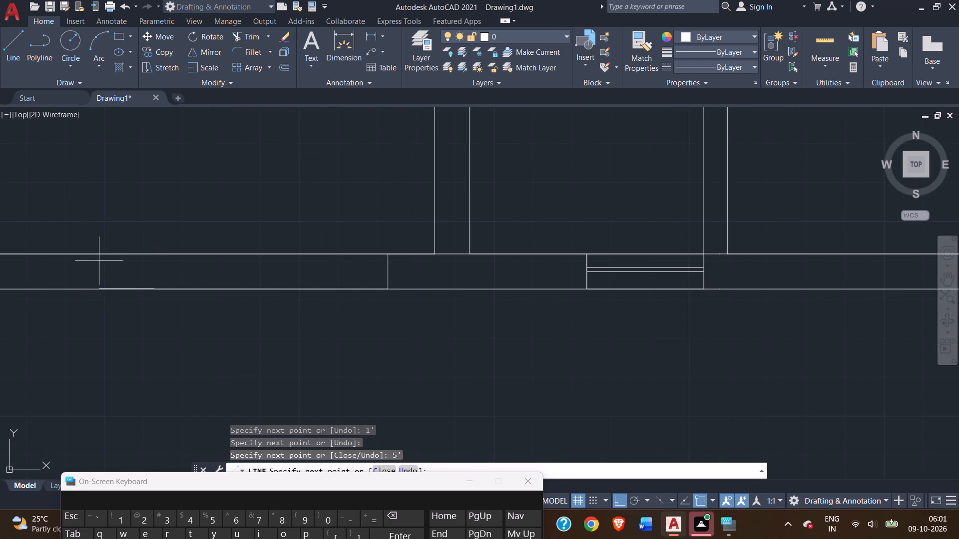
click(153, 254)
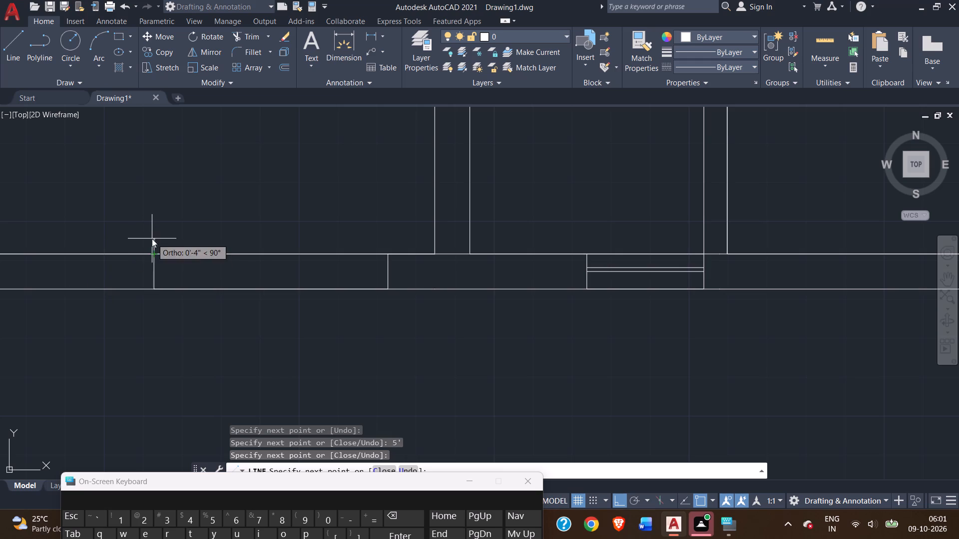
right_click(152, 239)
double_click(180, 245)
click(255, 227)
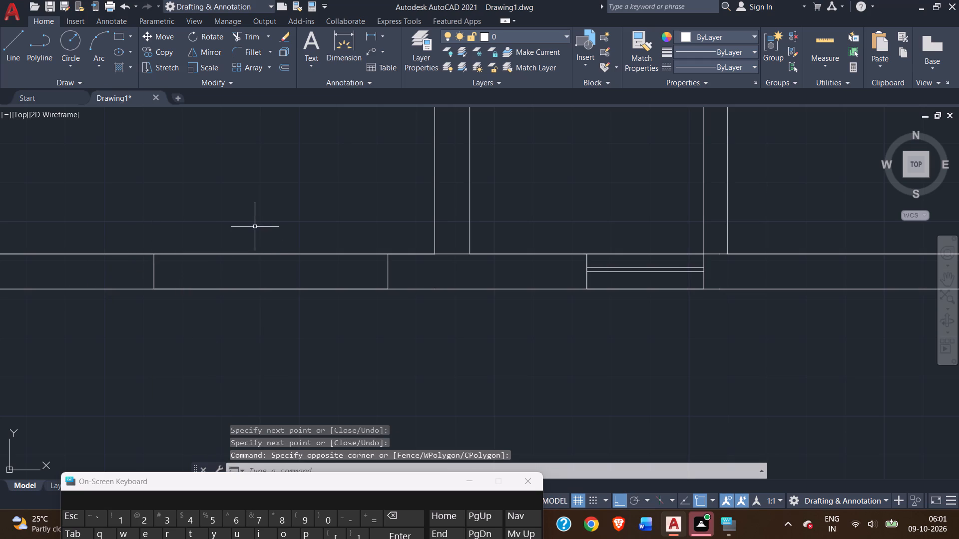
Erase the 5' segment on the outer face and the 1' segment on the inner face, keeping the opening's two jambs.
click(270, 288)
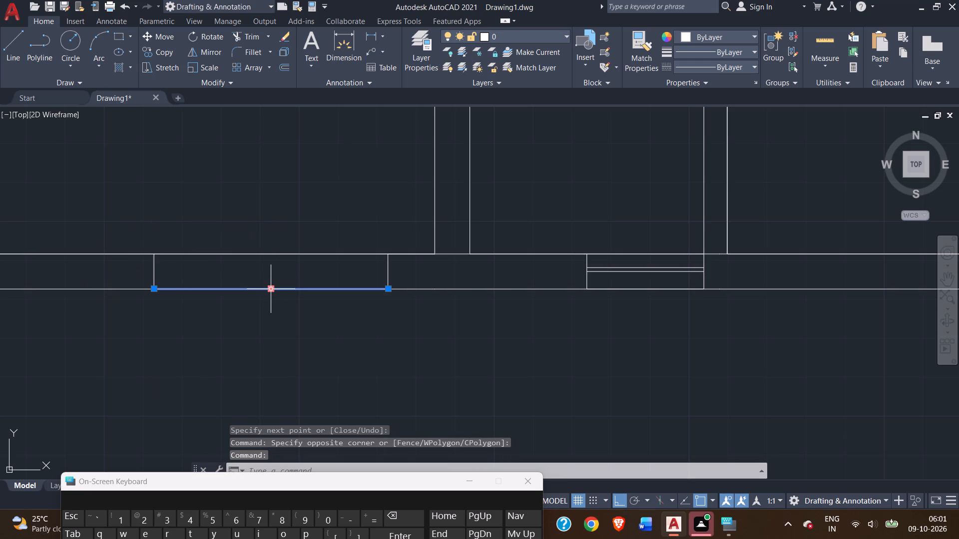
key(Delete)
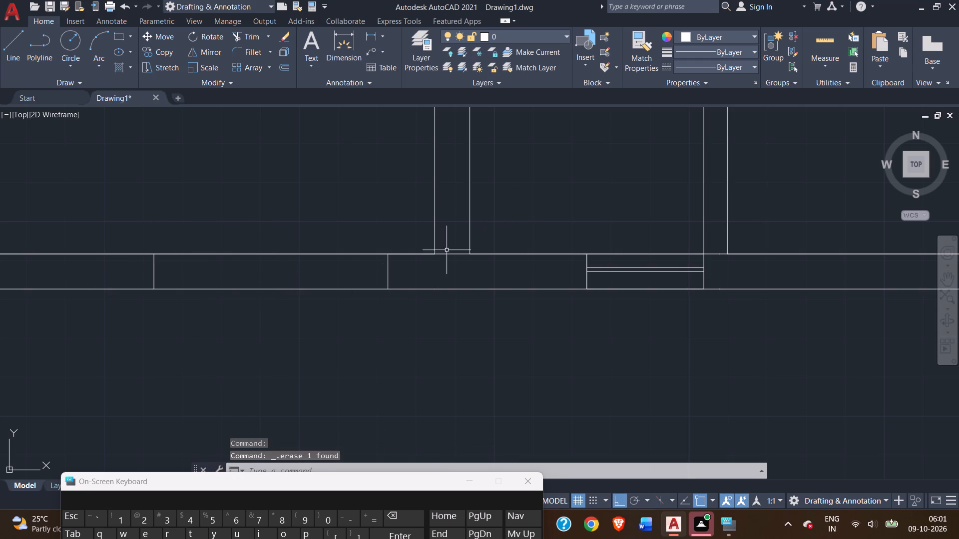
click(406, 254)
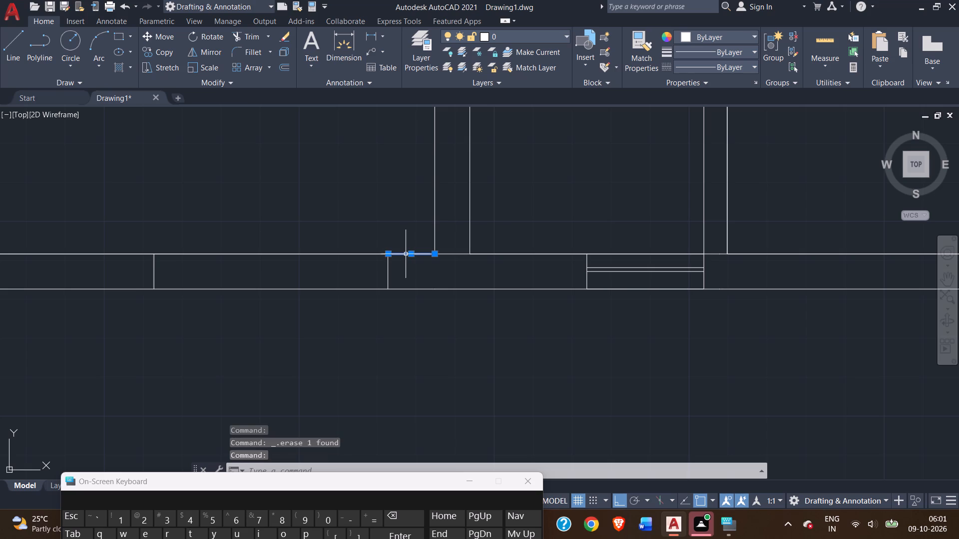
key(Delete)
Erase the selected bottom-wall inner-face lines in the leftmost room and the next three bays to its right, one at a time.
scroll(295, 250, up, 2)
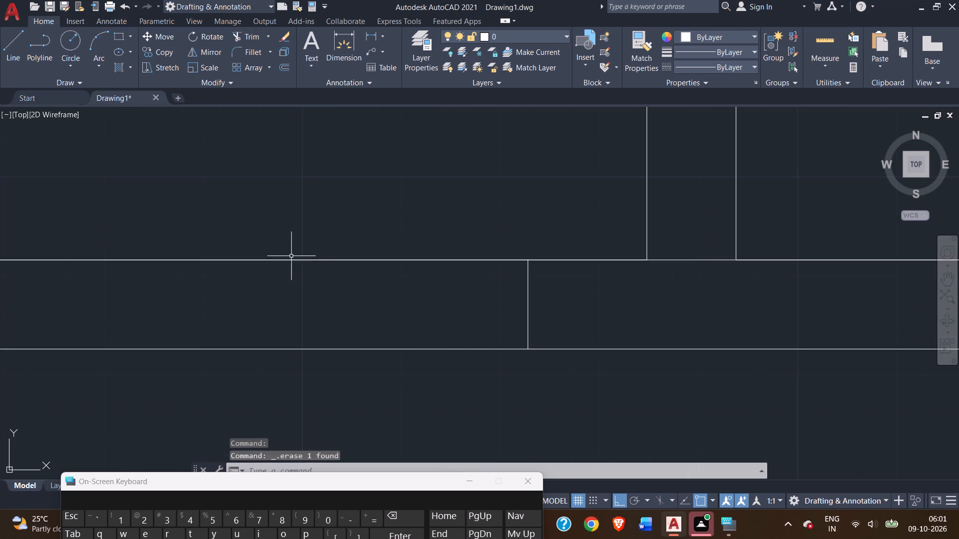
double_click(291, 261)
scroll(299, 248, down, 3)
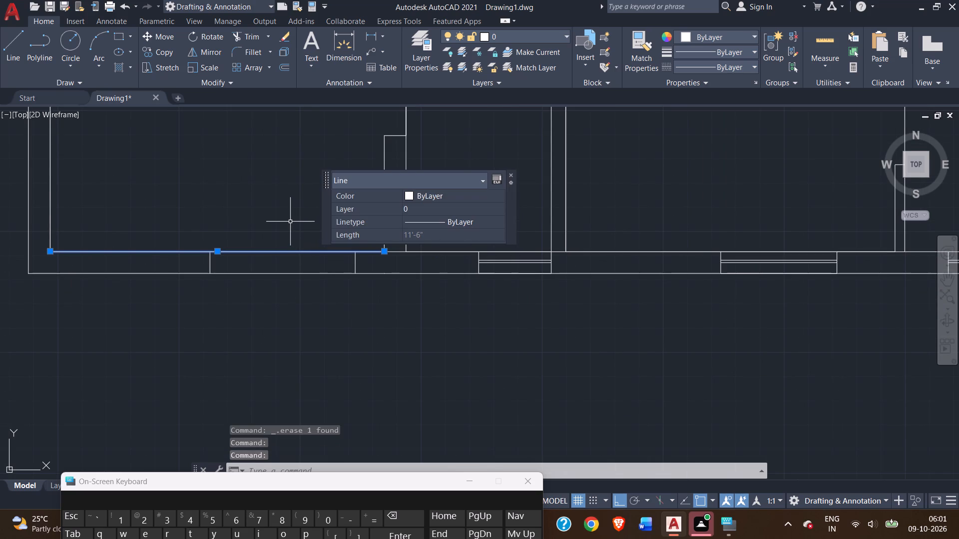
middle_drag(290, 222, 319, 286)
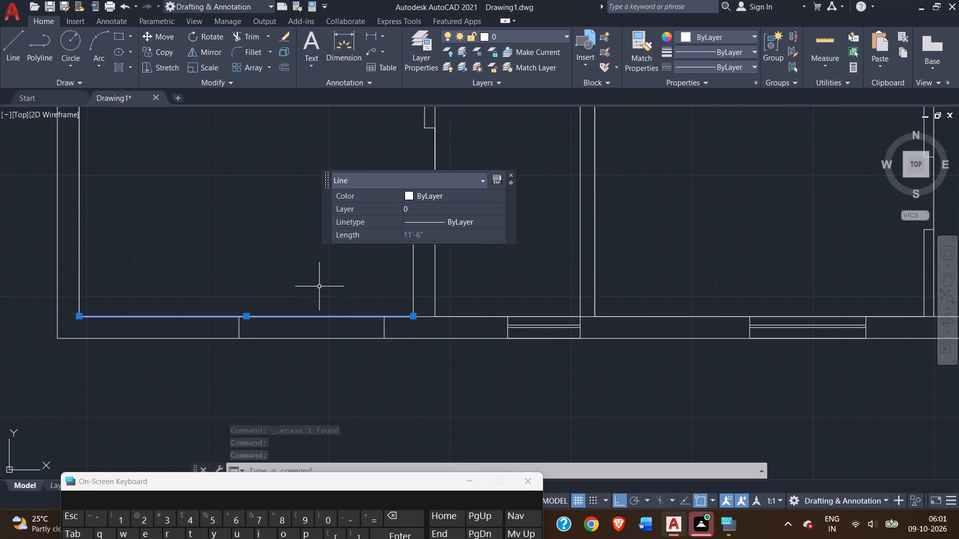
key(Delete)
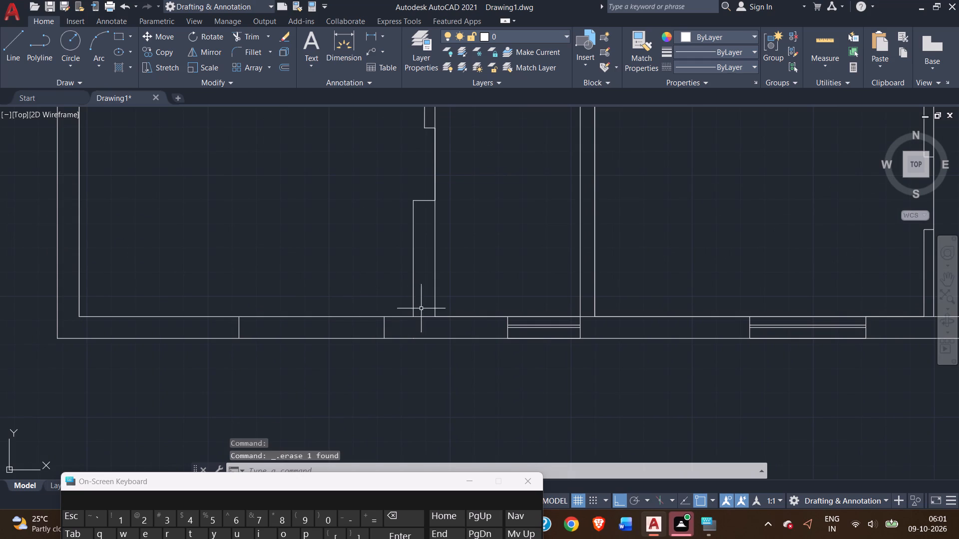
click(458, 317)
key(Delete)
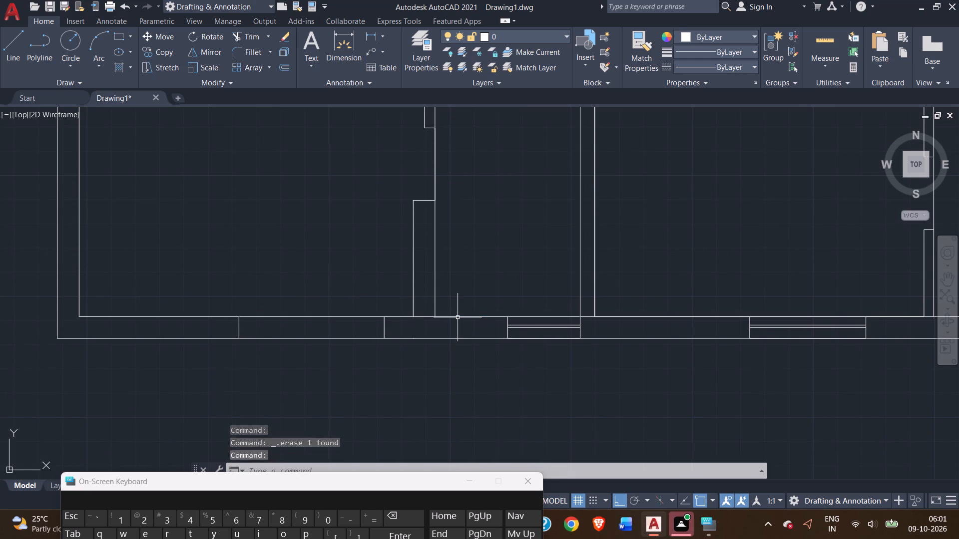
click(630, 318)
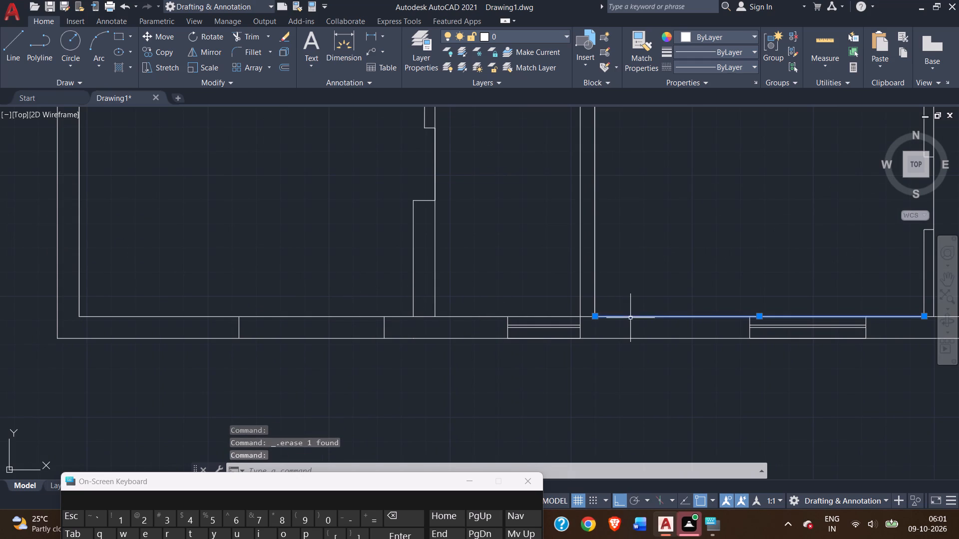
middle_drag(648, 287, 474, 287)
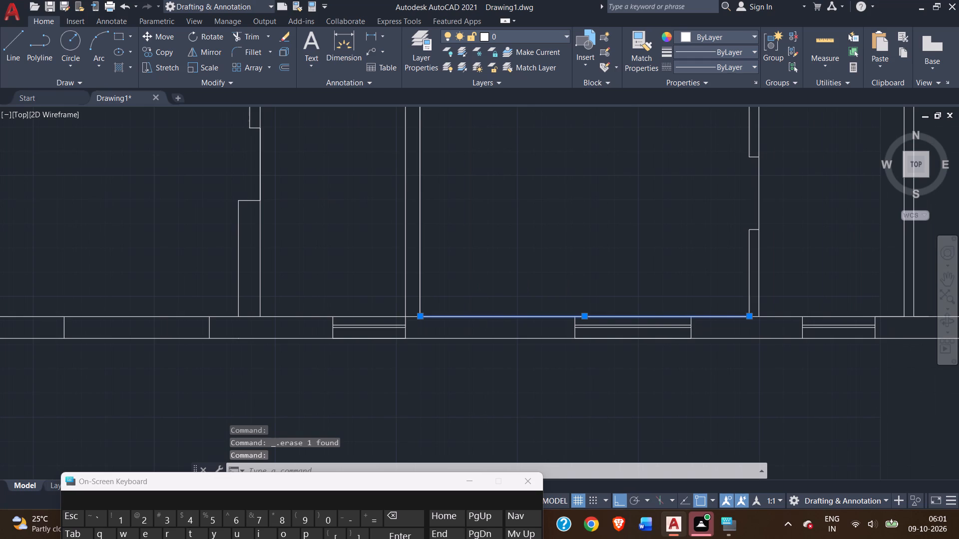
key(Delete)
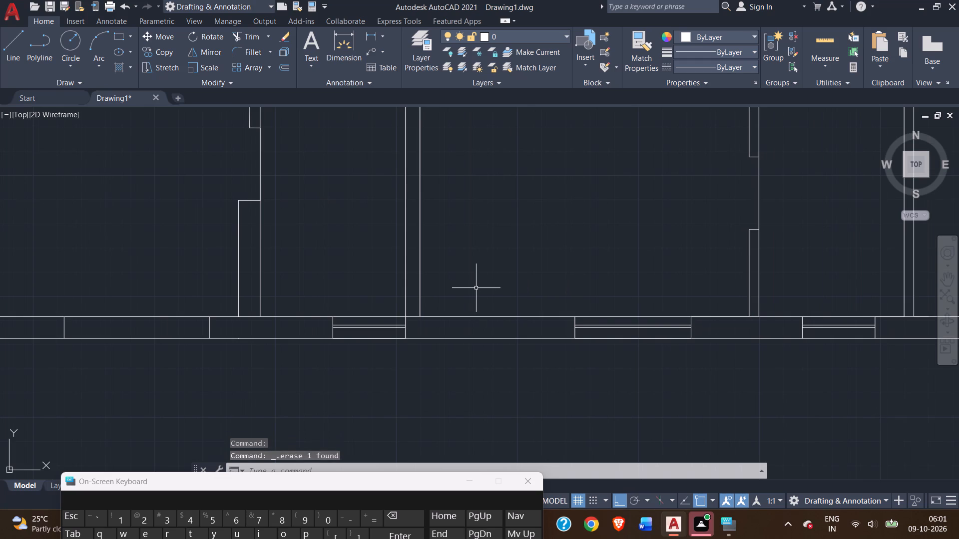
middle_drag(479, 289, 228, 301)
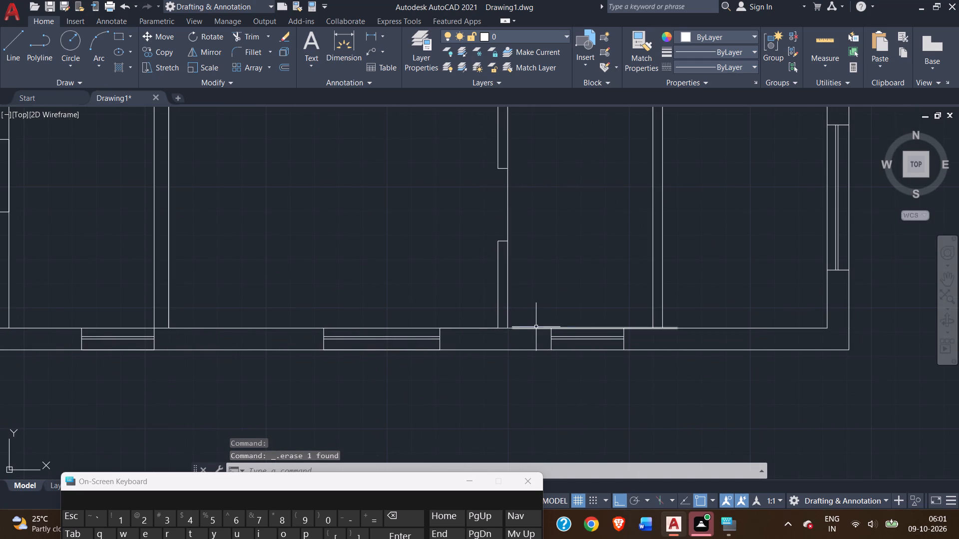
click(536, 327)
key(Delete)
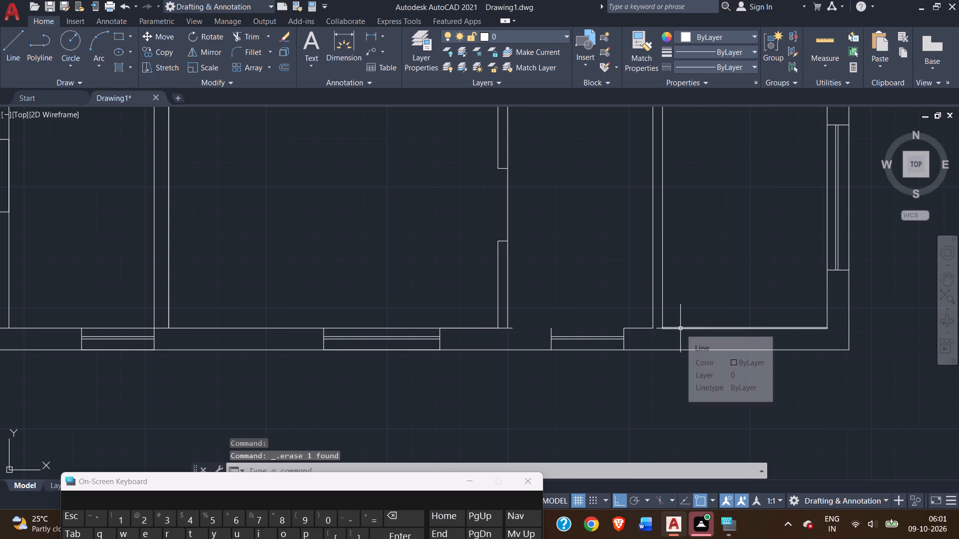
Undo the last erase on the bottom wall's inner face.
key(ctrl+z)
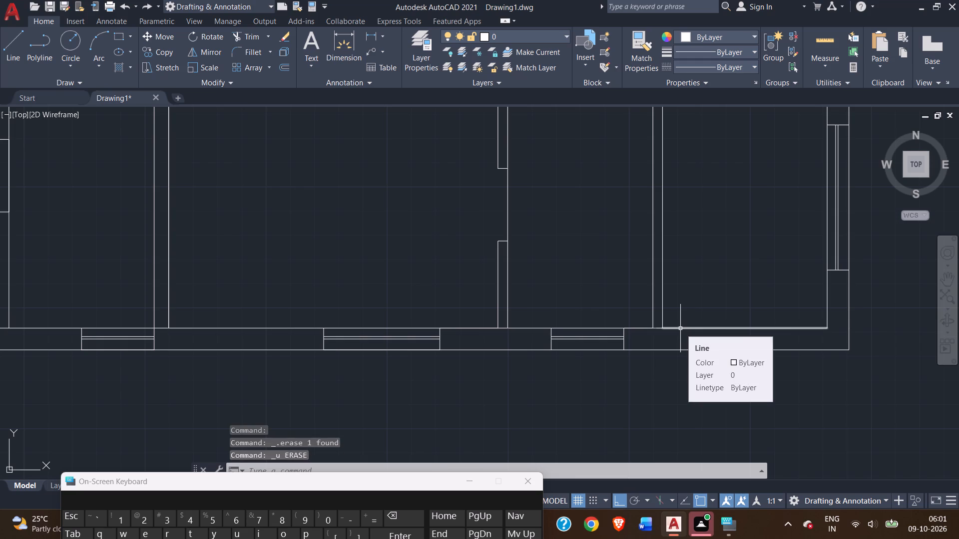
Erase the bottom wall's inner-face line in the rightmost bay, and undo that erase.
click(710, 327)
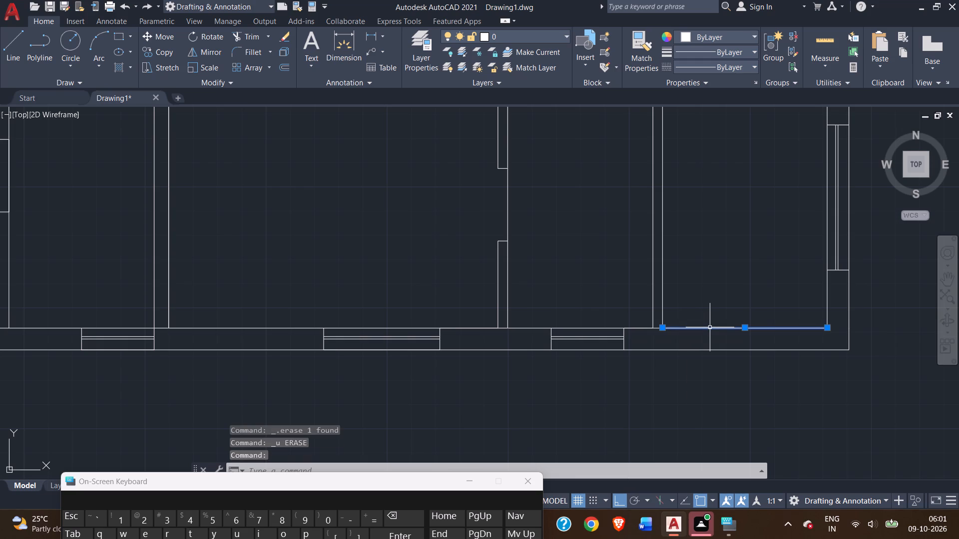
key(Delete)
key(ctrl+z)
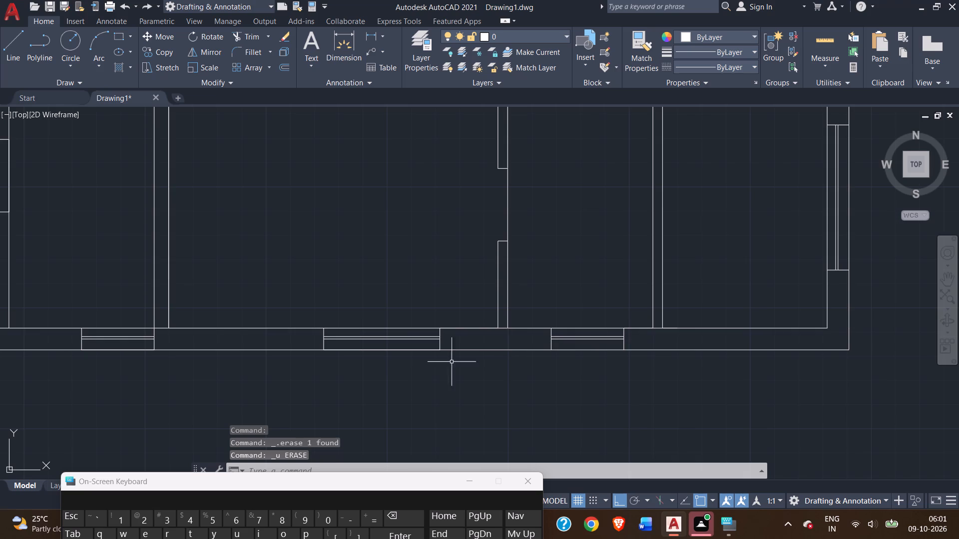
Draw a horizontal line between the midpoints of the two jambs of the leftmost room's bottom-wall opening.
scroll(349, 310, down, 1)
middle_drag(342, 291, 508, 332)
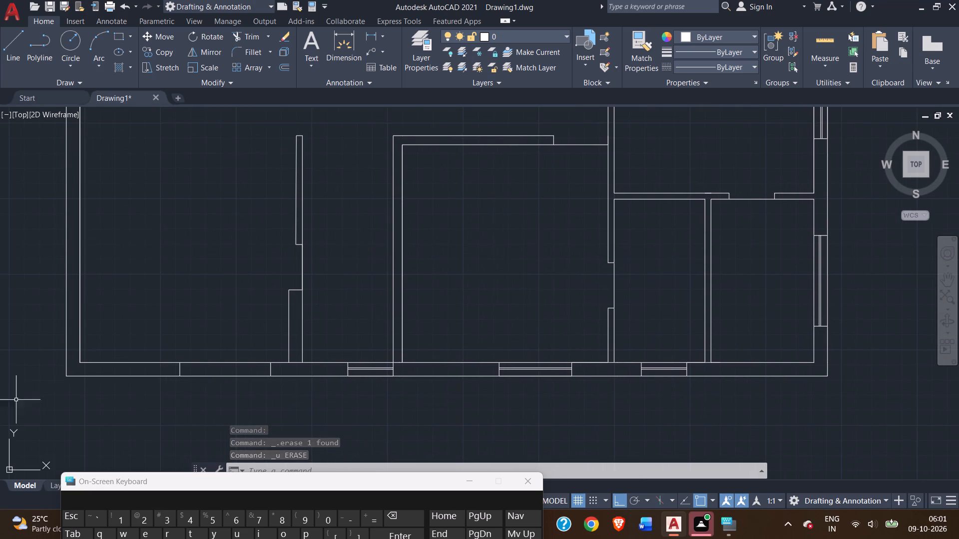
click(9, 55)
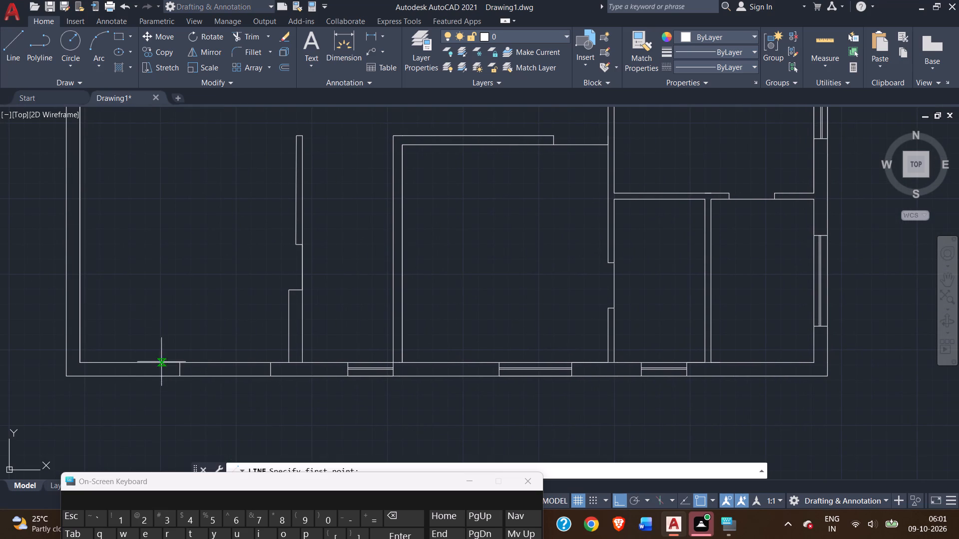
scroll(163, 371, up, 3)
click(222, 367)
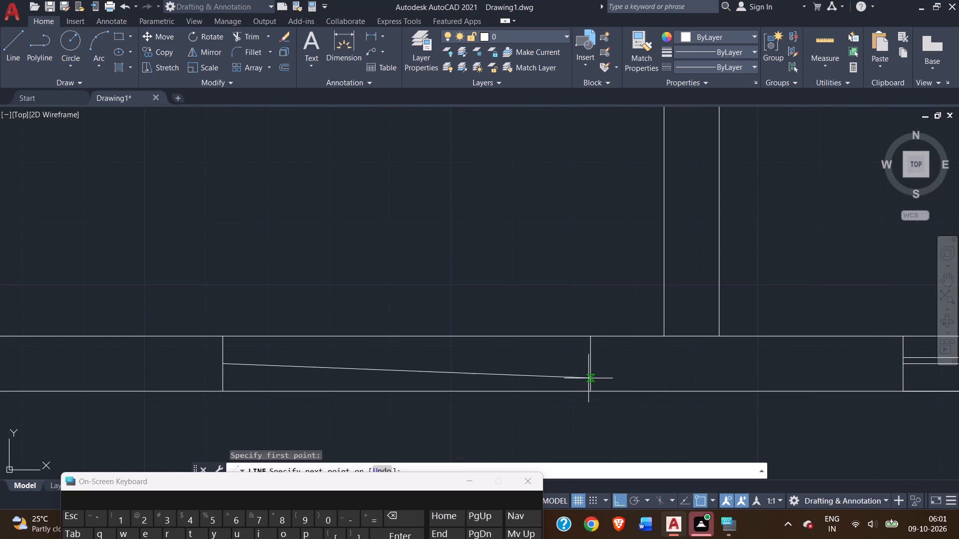
click(591, 363)
right_click(570, 348)
click(585, 354)
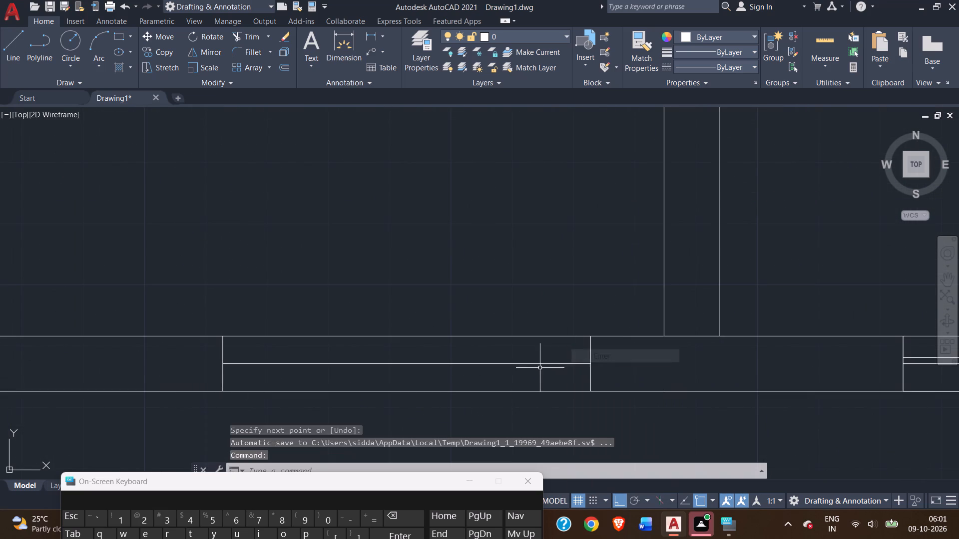
Offset the opening's centre line 1" toward the room to form the window's second glass line.
click(539, 362)
text(off)
key(Return)
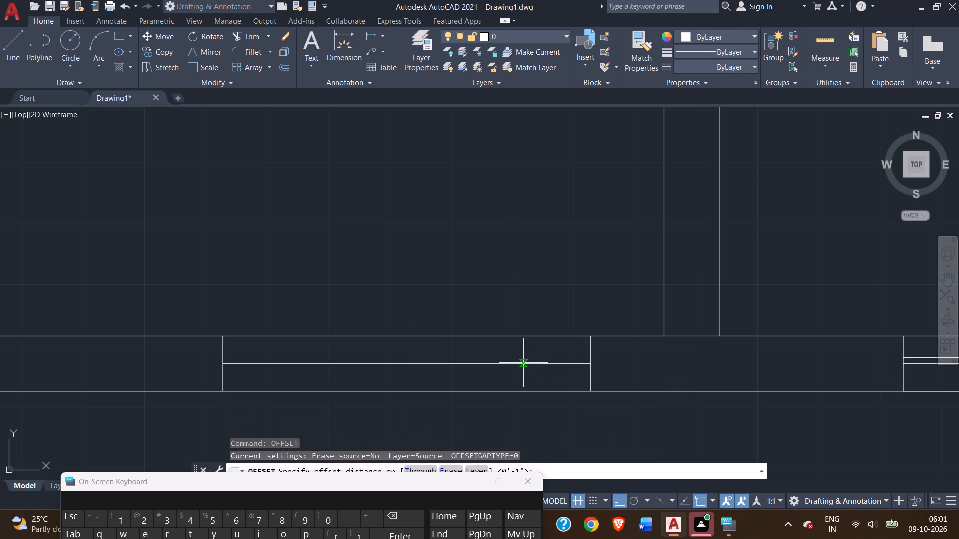
key(1)
key(shift+quotedbl)
key(Return)
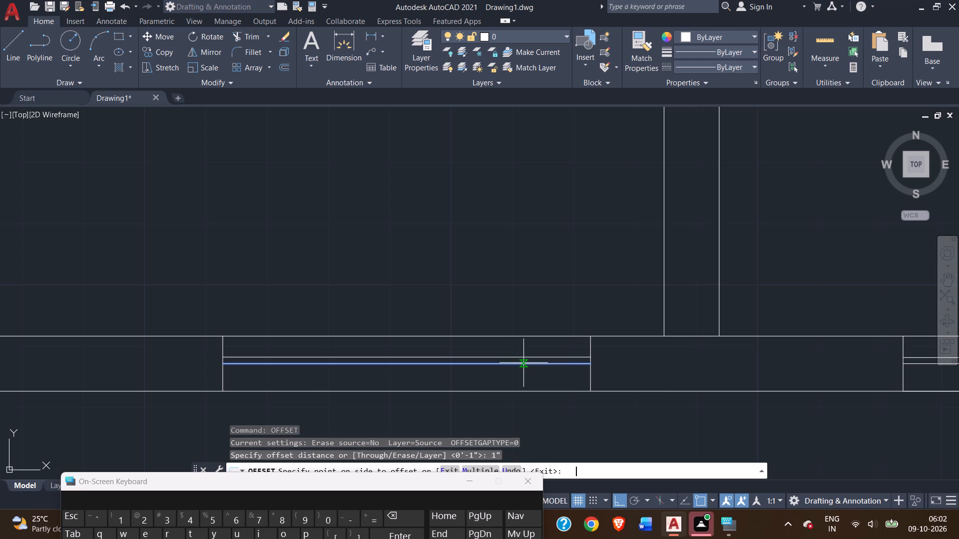
click(522, 347)
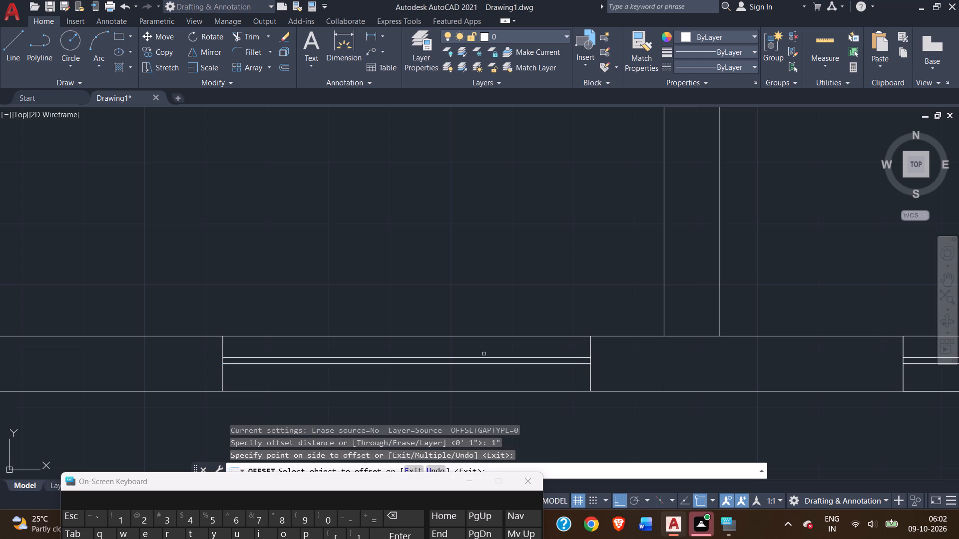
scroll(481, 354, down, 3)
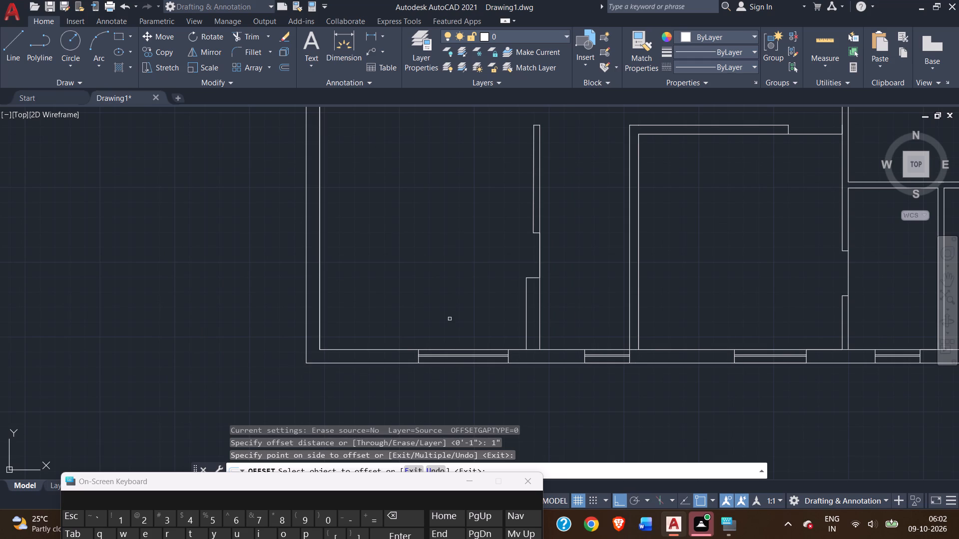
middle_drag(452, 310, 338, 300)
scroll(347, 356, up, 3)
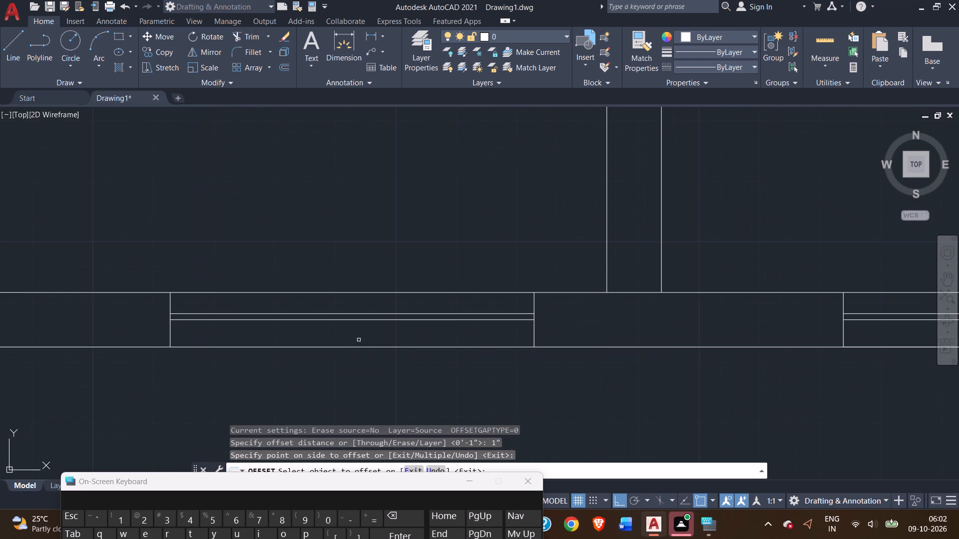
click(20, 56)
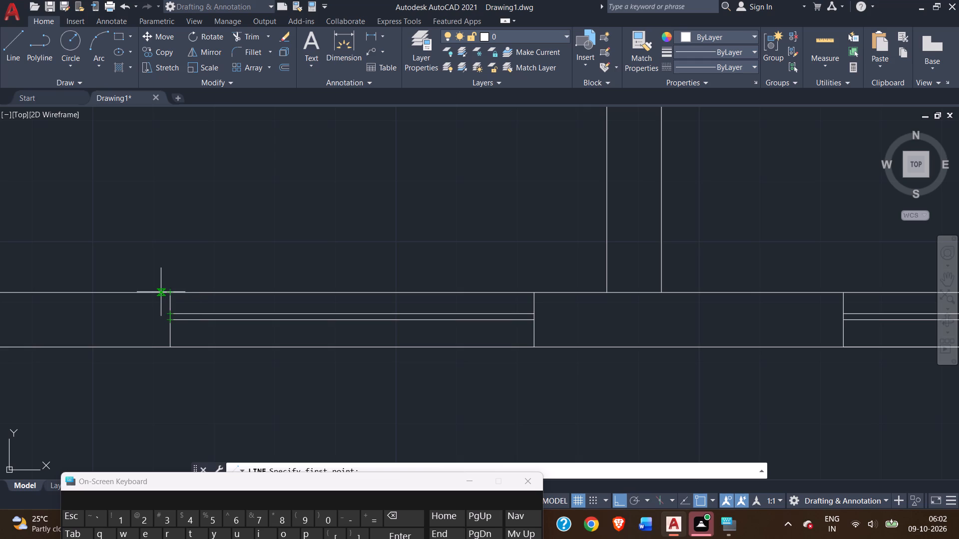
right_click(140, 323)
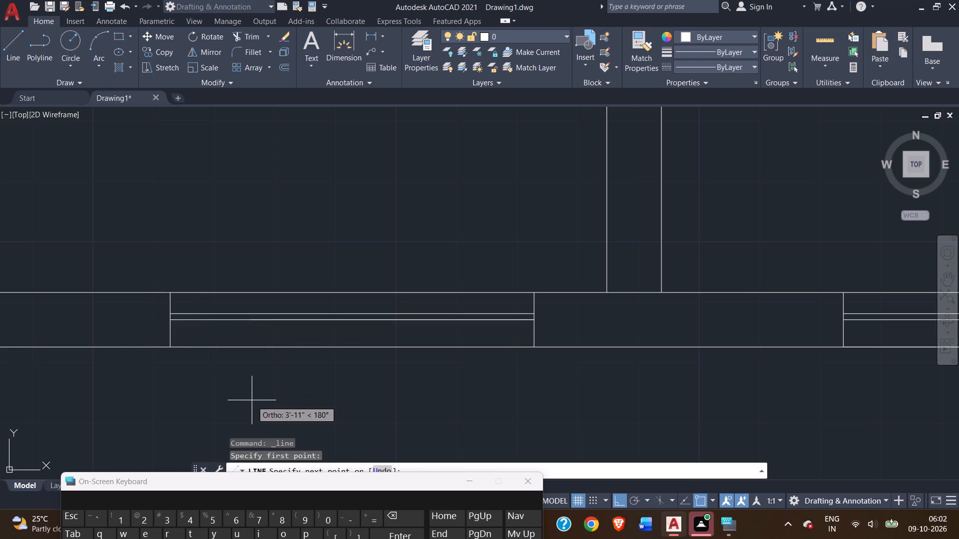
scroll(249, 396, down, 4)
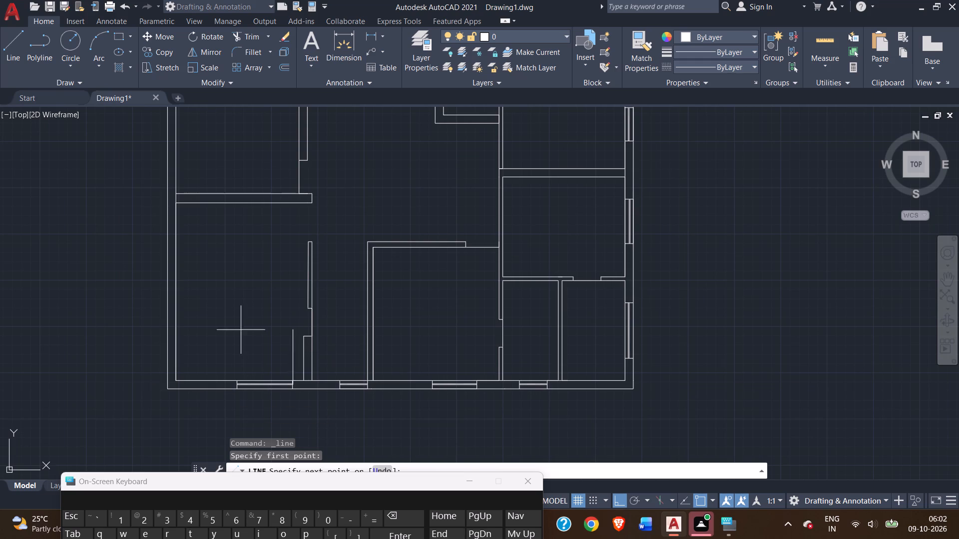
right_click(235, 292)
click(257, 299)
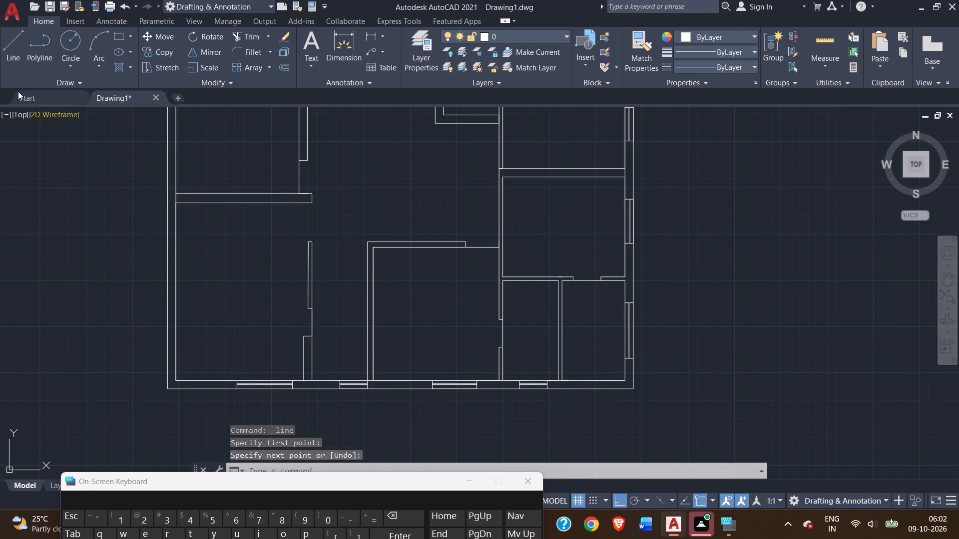
From the foot of the leftmost room's partition, draw a line 9' up its outer side and 5' across to the facing wall.
click(9, 52)
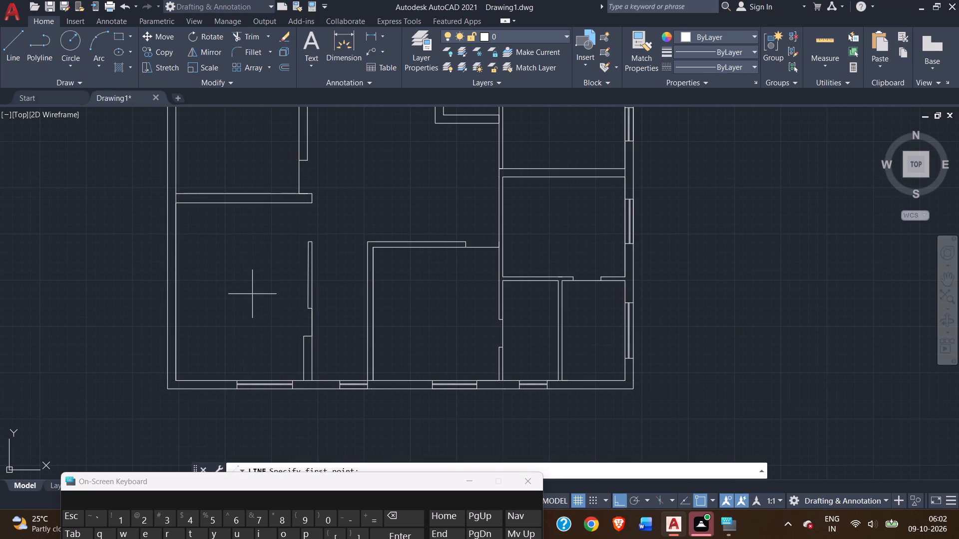
click(312, 378)
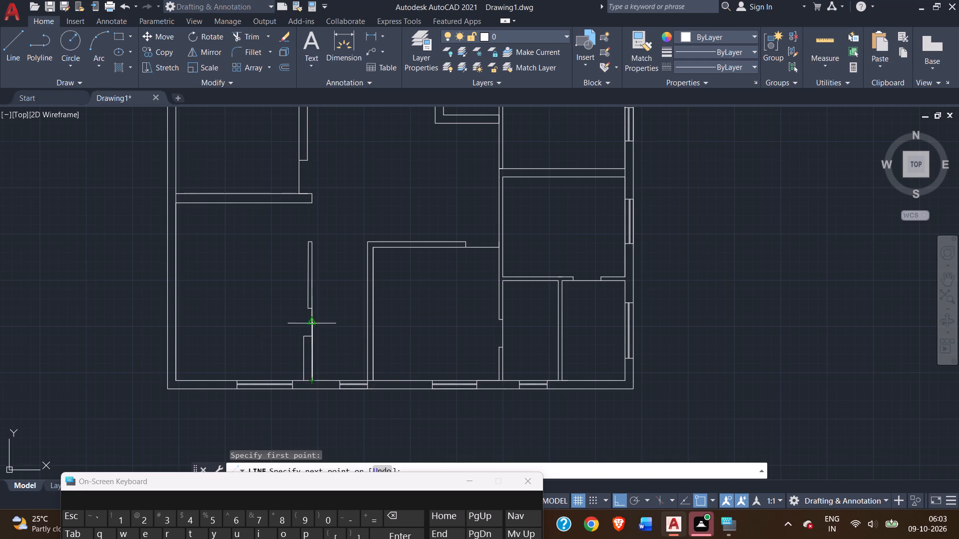
text(9')
key(Return)
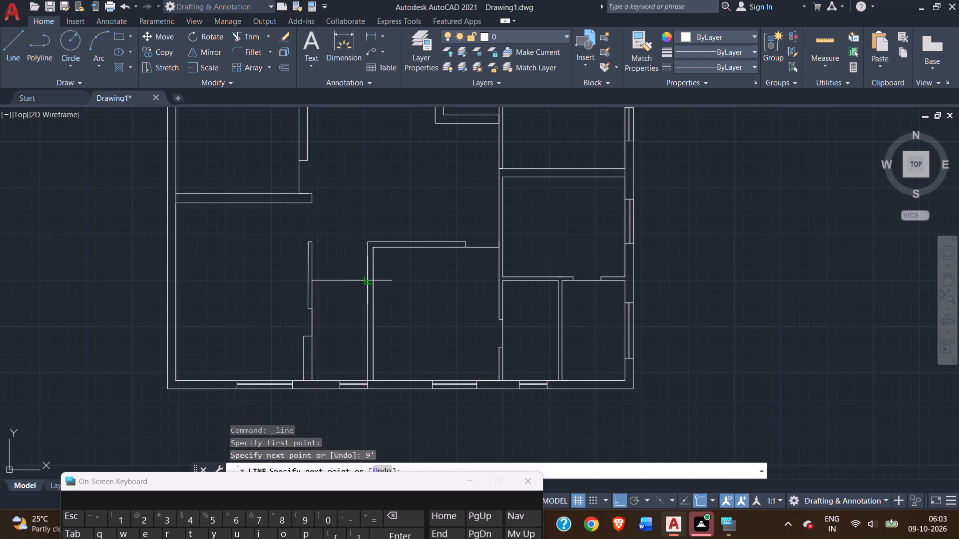
click(367, 283)
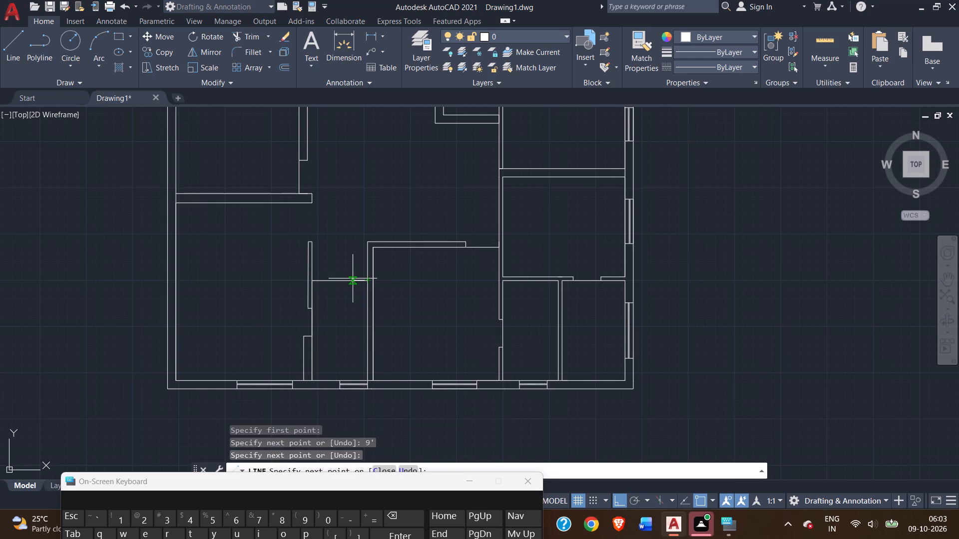
scroll(369, 295, up, 2)
right_click(311, 294)
click(341, 302)
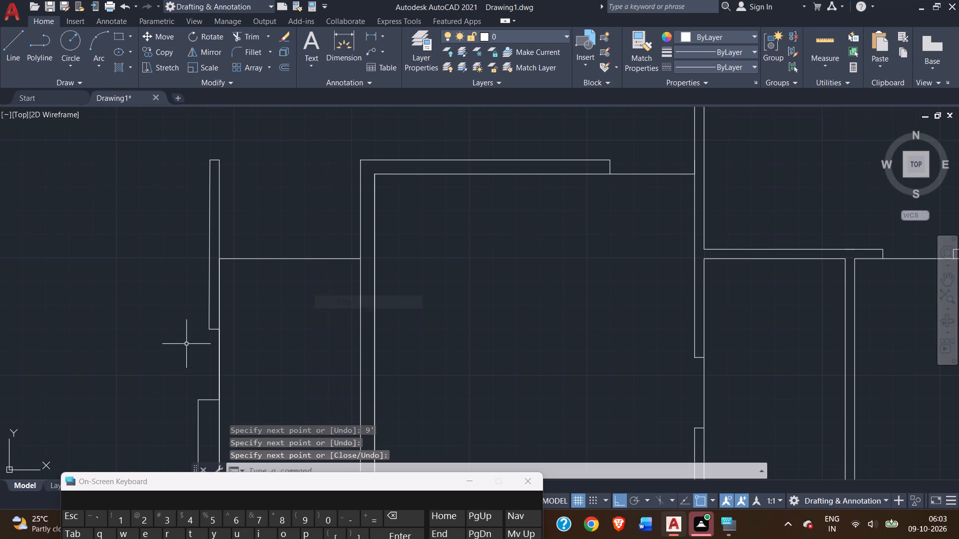
Erase the 9' vertical guide line along the partition, keeping the horizontal line across the narrow bay.
click(220, 282)
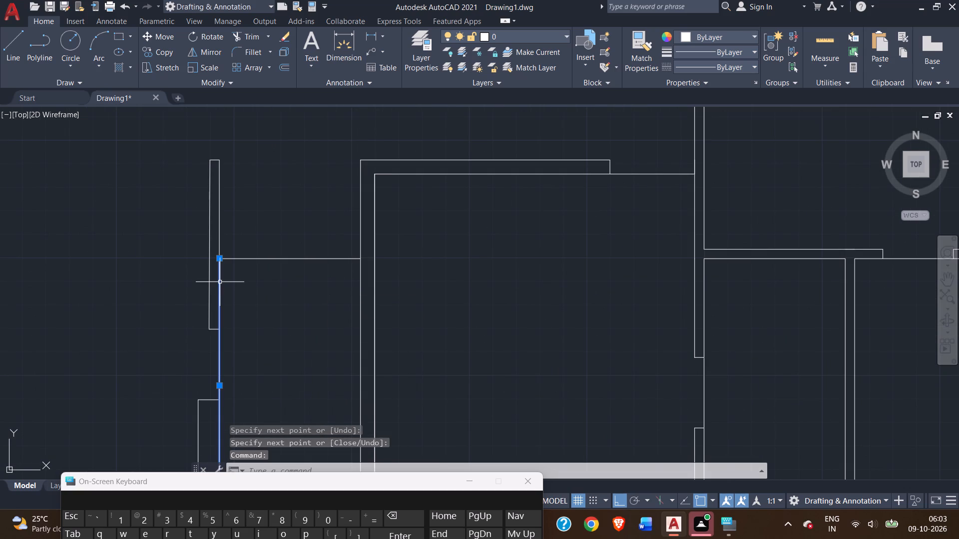
key(Delete)
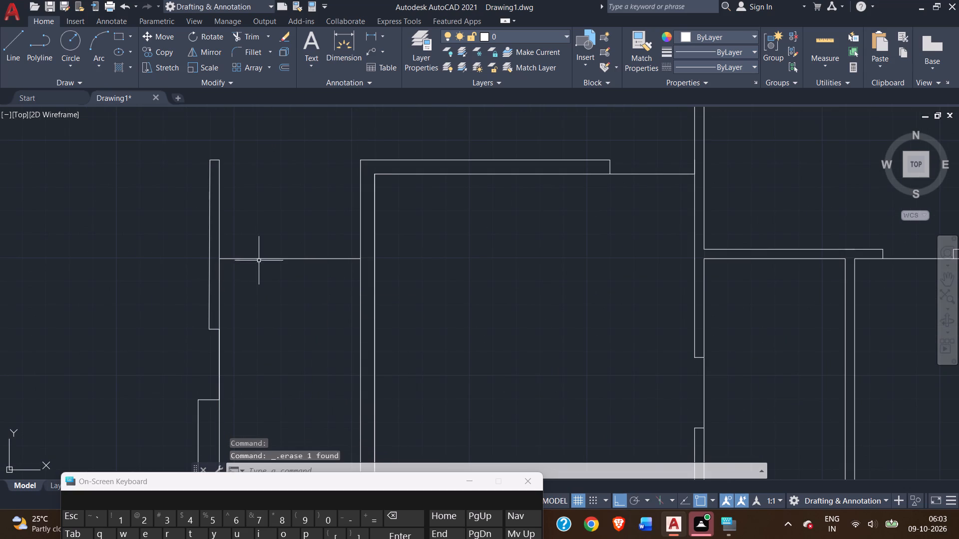
Offset the 5' horizontal line across the narrow bay 4" upward to form the new partition wall.
double_click(273, 259)
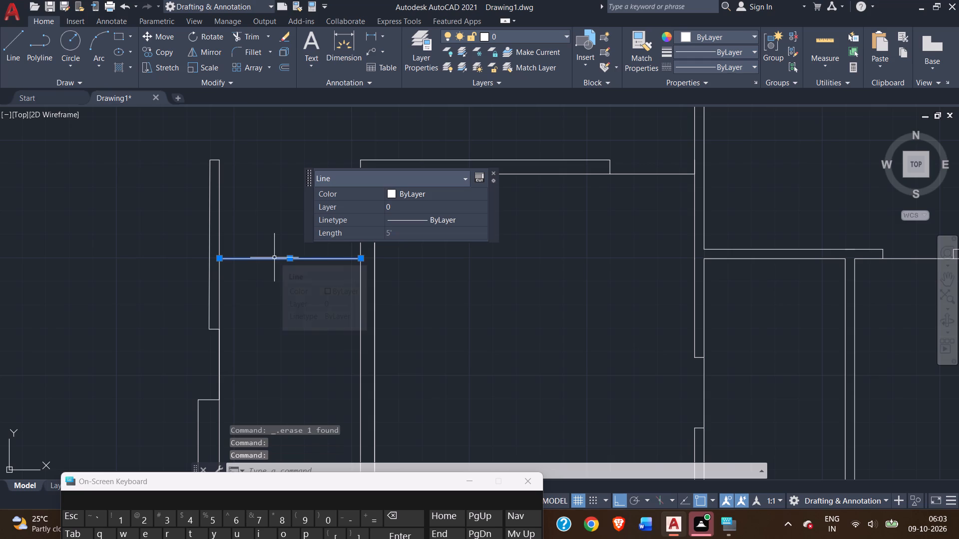
text(off)
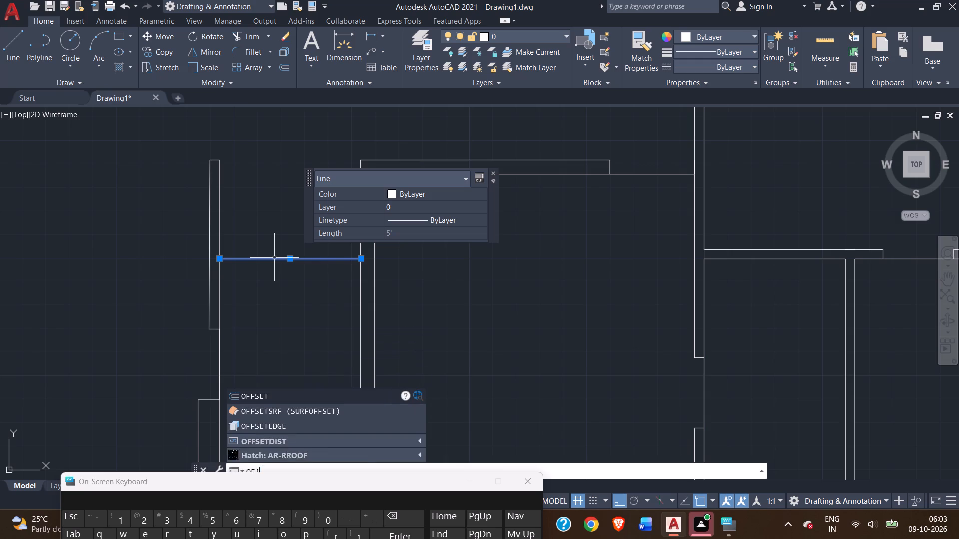
key(Return)
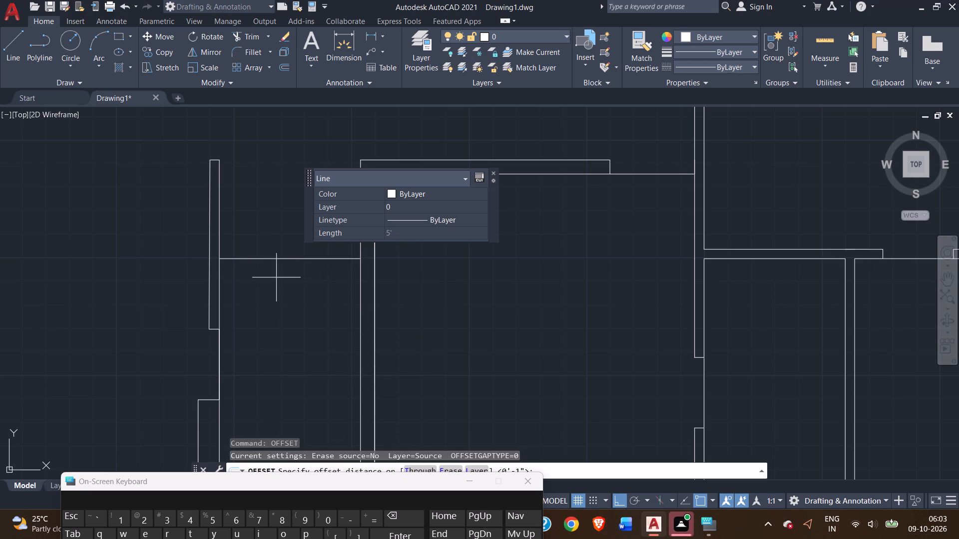
key(4)
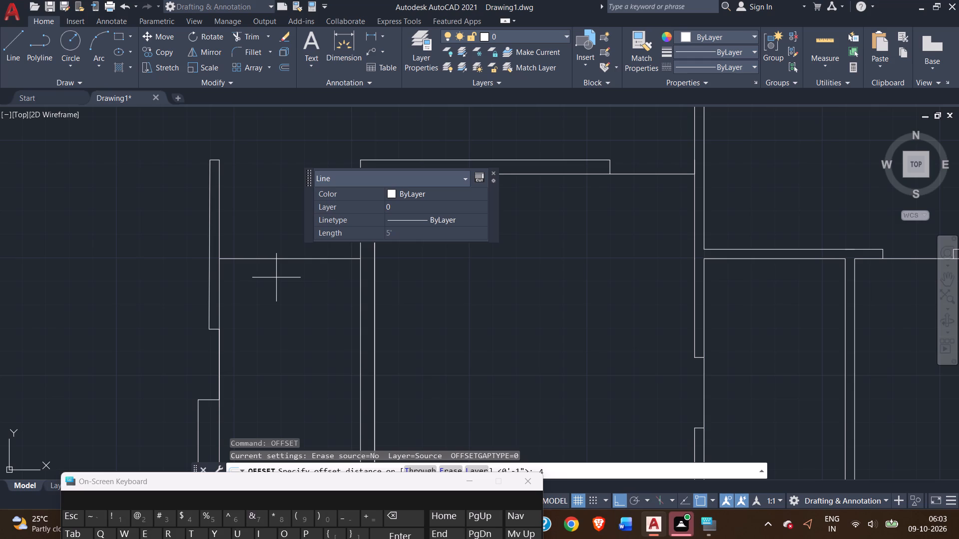
key(shift+quotedbl)
key(Return)
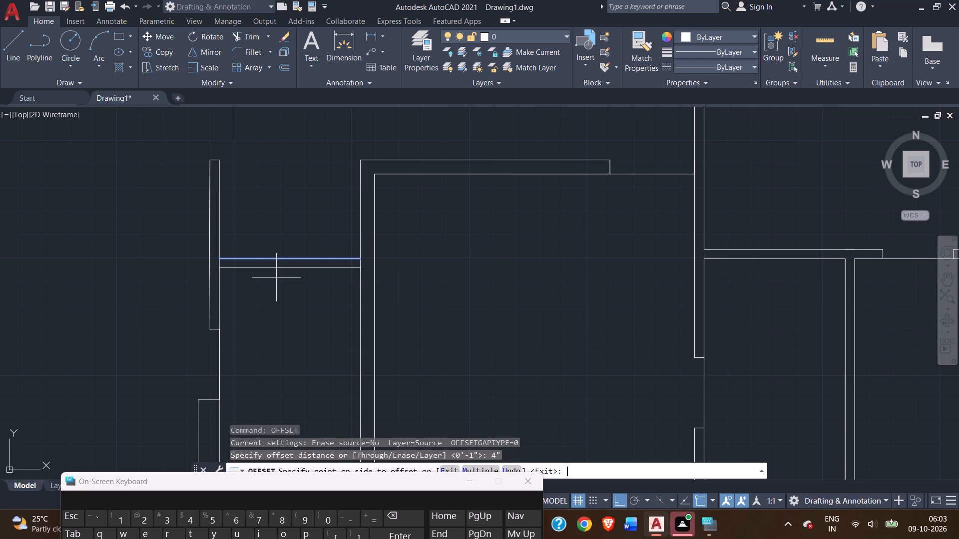
click(294, 224)
scroll(292, 317, down, 2)
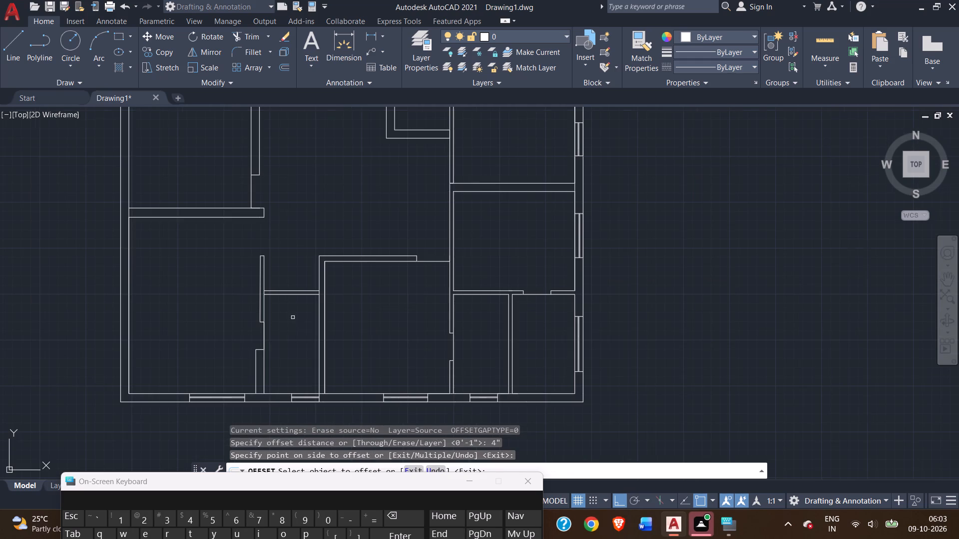
right_click(298, 339)
click(314, 346)
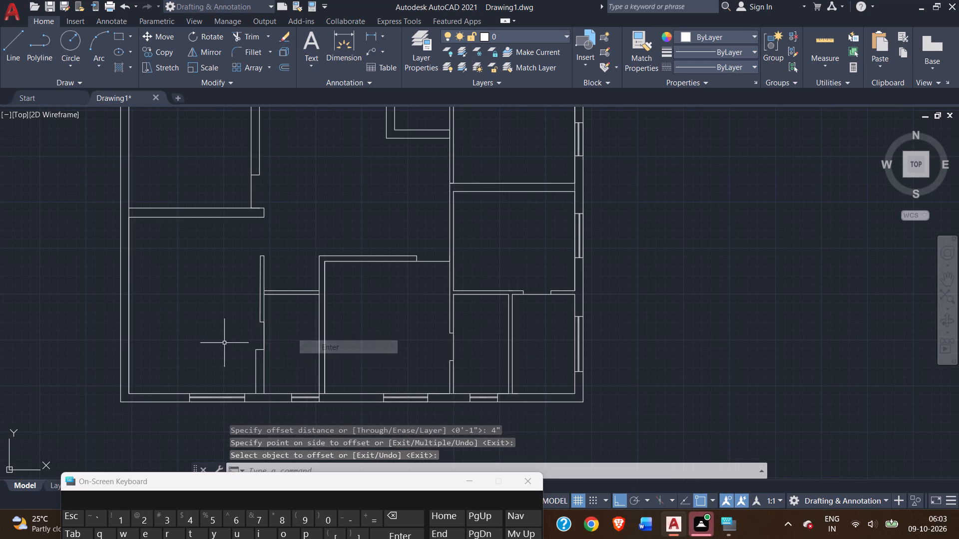
From the upper-left room's bottom-left corner, draw lines 1' up, across the west exterior wall, 4' up and back across, marking an opening.
scroll(188, 305, down, 1)
middle_drag(188, 305, 269, 297)
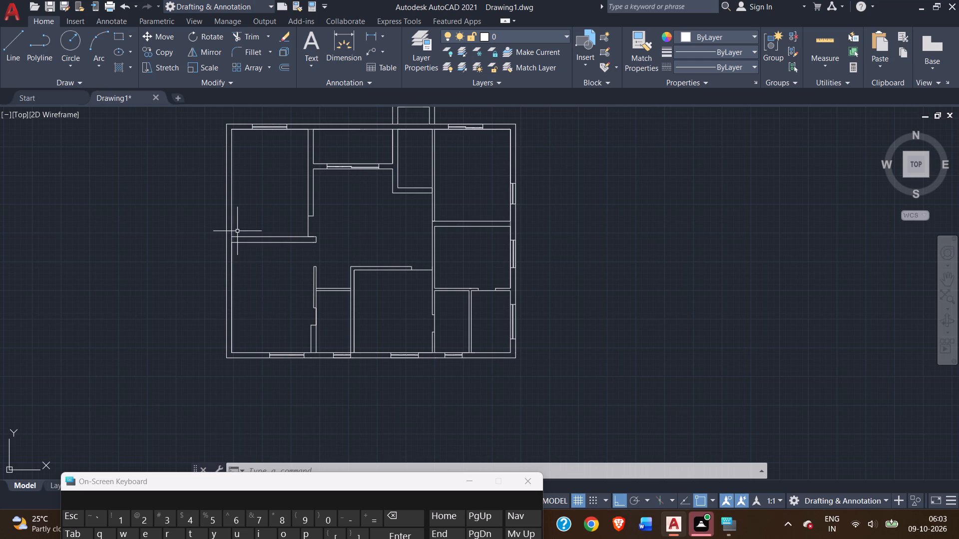
click(12, 41)
scroll(238, 245, up, 2)
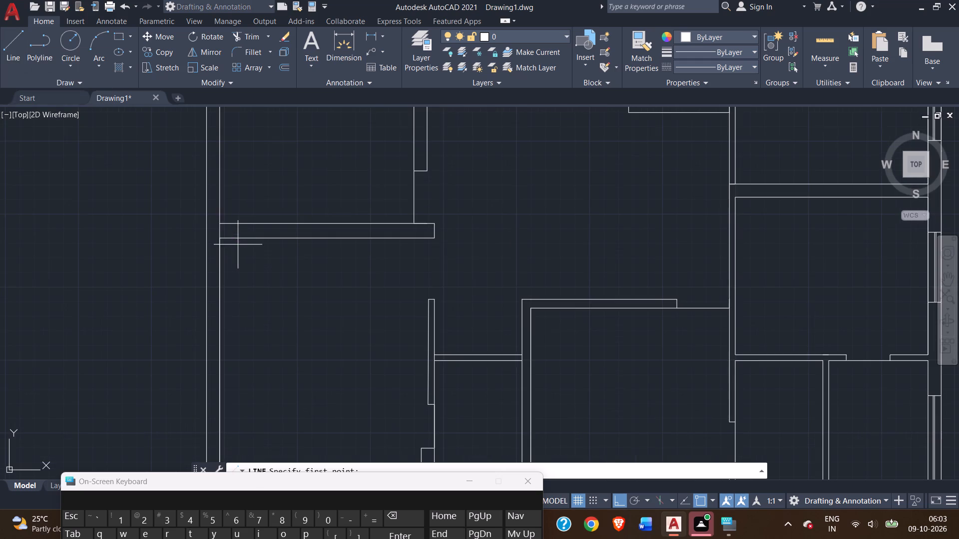
double_click(221, 223)
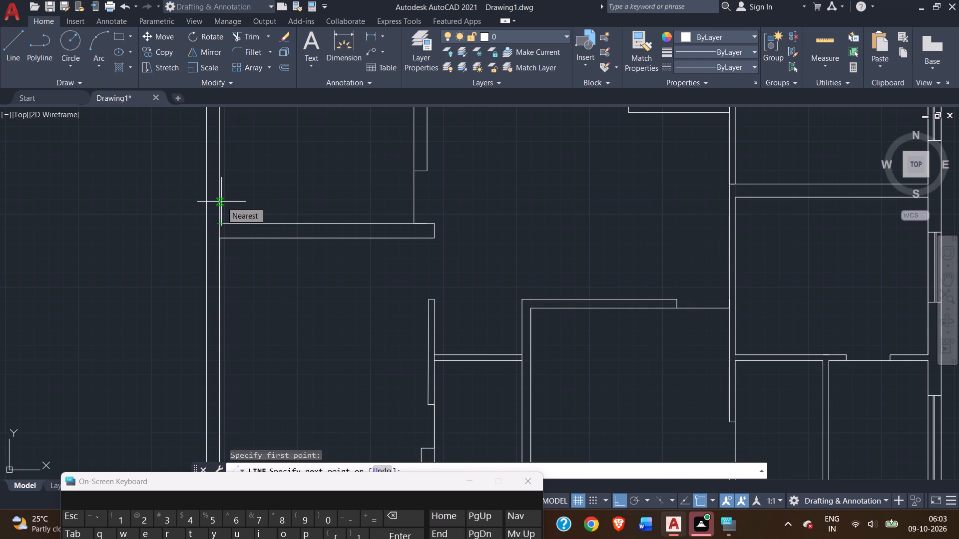
text(1')
key(Return)
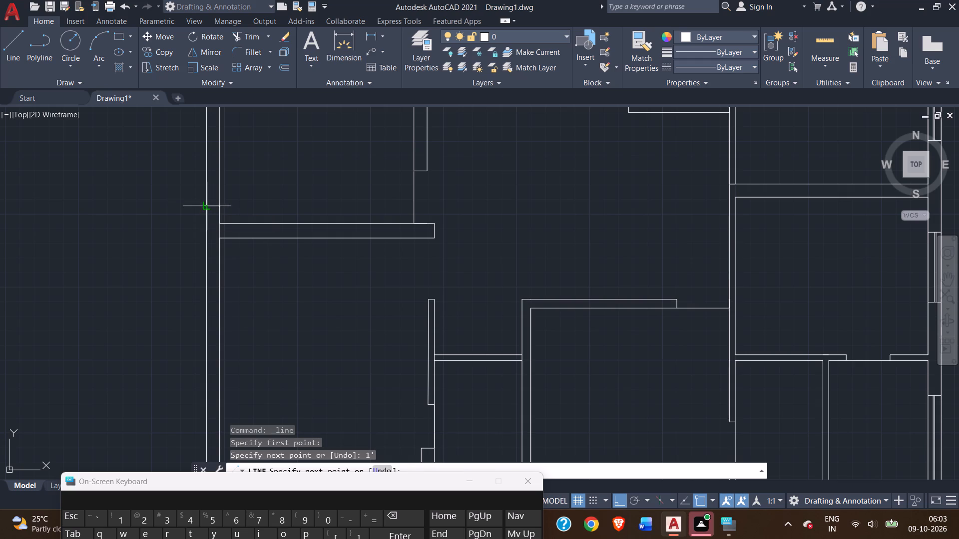
click(204, 206)
text(4')
key(Return)
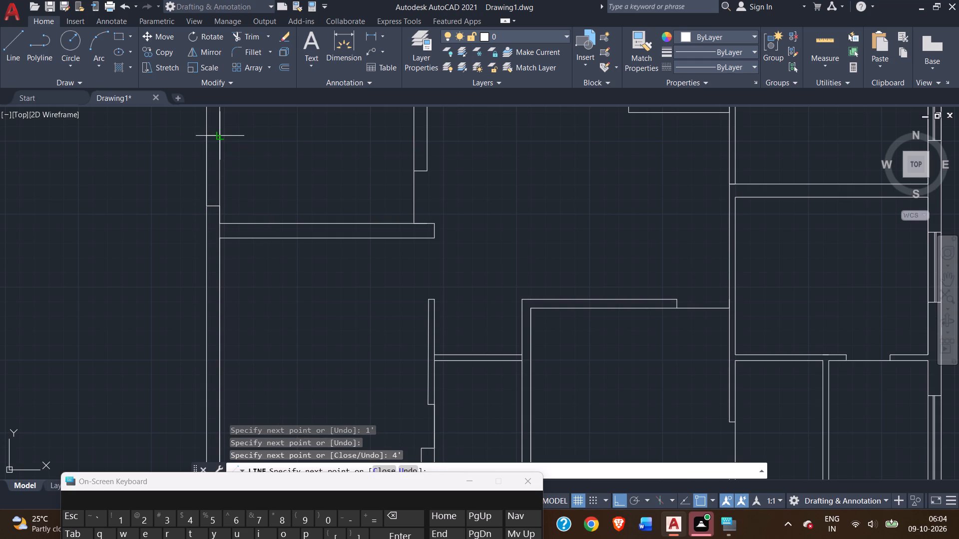
click(219, 137)
right_click(223, 129)
click(256, 135)
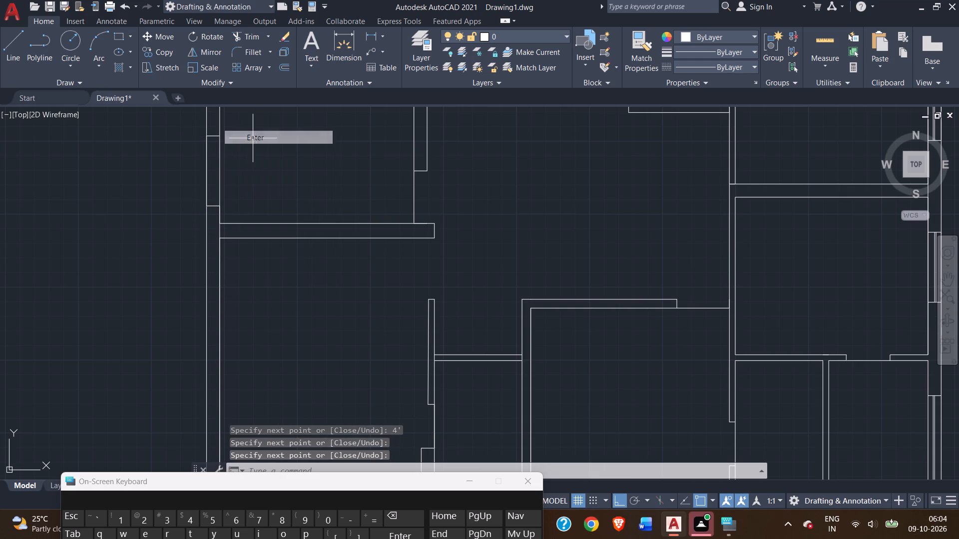
Erase the extra 4' line along the west wall's outer face, between the new opening's two jambs.
double_click(206, 156)
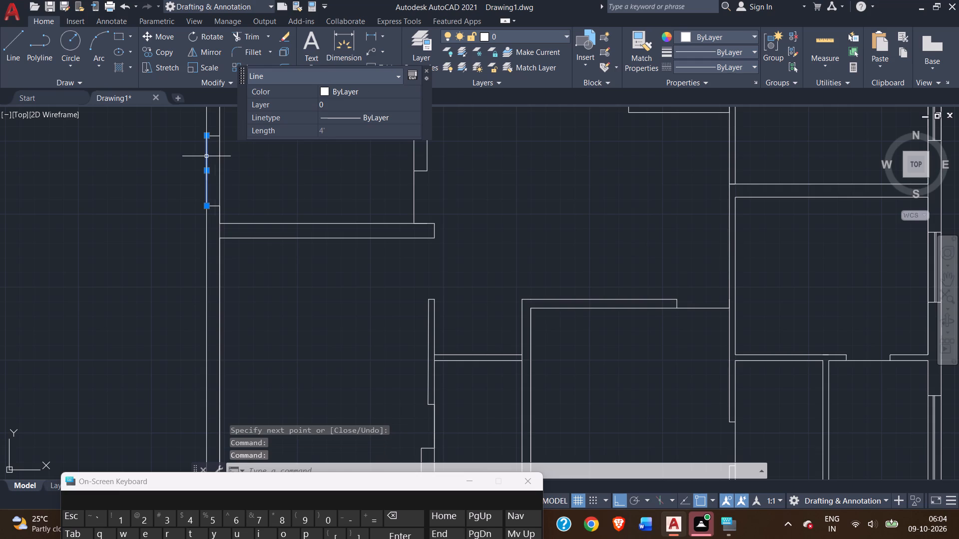
key(Delete)
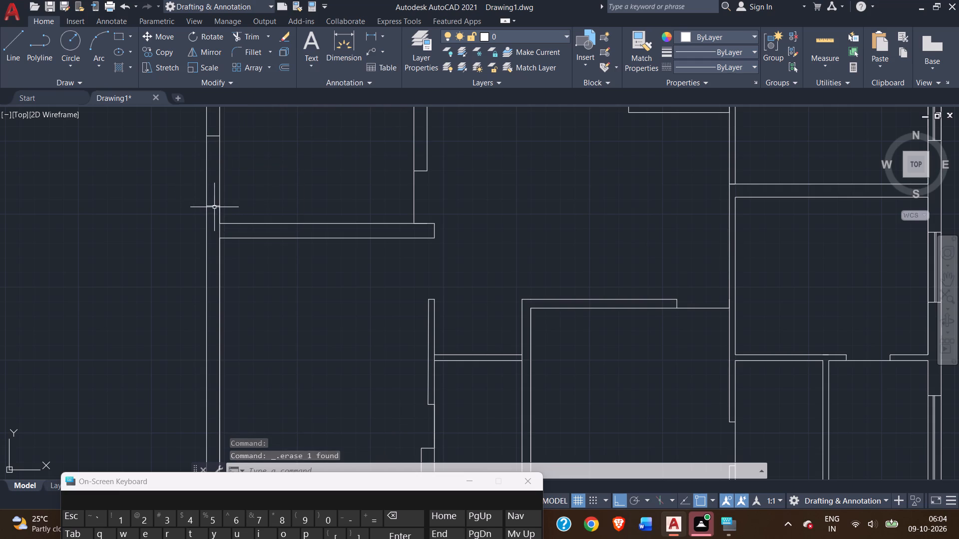
From the opening's upper outer corner, draw lines 1' up, 6'6" outward, 9" up and back to the exterior wall, forming a wall stub.
middle_drag(250, 153, 257, 247)
scroll(256, 247, up, 1)
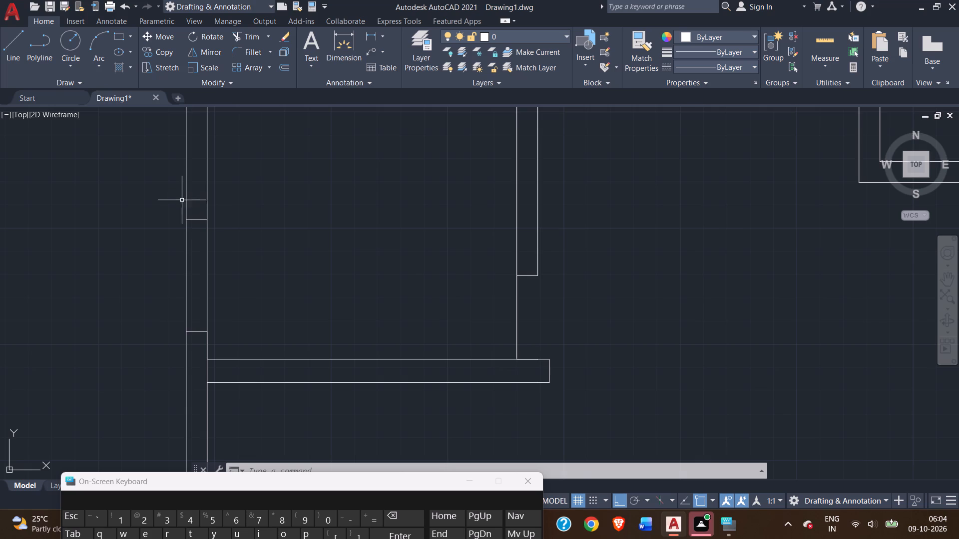
click(8, 46)
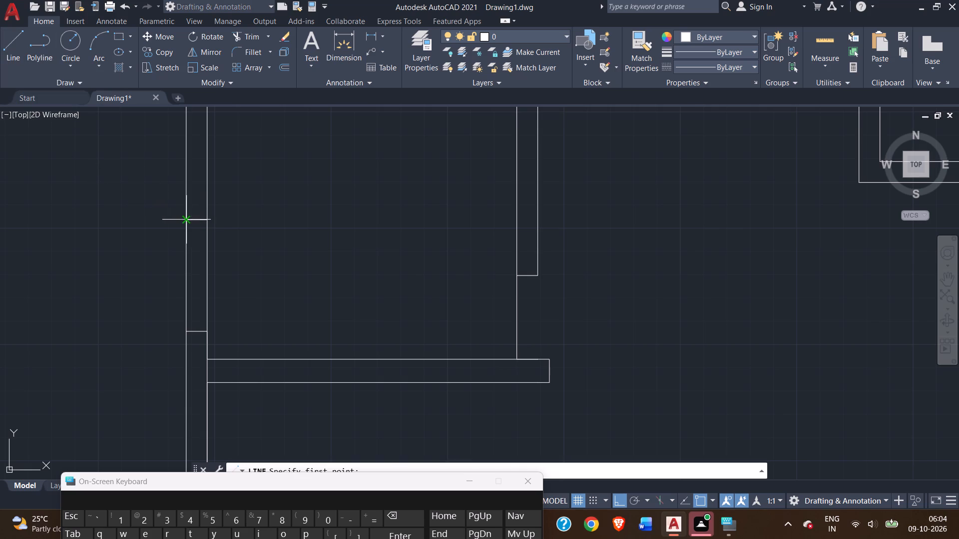
click(184, 220)
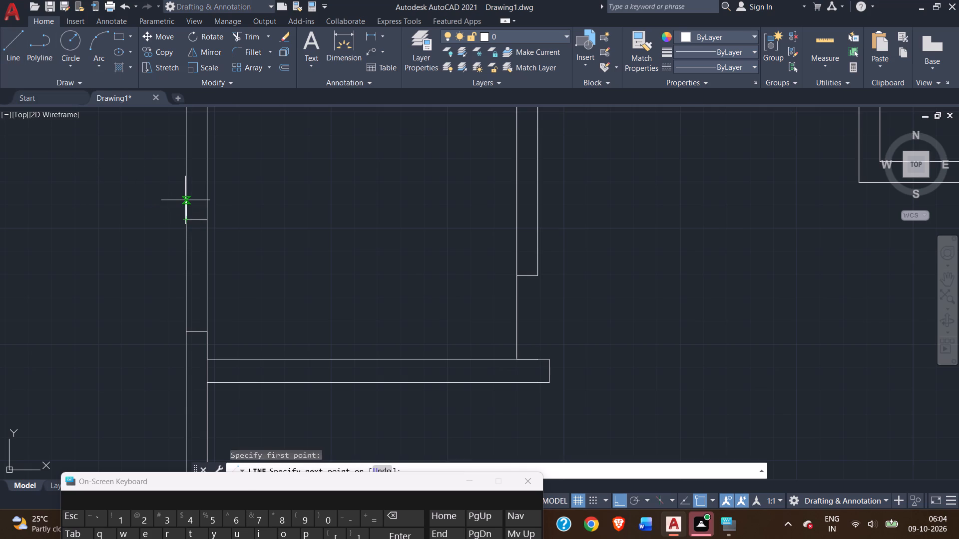
text(1')
key(Return)
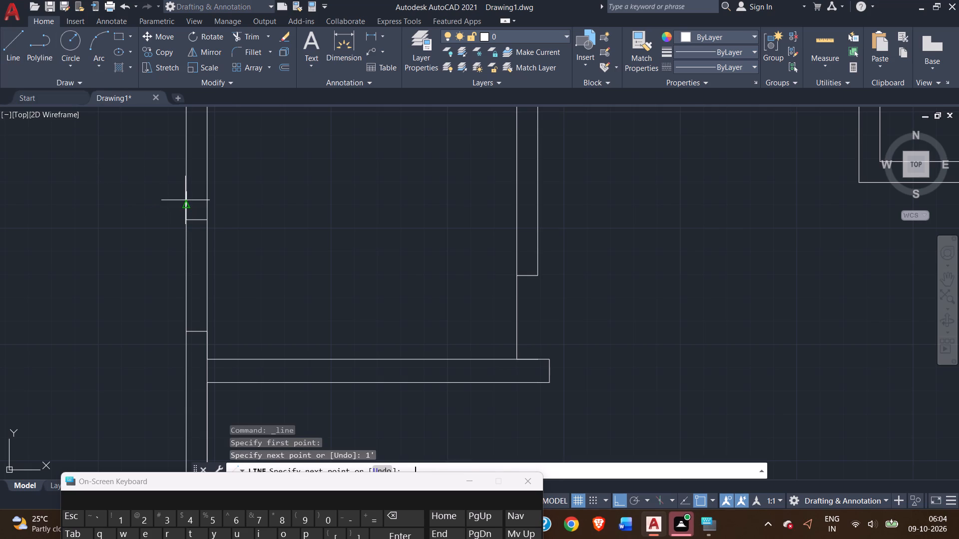
scroll(123, 207, down, 2)
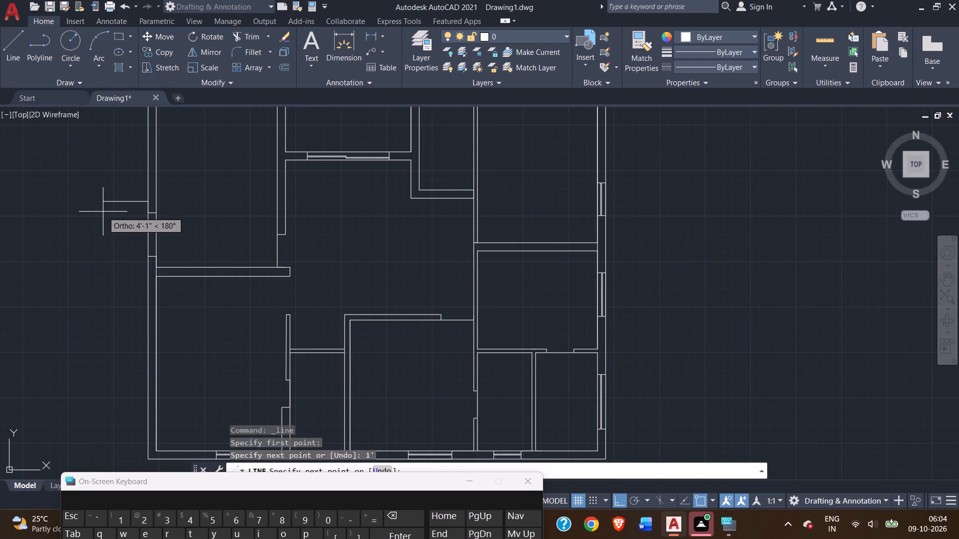
text(6')
key(6)
key(shift+quotedbl)
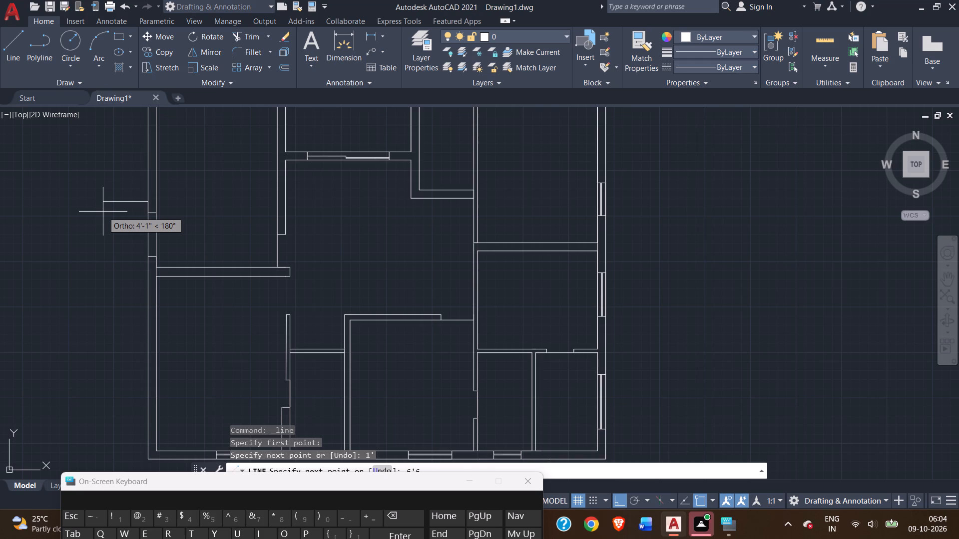
key(Return)
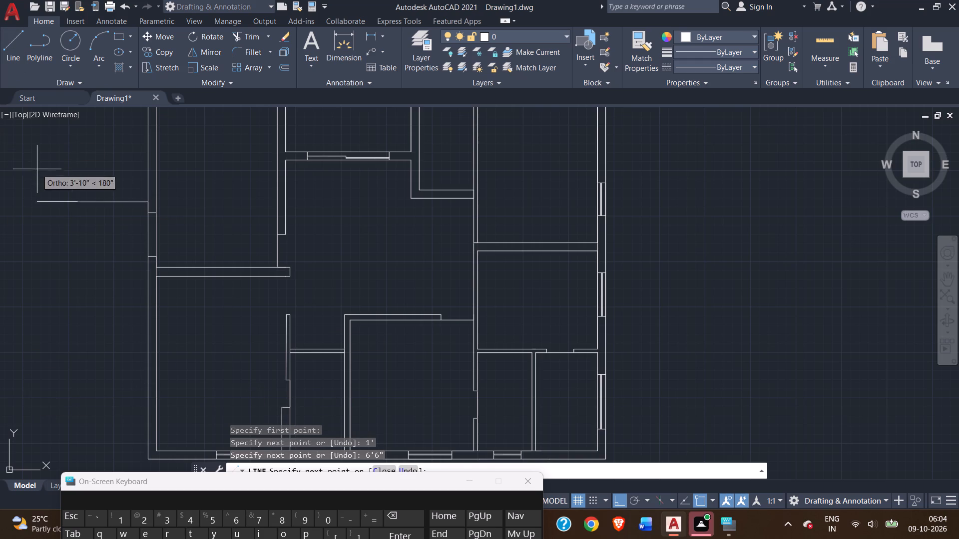
scroll(52, 184, up, 2)
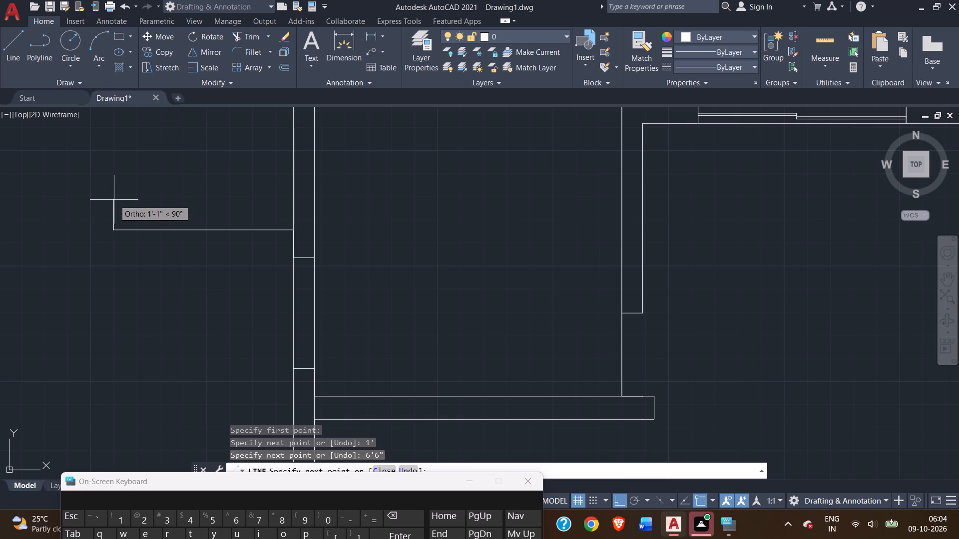
key(9)
key(shift+quotedbl)
key(Return)
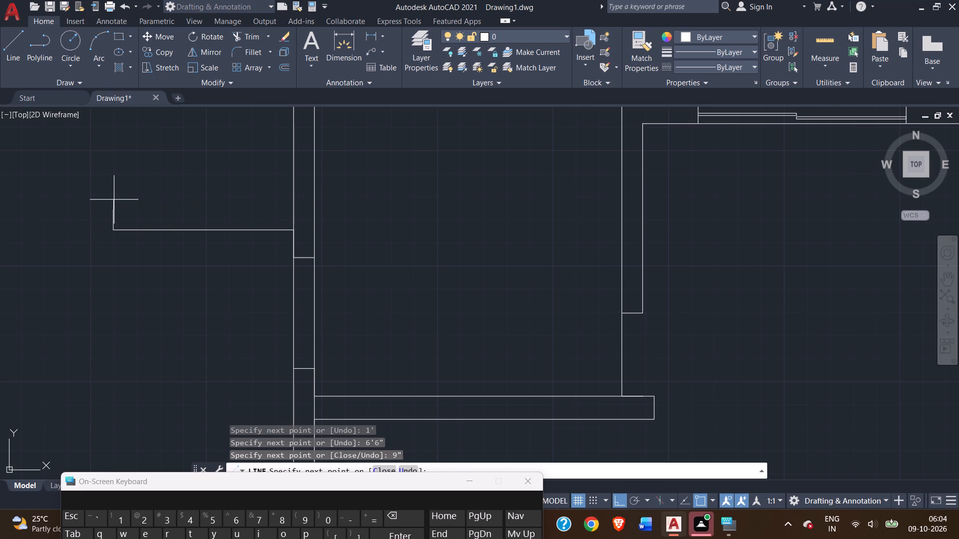
click(291, 211)
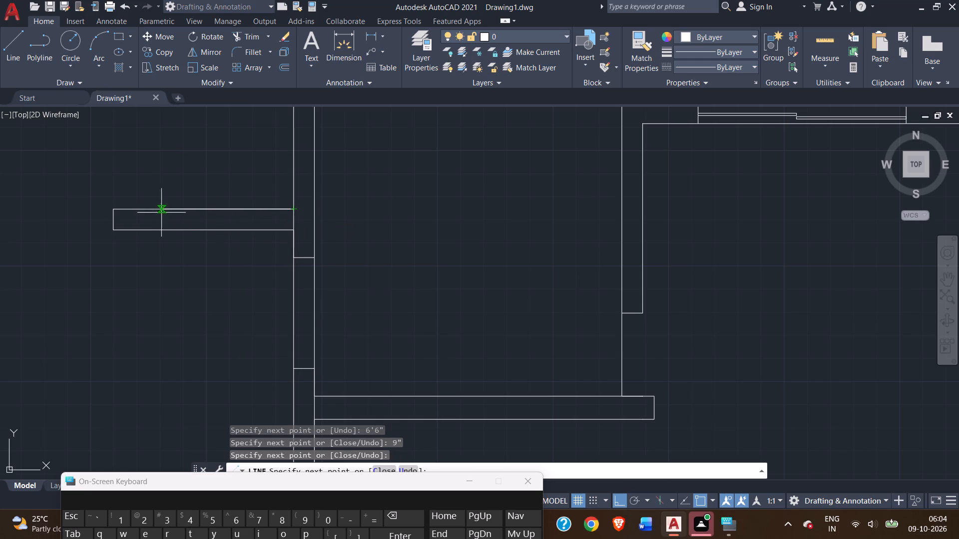
right_click(185, 188)
click(211, 194)
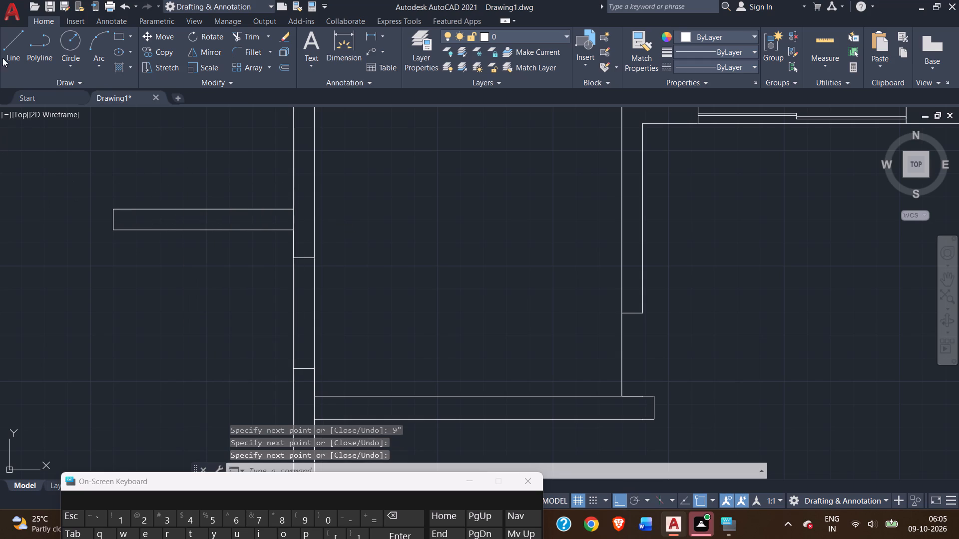
From the stub wall's upper outer corner, draw a line 9" farther west and about 50' straight down past the building.
click(2, 49)
click(115, 209)
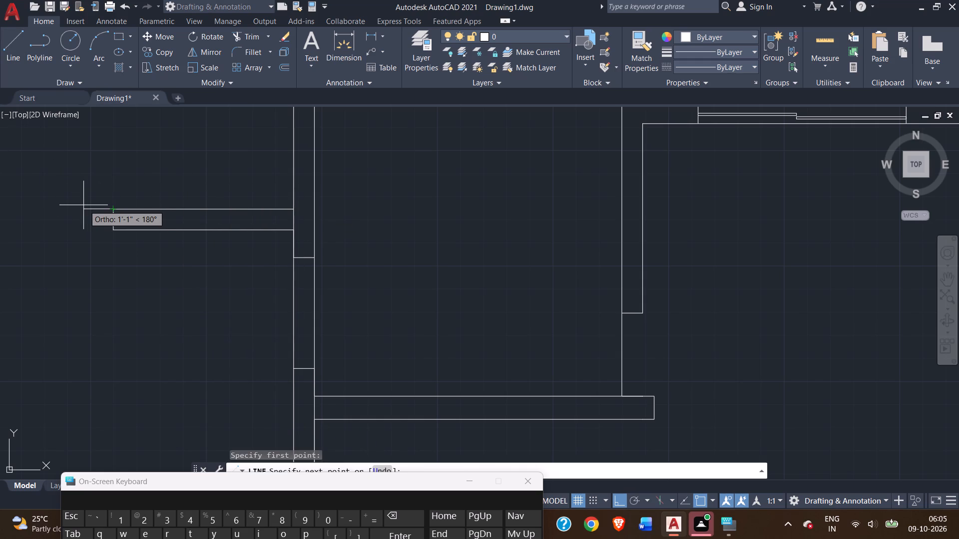
key(9)
key(shift+quotedbl)
key(Return)
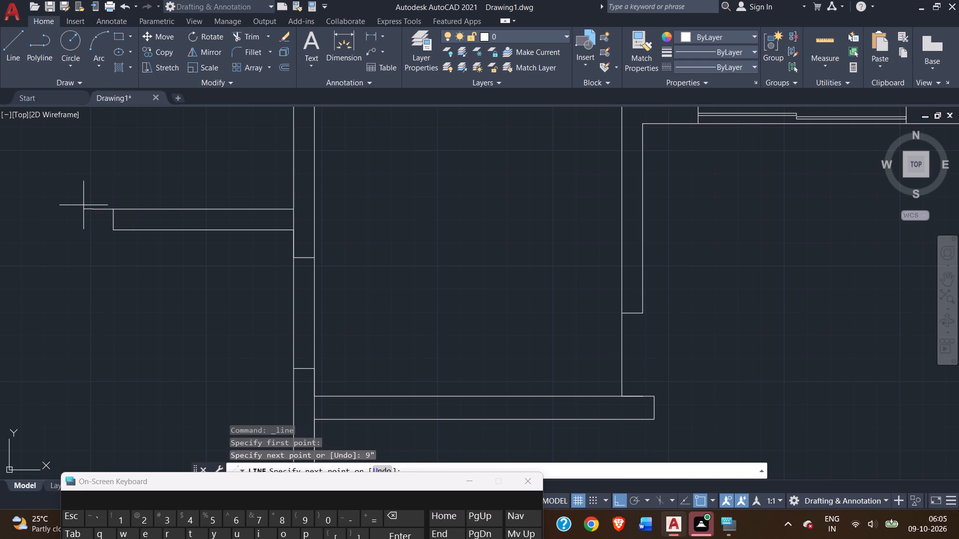
scroll(98, 324, down, 3)
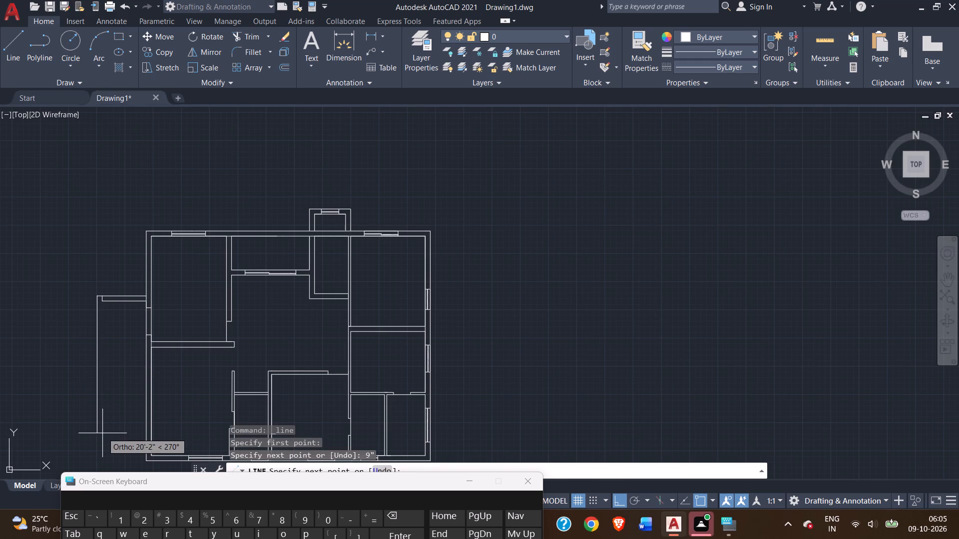
middle_drag(101, 434, 113, 235)
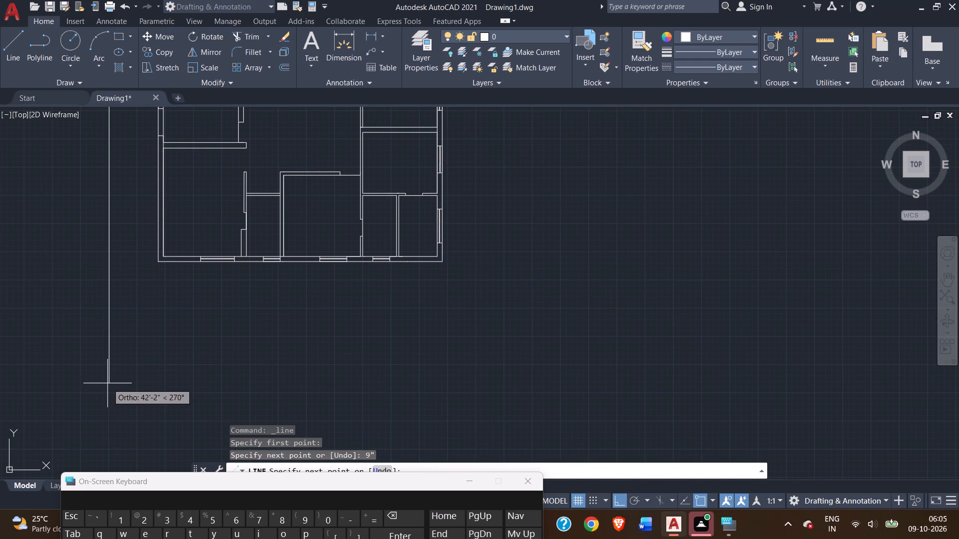
click(107, 440)
right_click(130, 429)
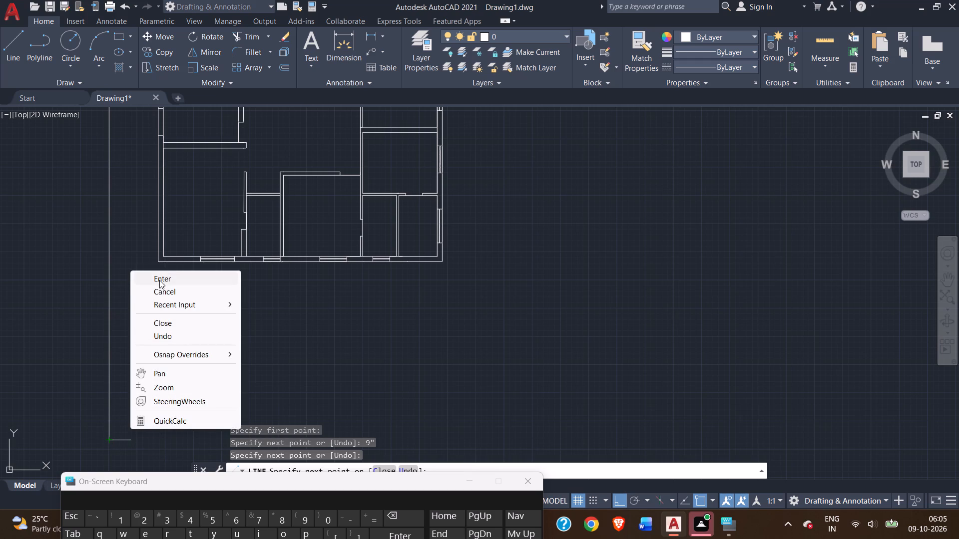
click(159, 280)
Draw the boundary wall's inner line about 50' down from the stub's lower outer corner, and close the wall's bottom end across to the outer line.
middle_drag(142, 239, 206, 404)
double_click(15, 41)
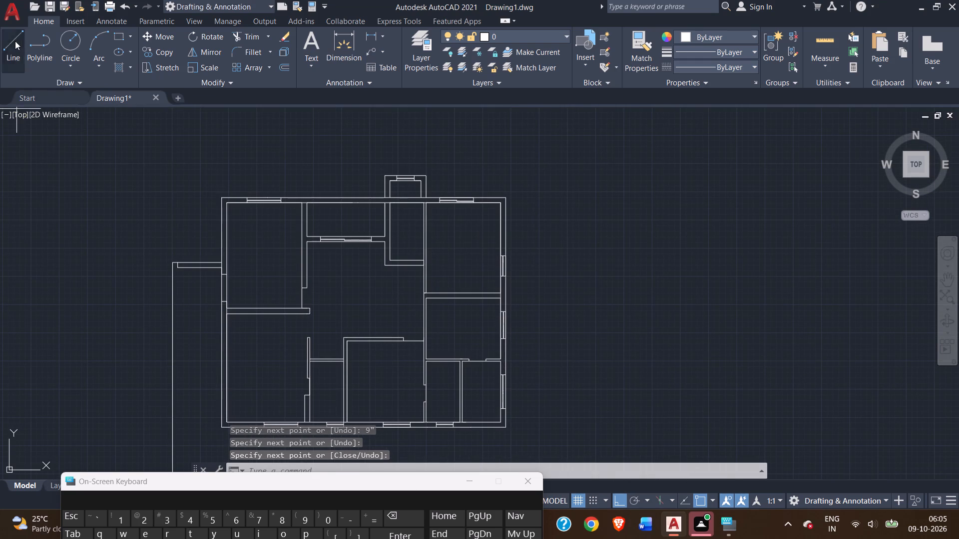
scroll(173, 283, up, 2)
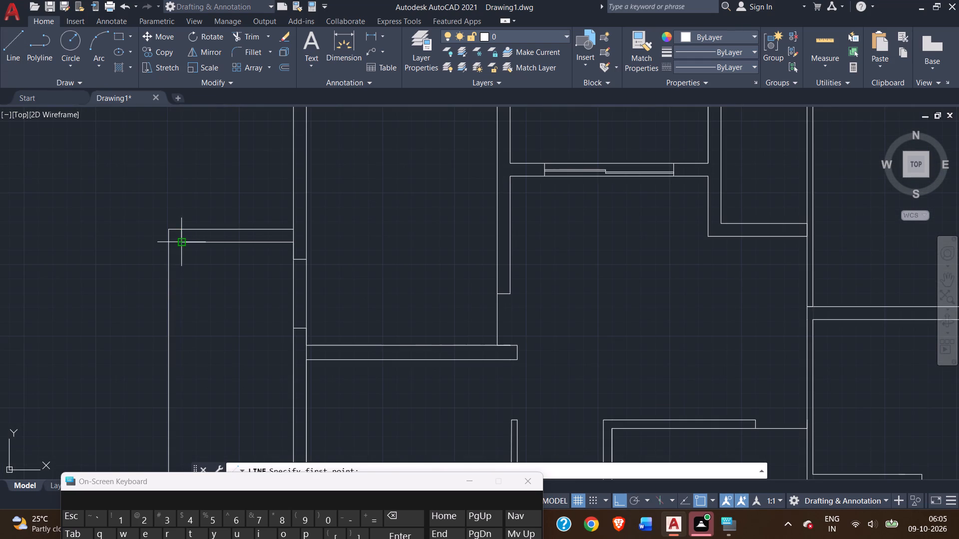
click(180, 245)
scroll(192, 407, down, 1)
middle_drag(192, 407, 180, 201)
middle_drag(185, 422, 184, 399)
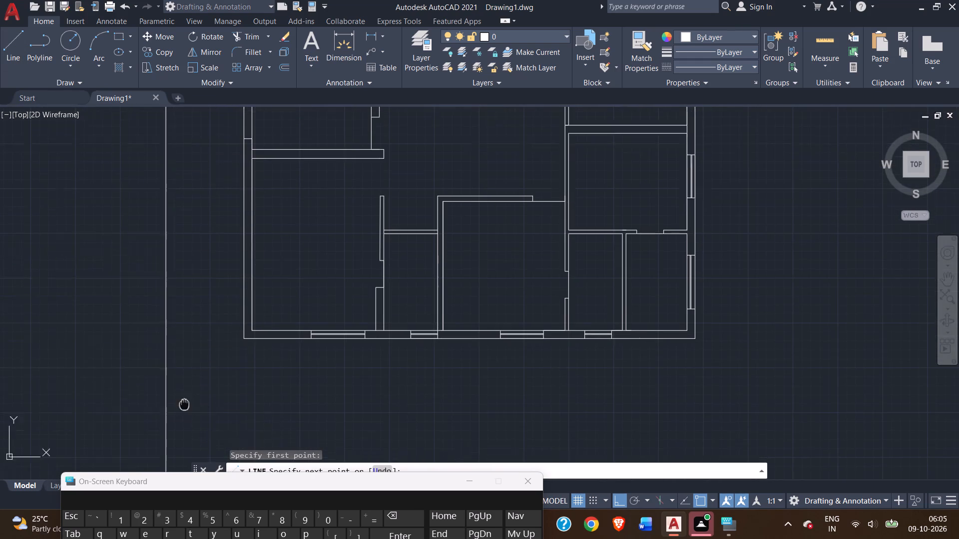
middle_drag(184, 399, 164, 242)
middle_drag(159, 371, 161, 240)
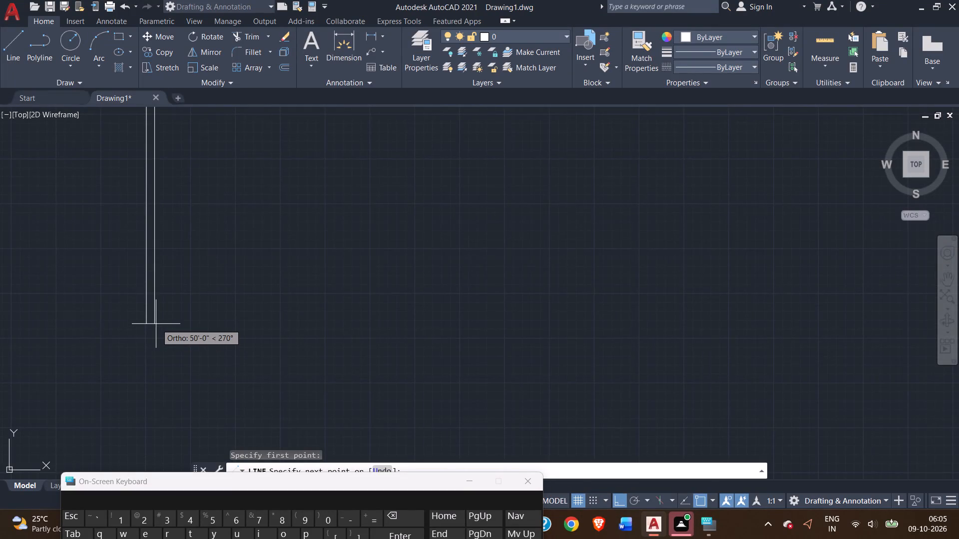
scroll(156, 324, up, 2)
click(149, 324)
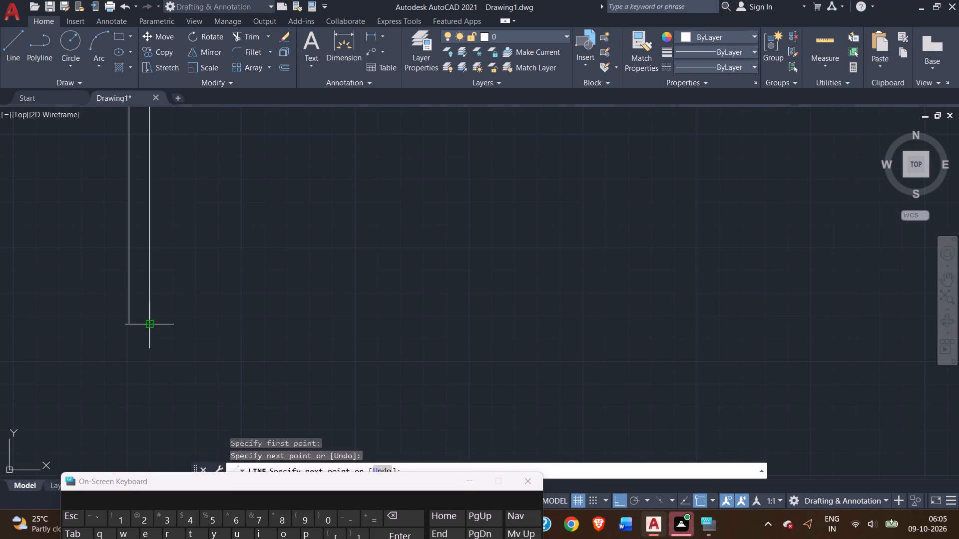
click(125, 324)
right_click(118, 306)
click(134, 312)
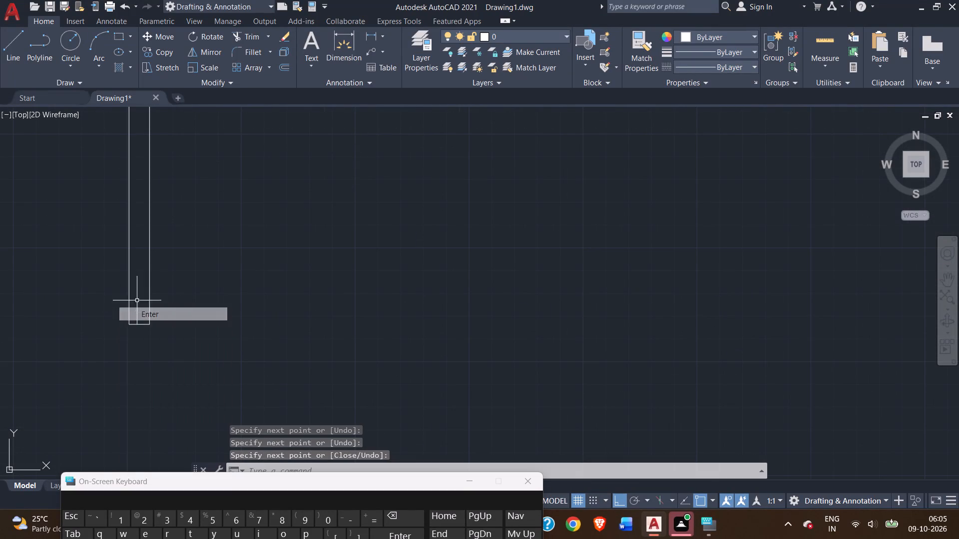
scroll(180, 268, down, 4)
middle_drag(210, 212, 221, 379)
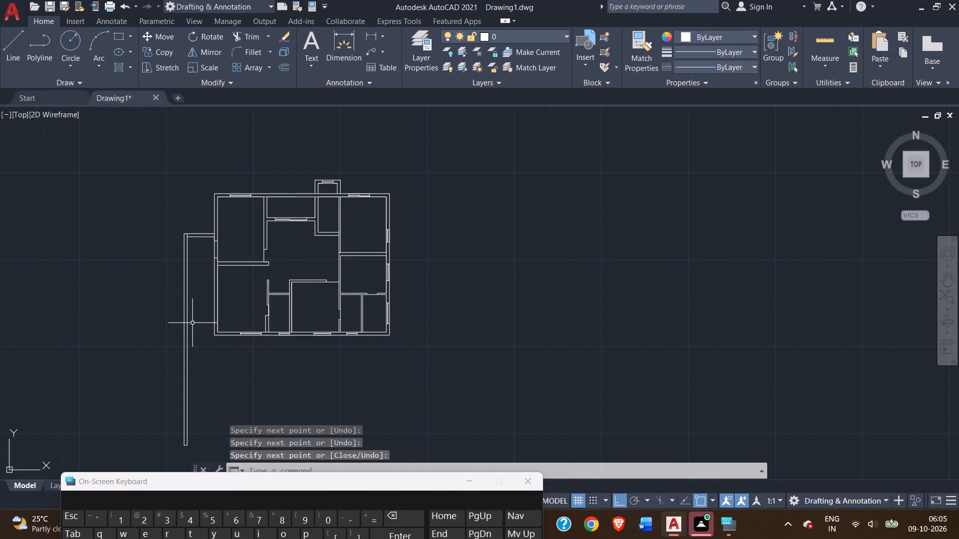
From the building's southwest outer corner, draw a line 12'6" straight down and about 37'3" east, parallel to the south wall.
scroll(192, 324, up, 2)
middle_drag(195, 324, 202, 404)
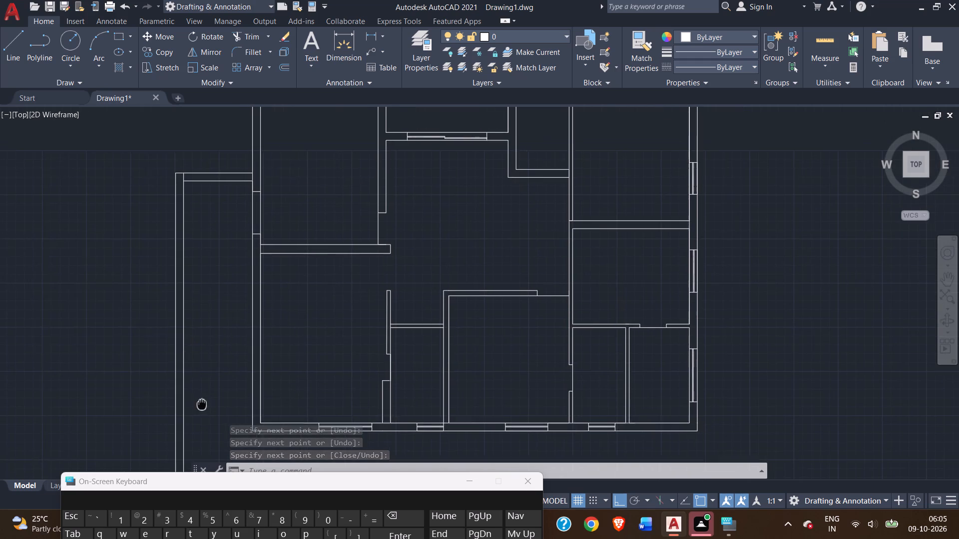
middle_drag(202, 404, 202, 405)
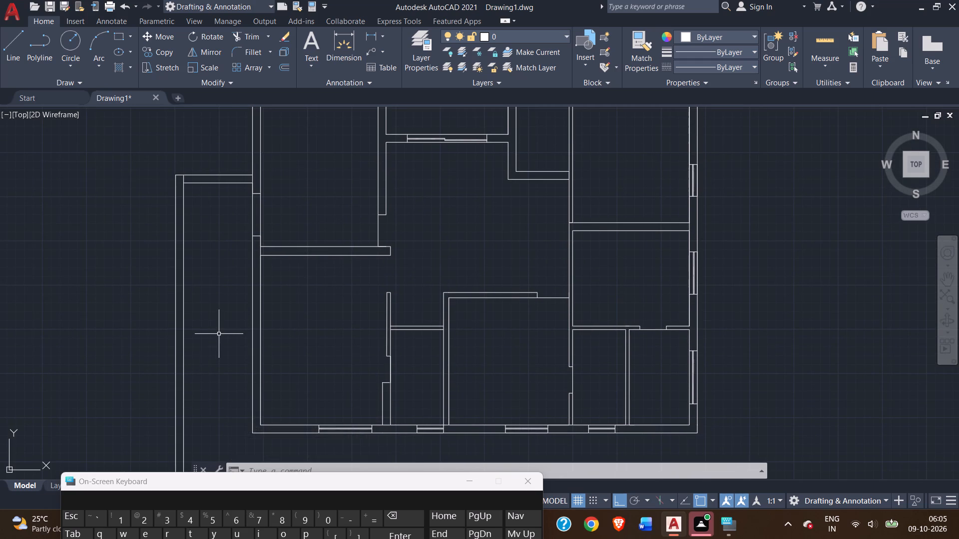
middle_drag(218, 331, 196, 239)
middle_drag(205, 358, 206, 358)
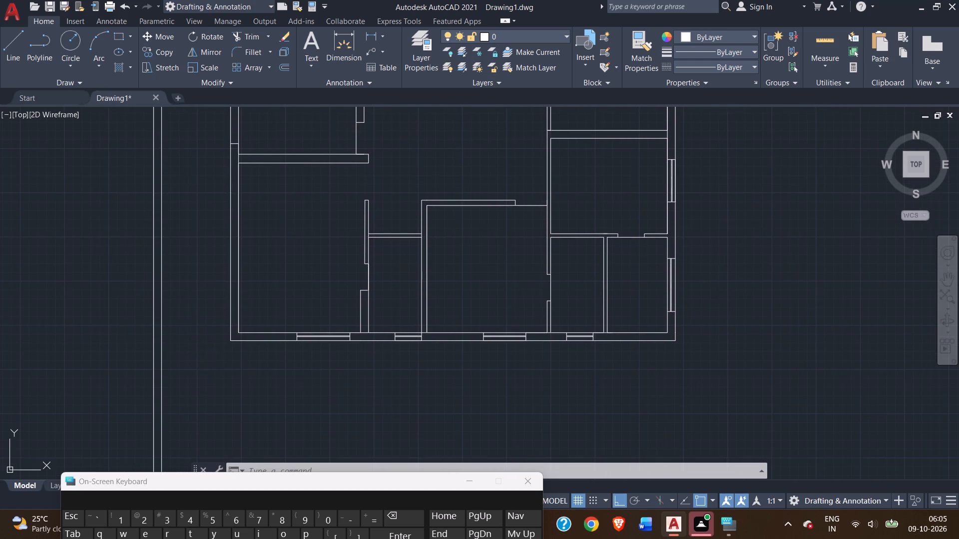
middle_drag(206, 358, 212, 398)
middle_drag(213, 422, 207, 367)
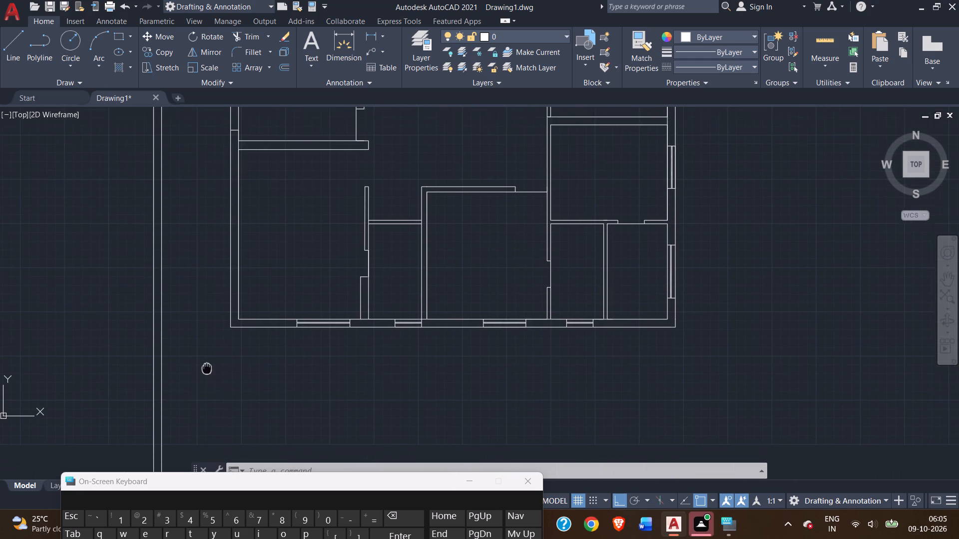
middle_drag(207, 367, 205, 359)
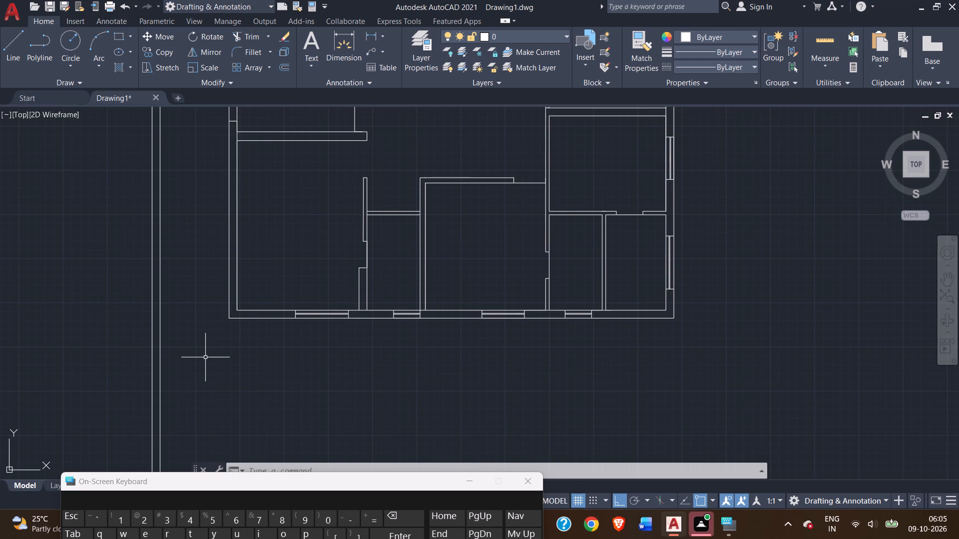
click(21, 52)
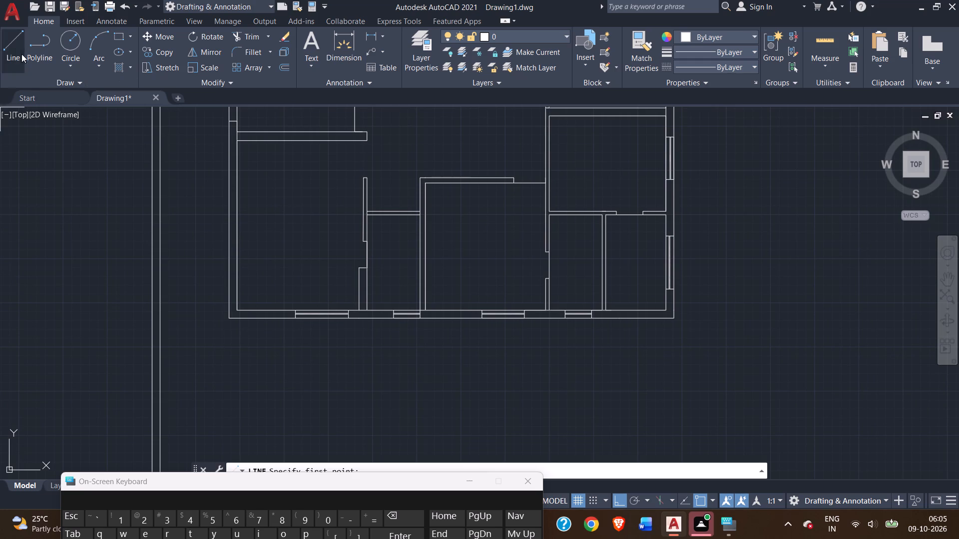
double_click(231, 320)
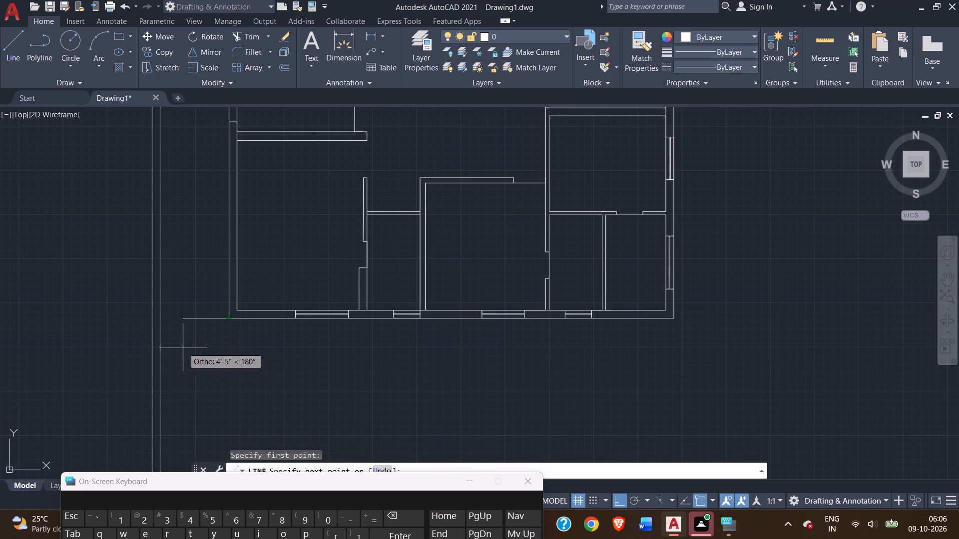
middle_drag(237, 369, 233, 284)
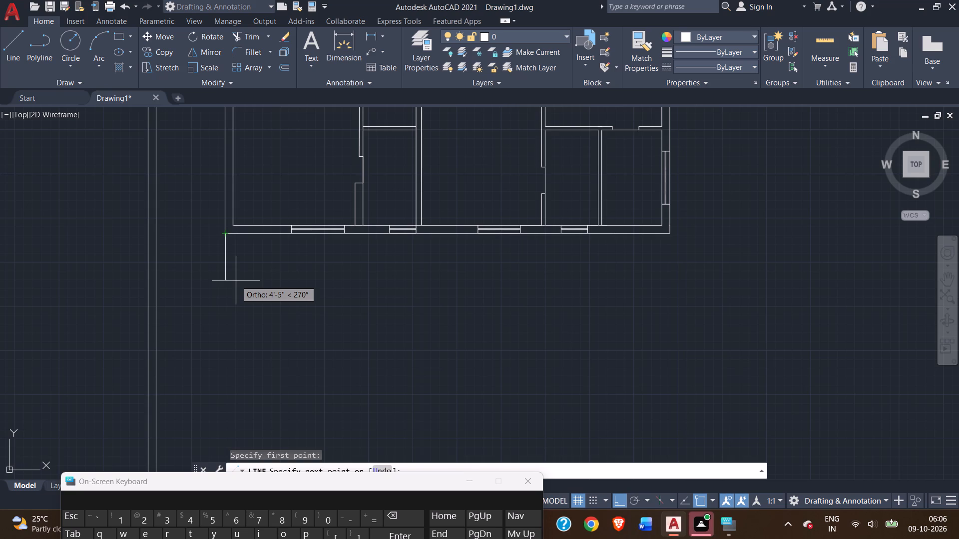
scroll(236, 258, up, 1)
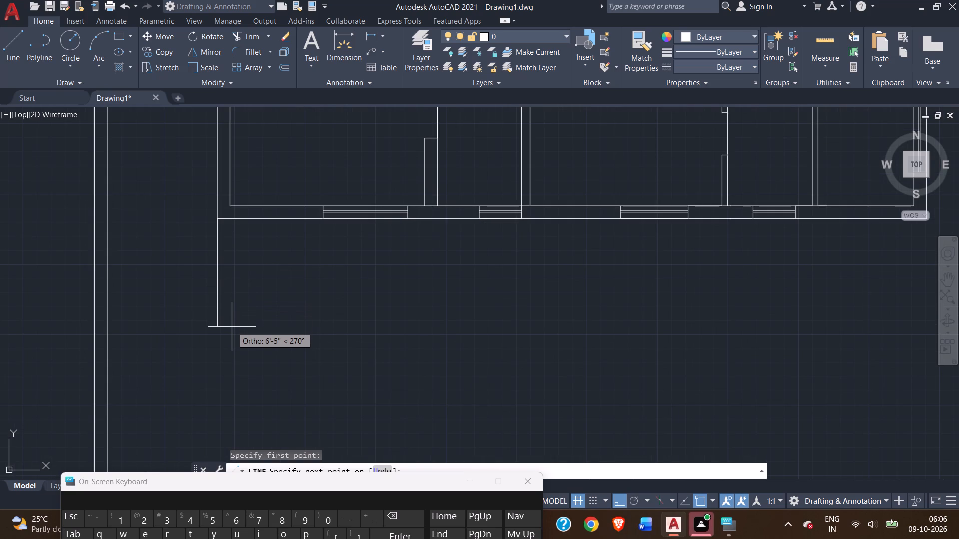
scroll(231, 368, down, 1)
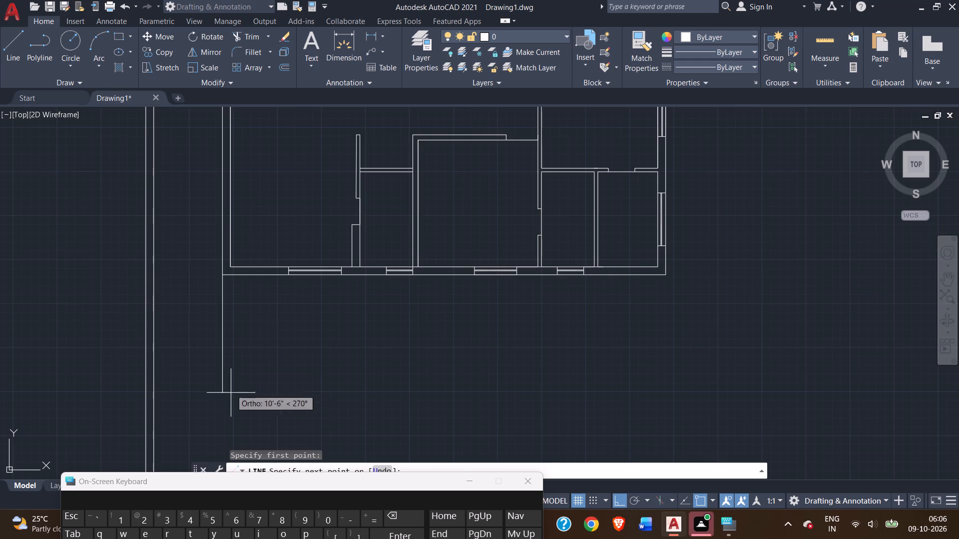
middle_drag(231, 406, 214, 302)
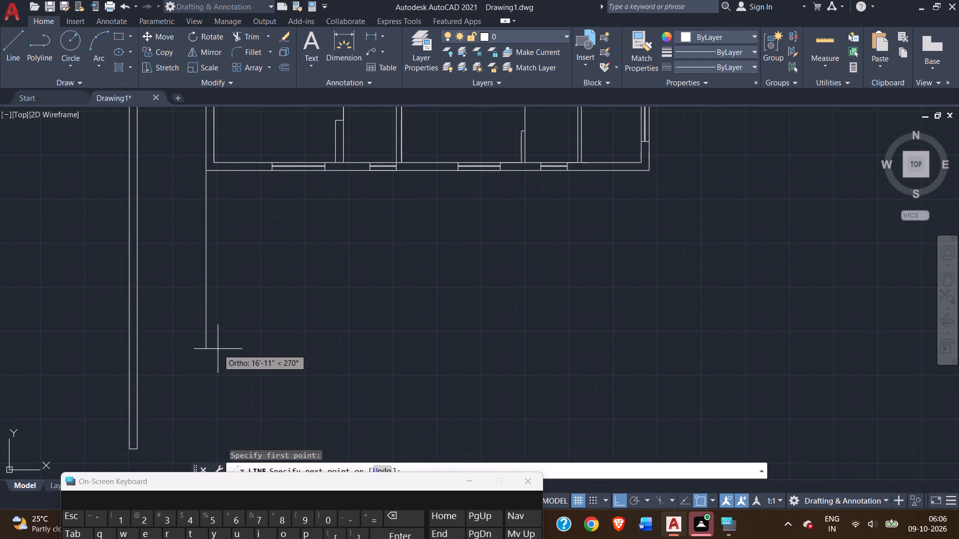
text(12'6)
key(shift+quotedbl)
key(Return)
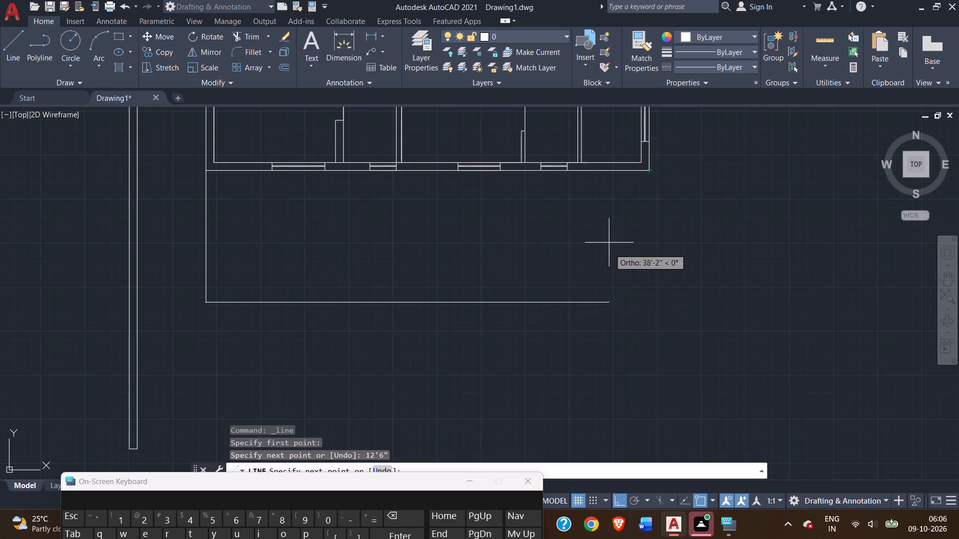
click(600, 303)
right_click(600, 303)
right_click(600, 303)
click(621, 311)
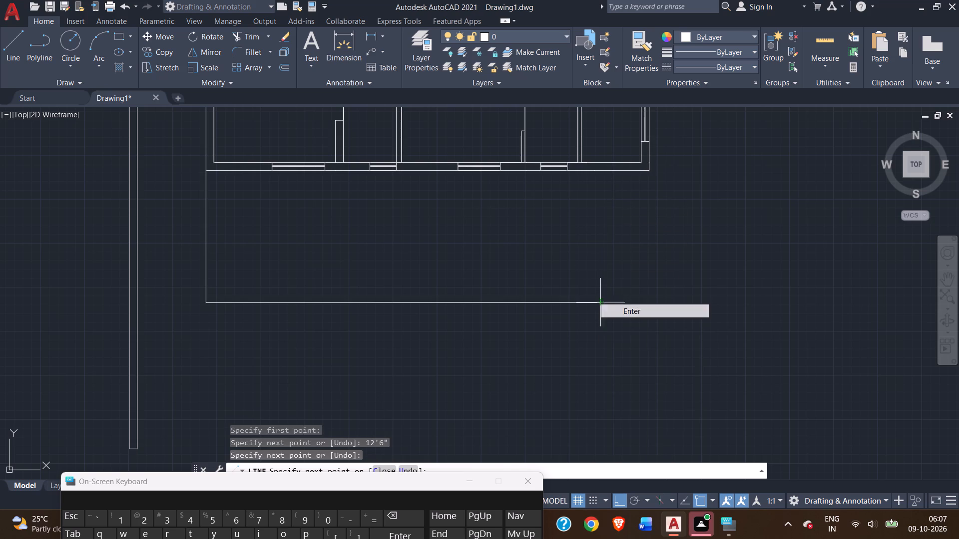
From the new outline's southwest corner, draw lines 3' down, 9" east and back up to the horizontal line, forming a wall segment.
scroll(416, 249, down, 2)
middle_drag(416, 249, 422, 362)
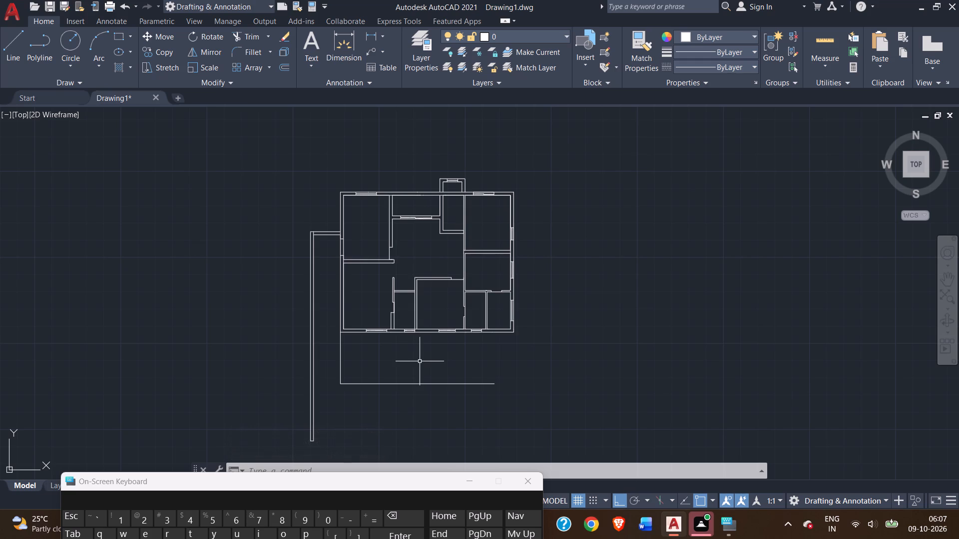
scroll(338, 243, up, 3)
scroll(378, 331, down, 2)
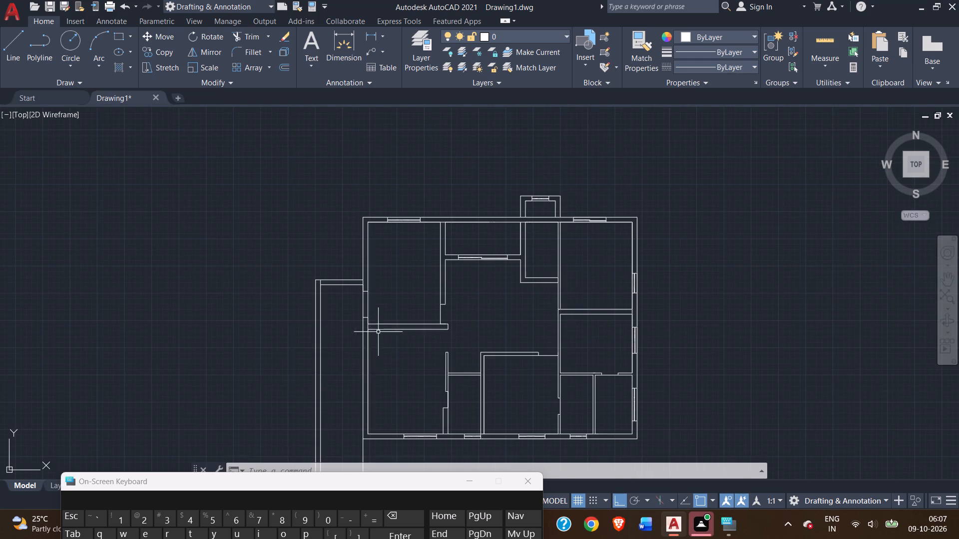
middle_drag(336, 305, 295, 70)
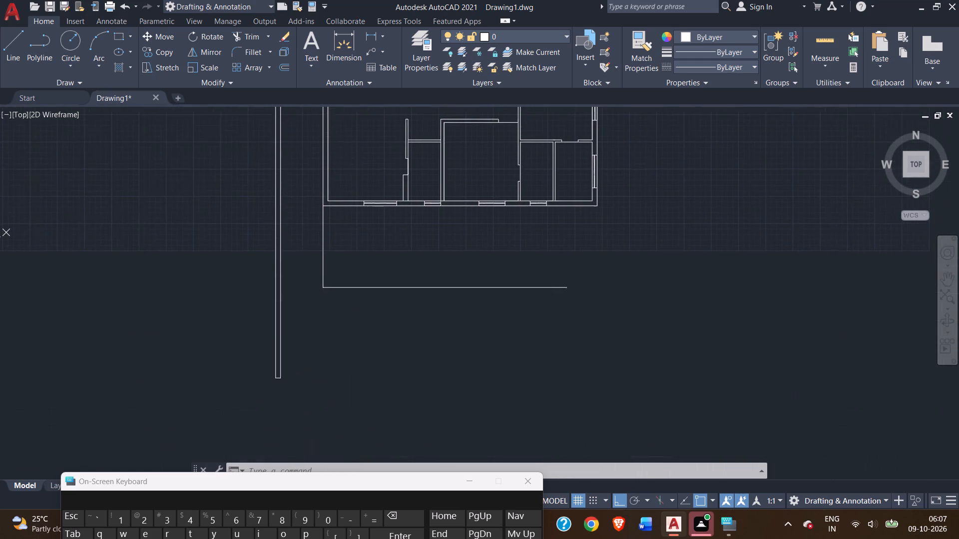
middle_drag(295, 70, 295, 59)
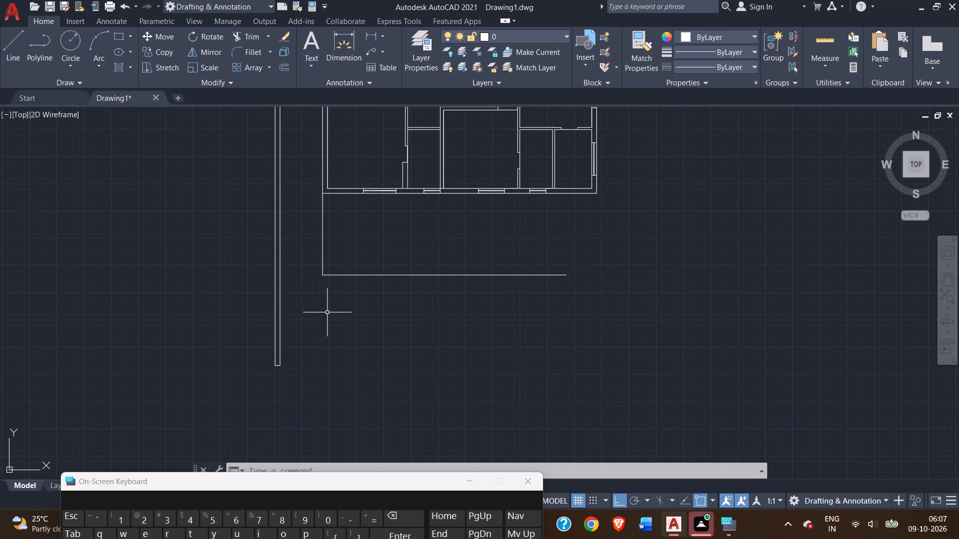
scroll(330, 306, up, 1)
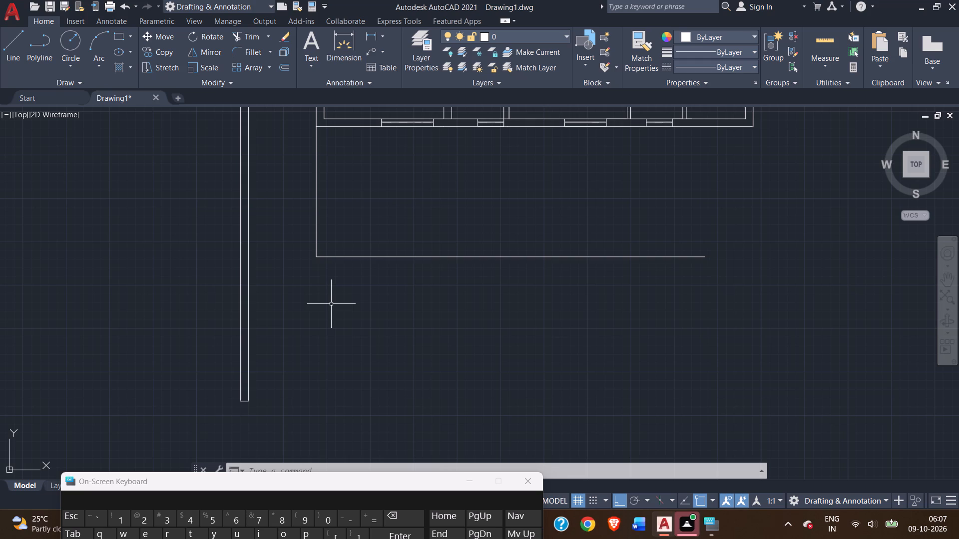
click(3, 43)
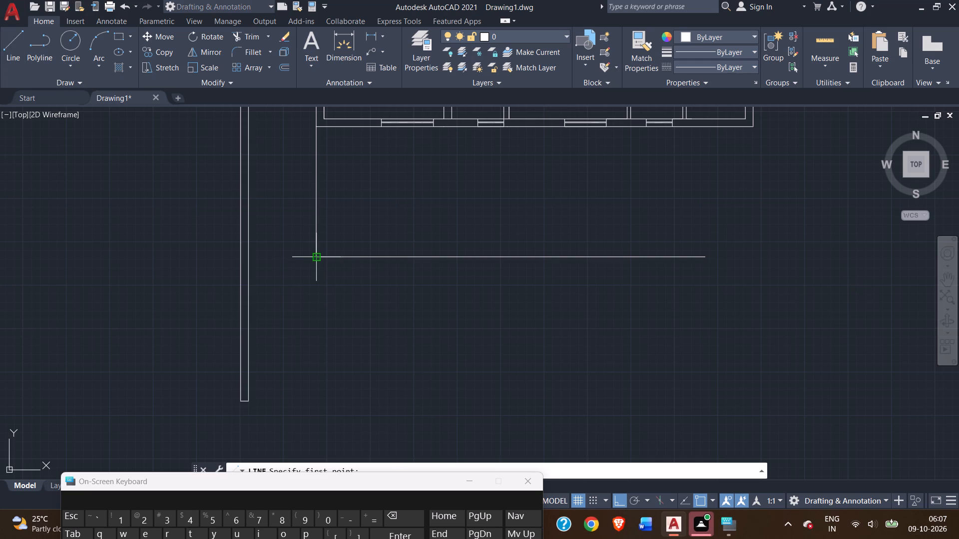
double_click(319, 258)
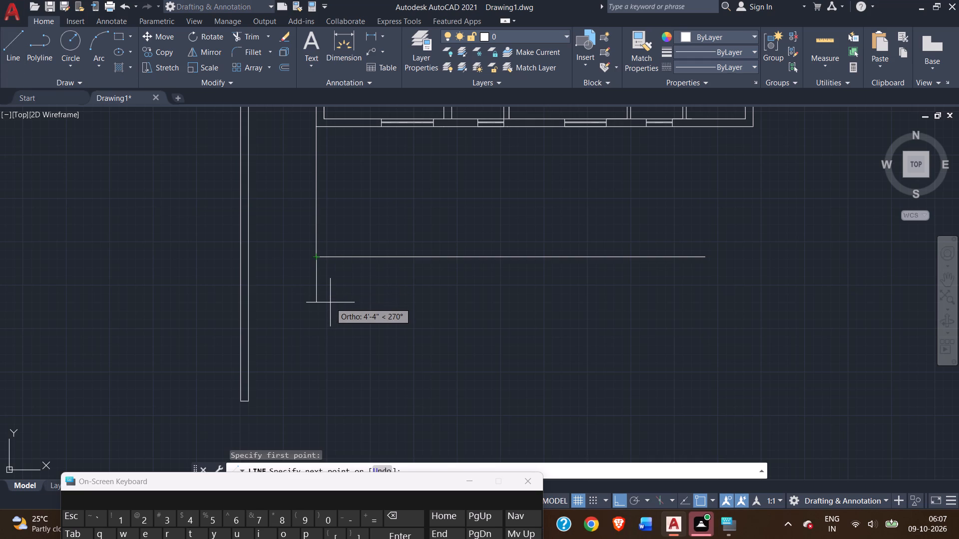
text(3')
key(Return)
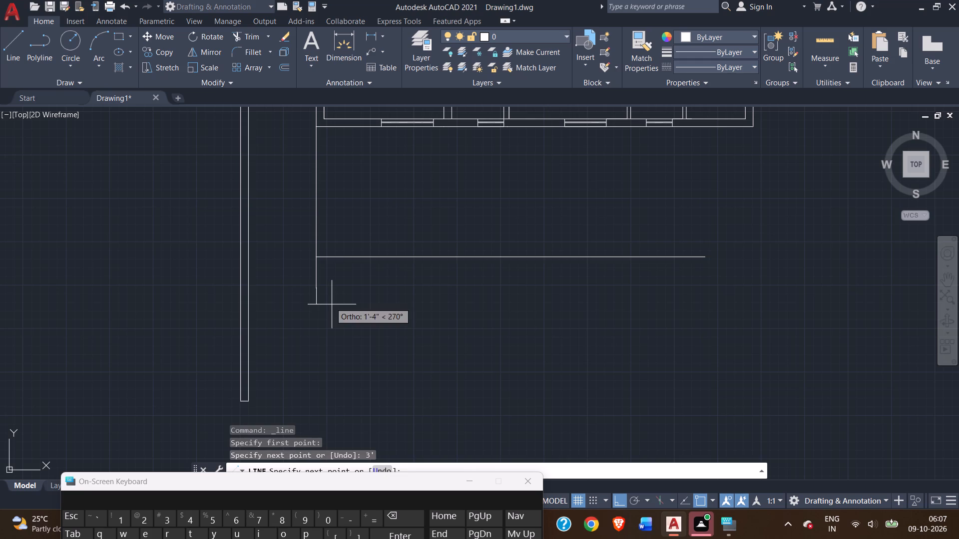
scroll(328, 288, up, 1)
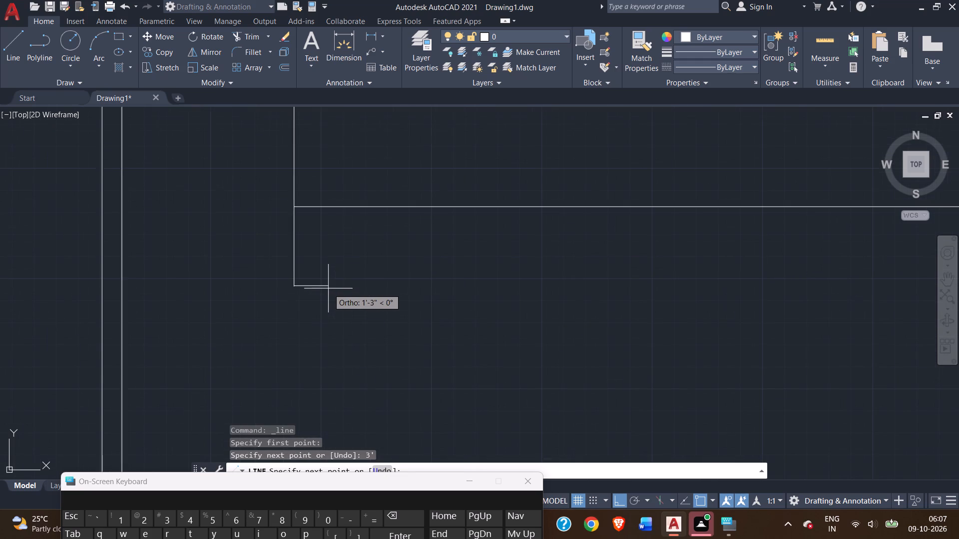
scroll(328, 288, up, 1)
key(9)
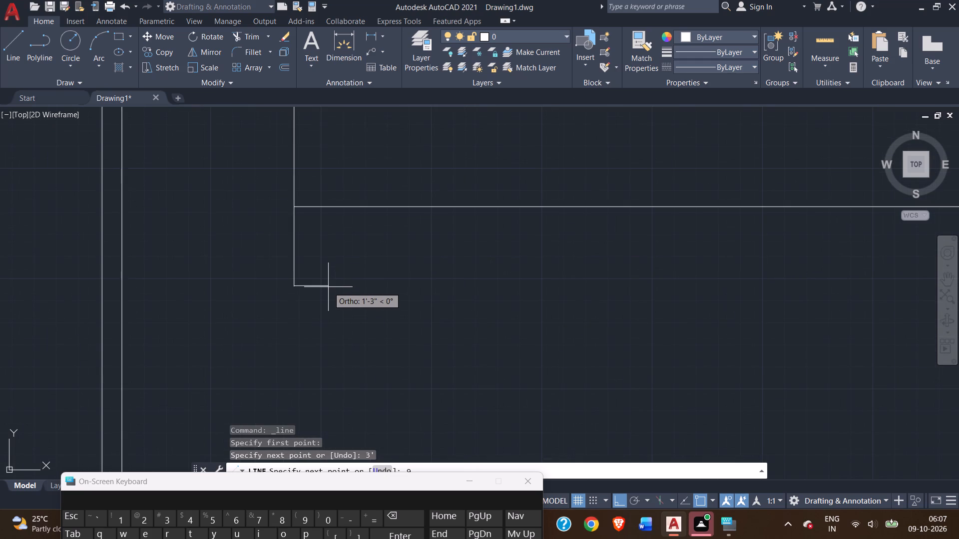
key(shift+quotedbl)
key(Return)
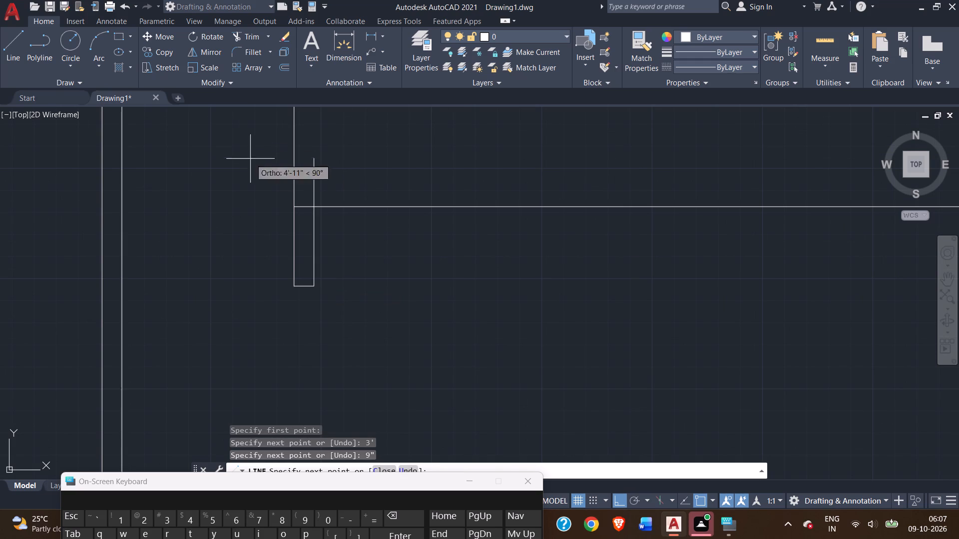
click(314, 204)
right_click(328, 215)
click(355, 223)
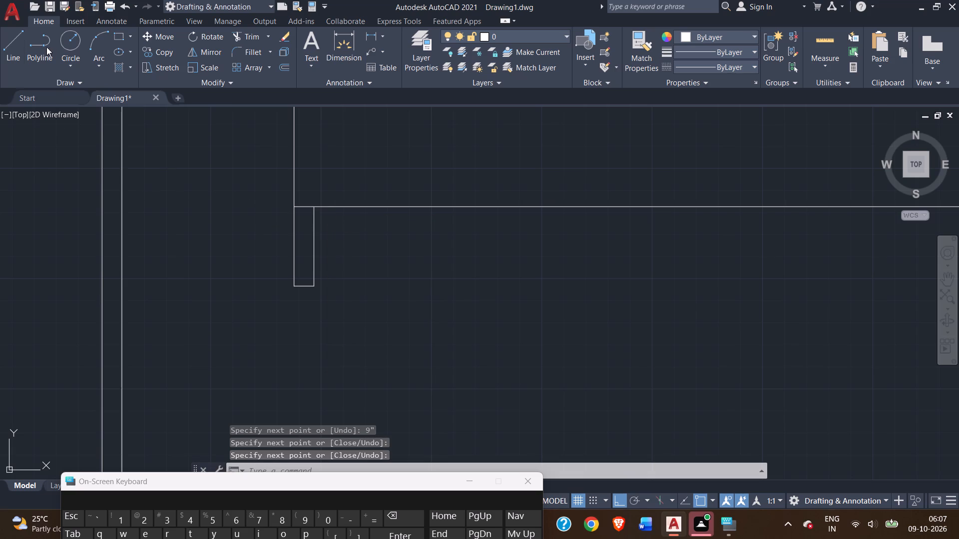
From the 3' wall segment's lower inner corner, draw a line 3' down and 9" west, in line with the outer face.
click(7, 57)
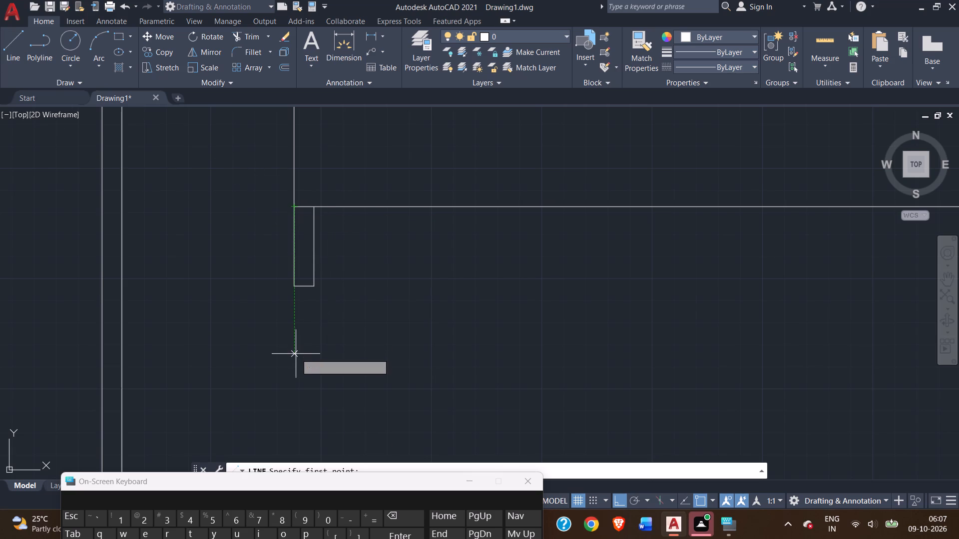
middle_drag(295, 356, 295, 337)
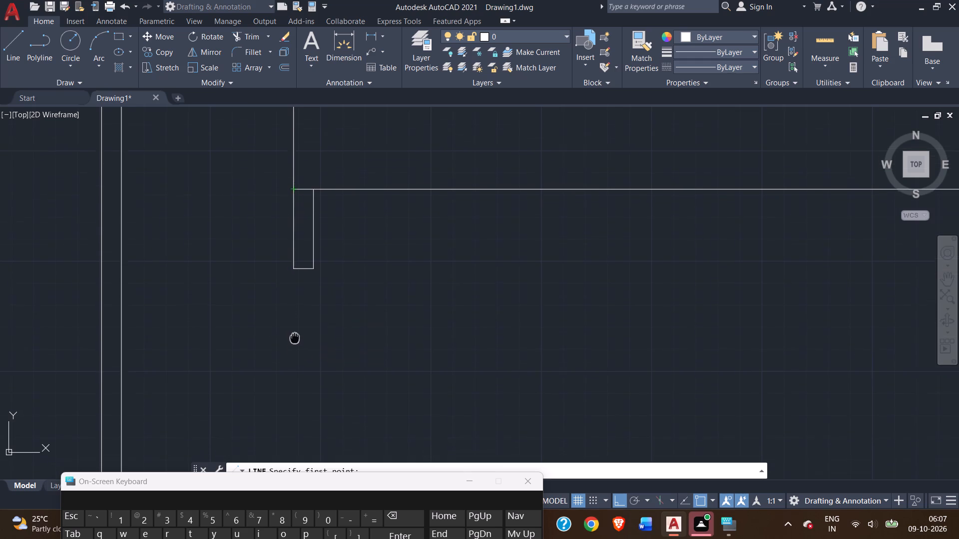
middle_drag(295, 337, 294, 322)
click(311, 253)
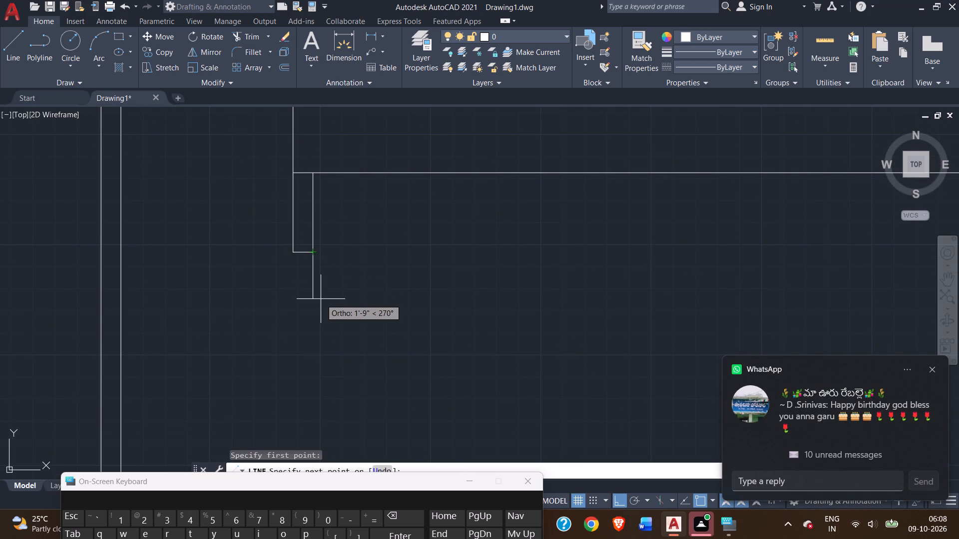
key(3)
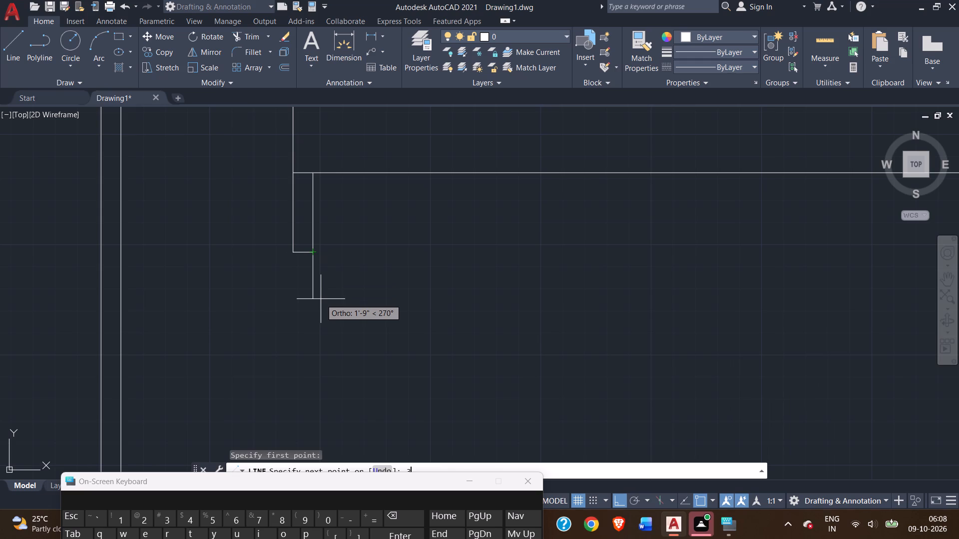
key(apostrophe)
key(Return)
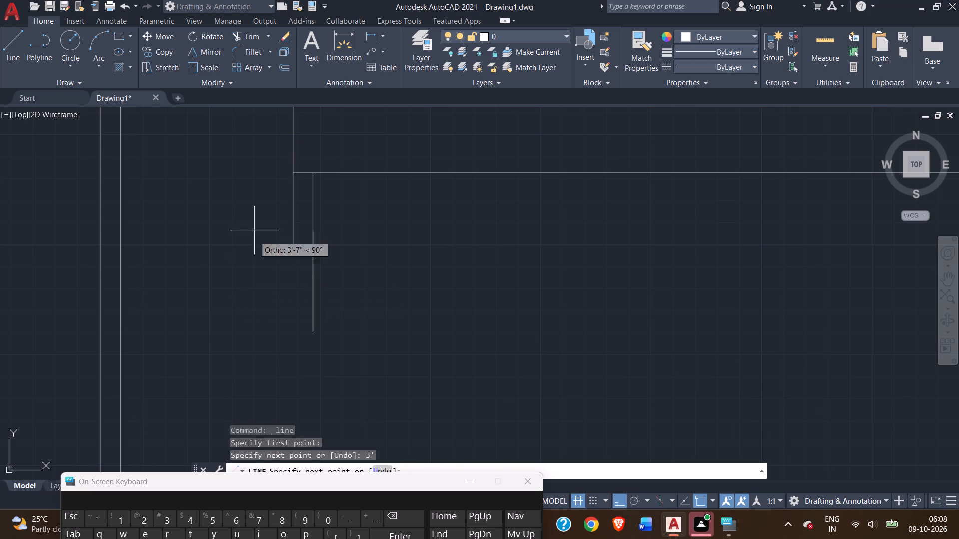
click(293, 331)
Continue the line 4' down, 9" east and back up to the opening's lower inner corner, closing a second wall segment.
scroll(294, 372, down, 1)
middle_drag(294, 372, 269, 281)
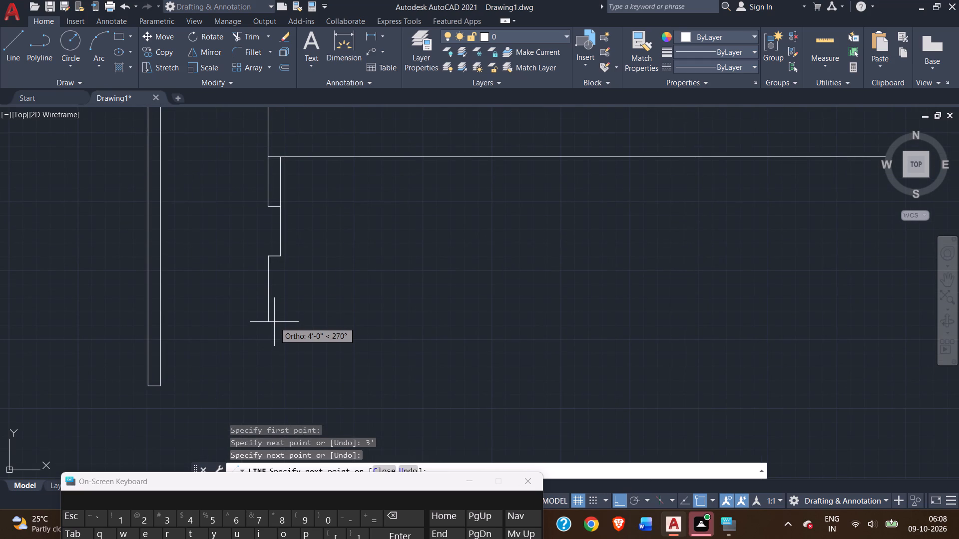
text(4')
key(Return)
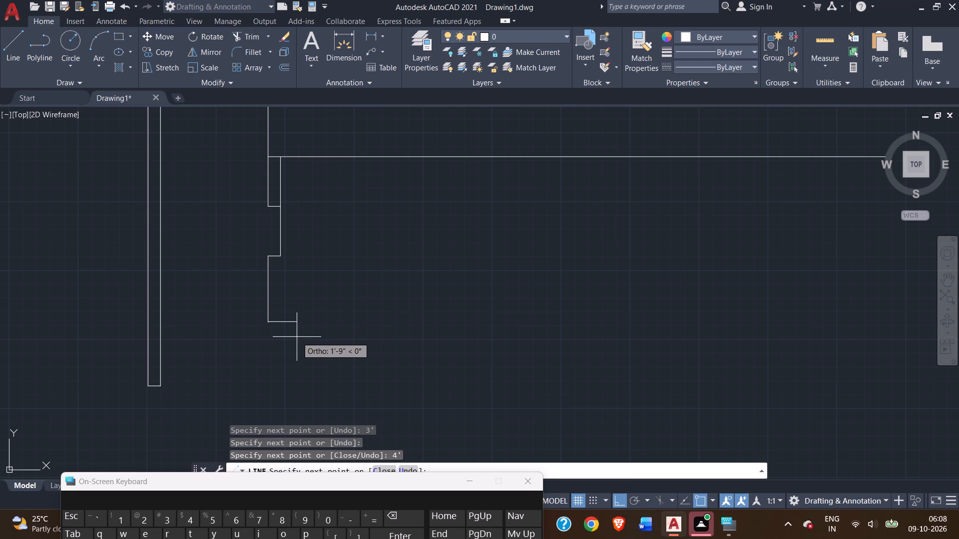
scroll(280, 312, up, 1)
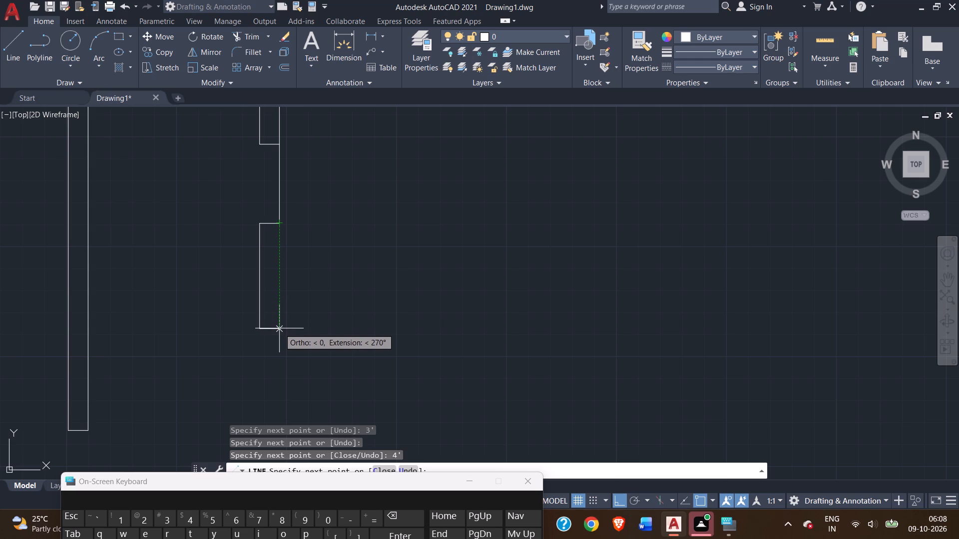
double_click(279, 328)
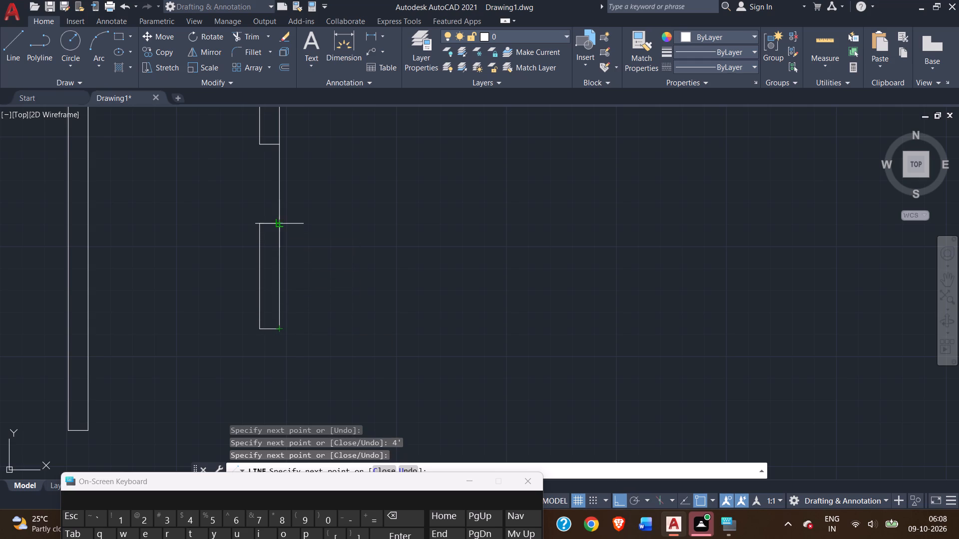
click(280, 225)
right_click(295, 231)
right_click(295, 231)
click(318, 234)
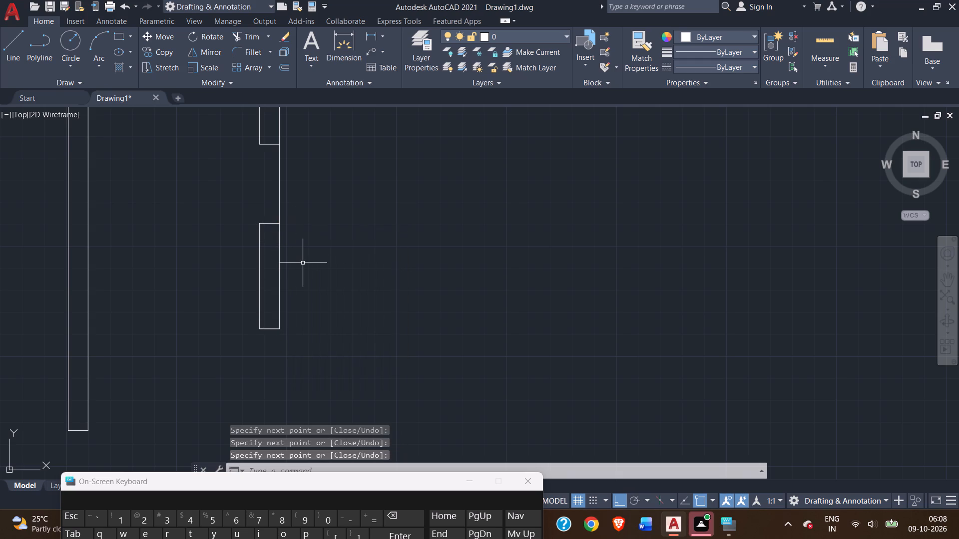
From the second wall segment's lower inner corner, draw lines 1' east, 9" up and back west to the wall, forming a stub.
scroll(302, 270, down, 1)
middle_drag(302, 275, 252, 286)
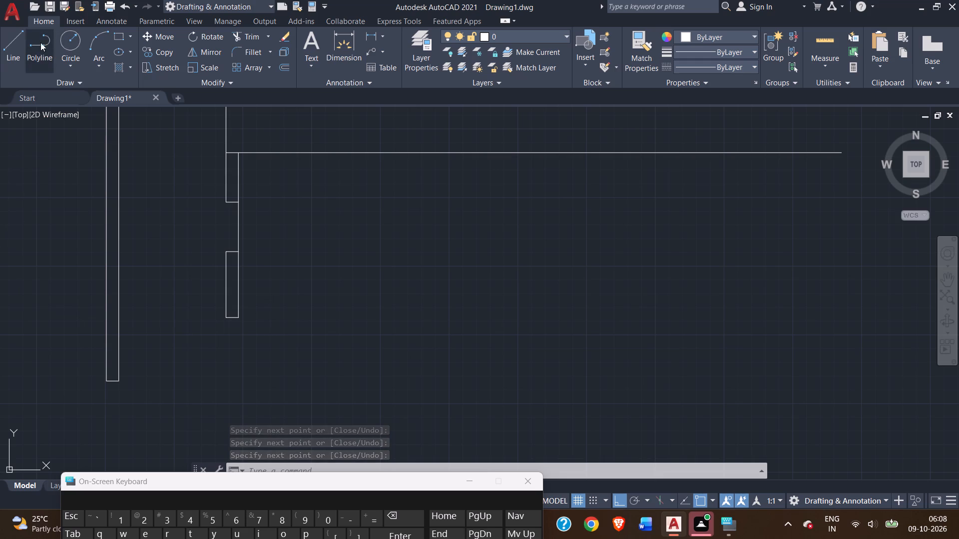
double_click(12, 55)
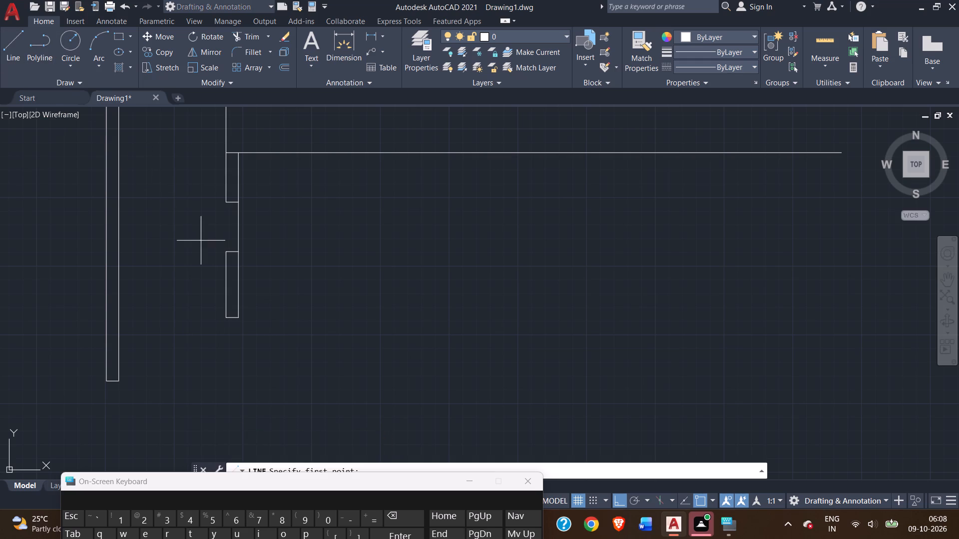
click(240, 319)
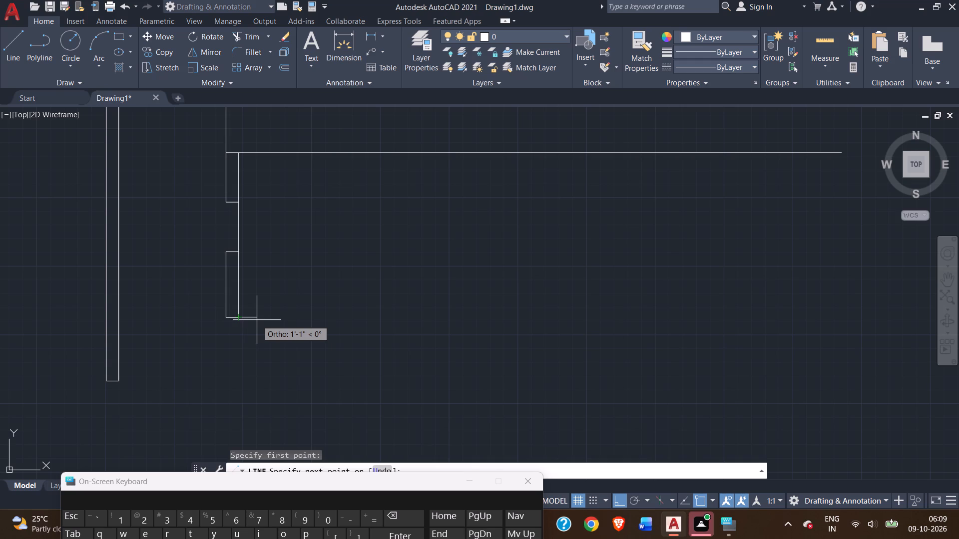
scroll(257, 320, up, 2)
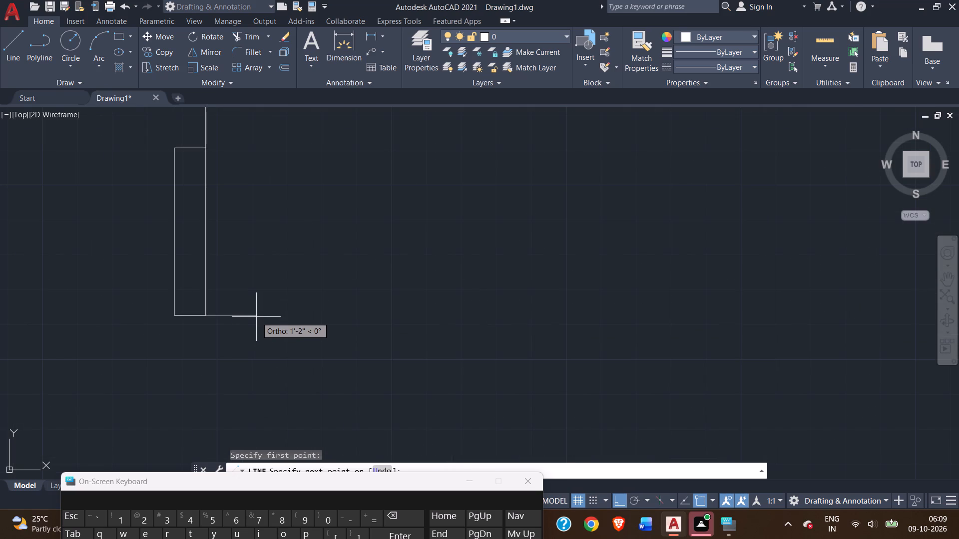
text(1')
key(Return)
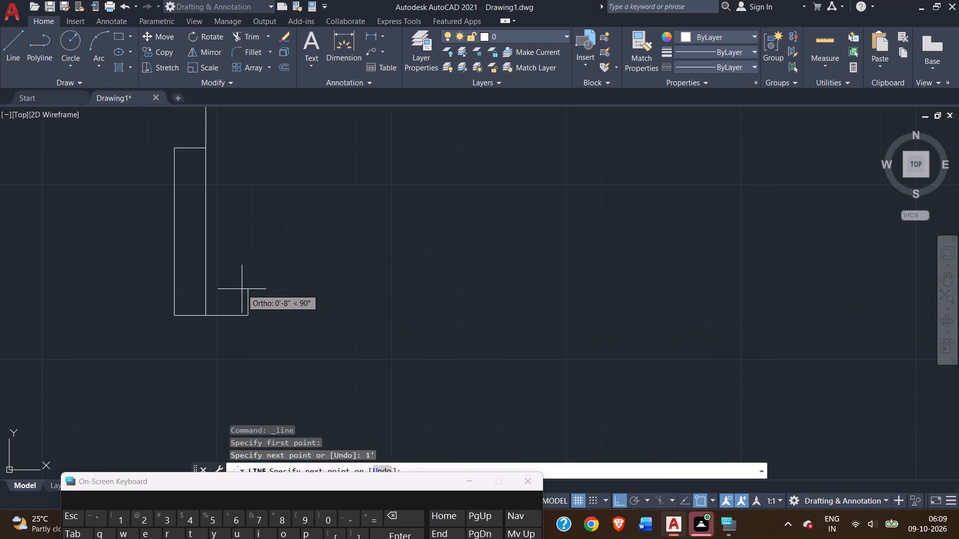
key(9)
key(shift+quotedbl)
key(Return)
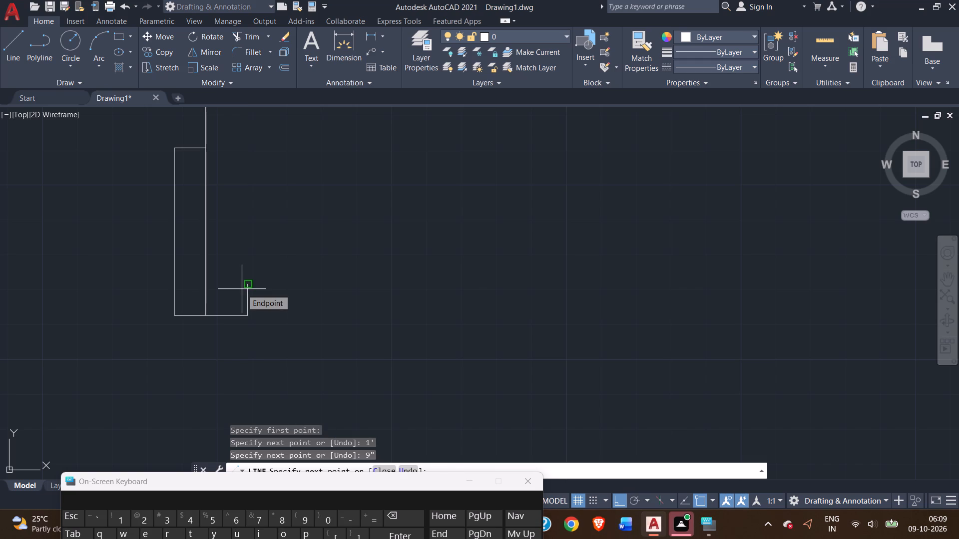
click(209, 283)
right_click(211, 274)
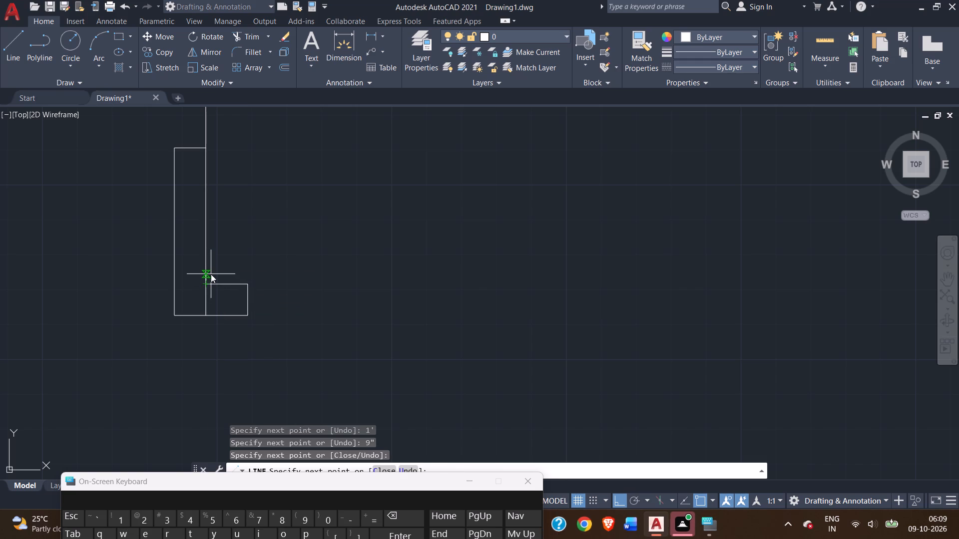
double_click(252, 284)
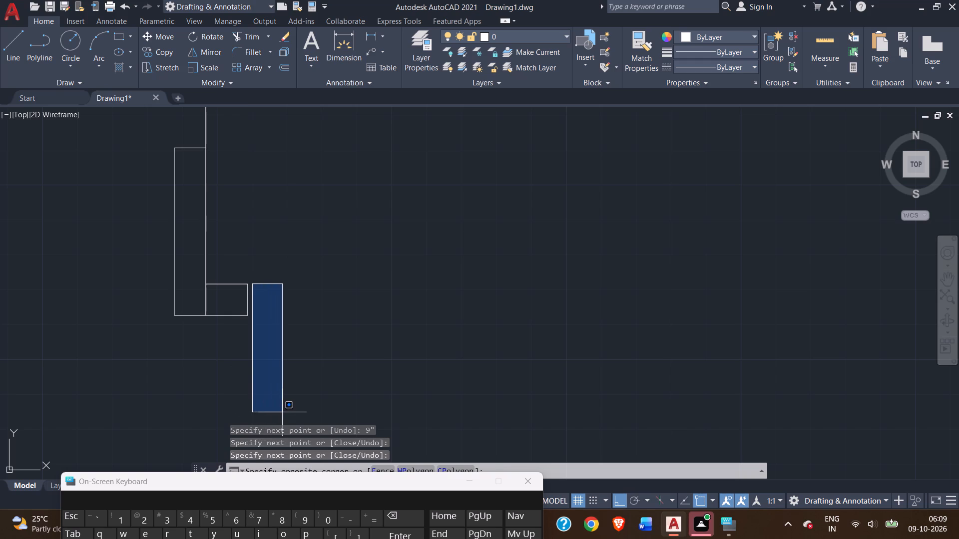
right_click(293, 309)
right_click(293, 309)
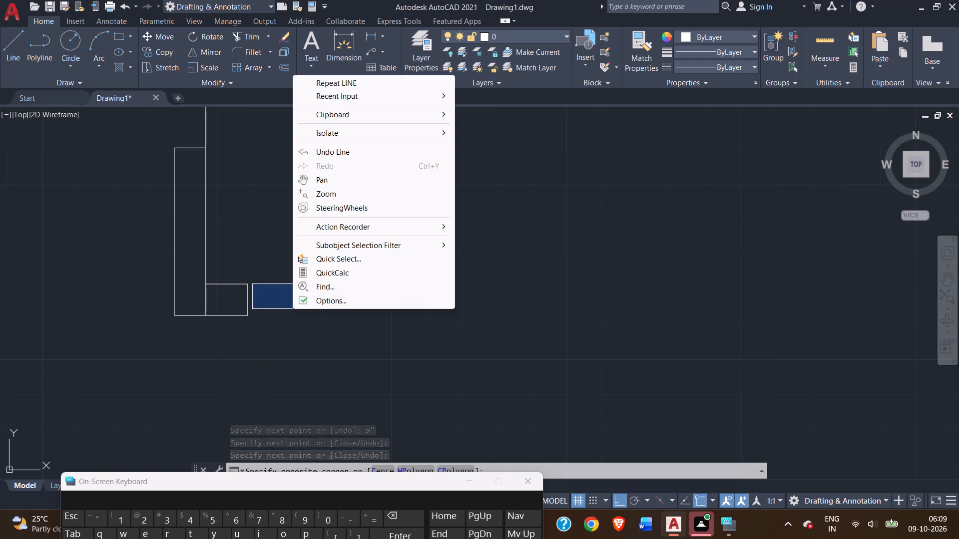
double_click(262, 254)
From the stub's lower outer corner, draw a line 4' east along the south side and 9" up.
click(10, 56)
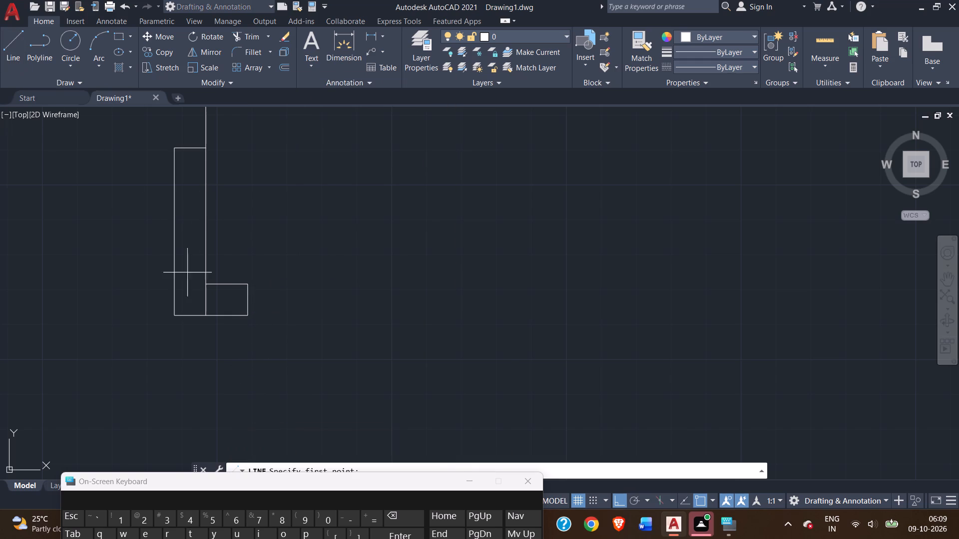
click(249, 316)
scroll(342, 311, down, 1)
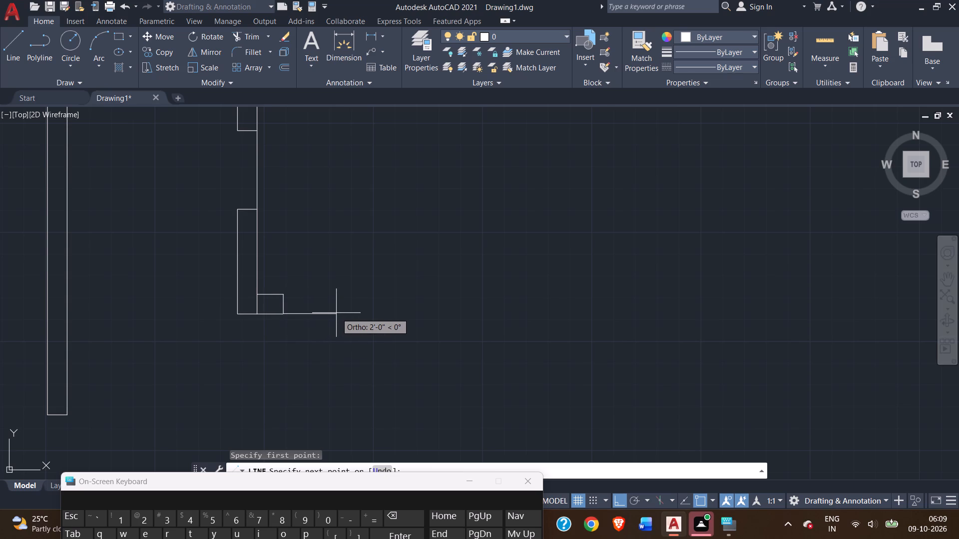
key(4)
key(apostrophe)
key(Return)
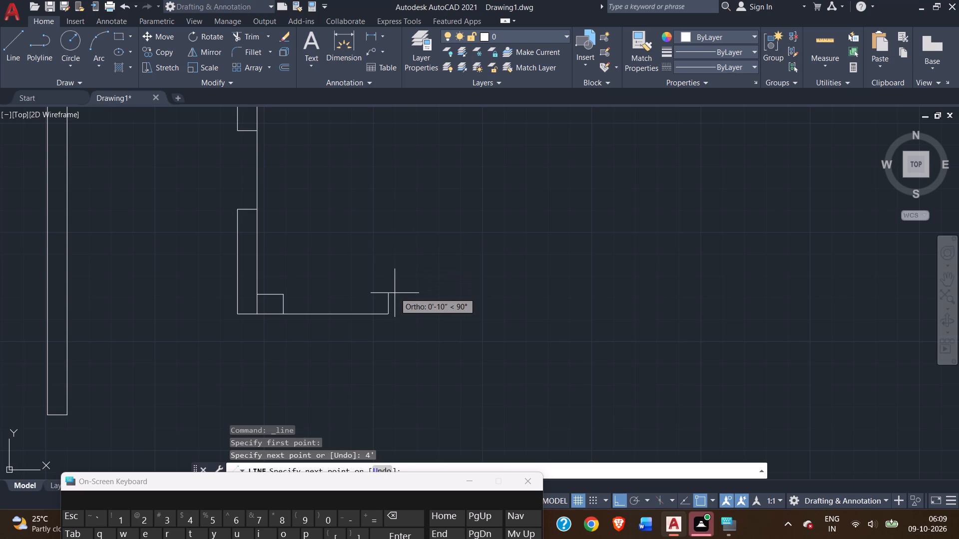
key(9)
key(shift+quotedbl)
key(Return)
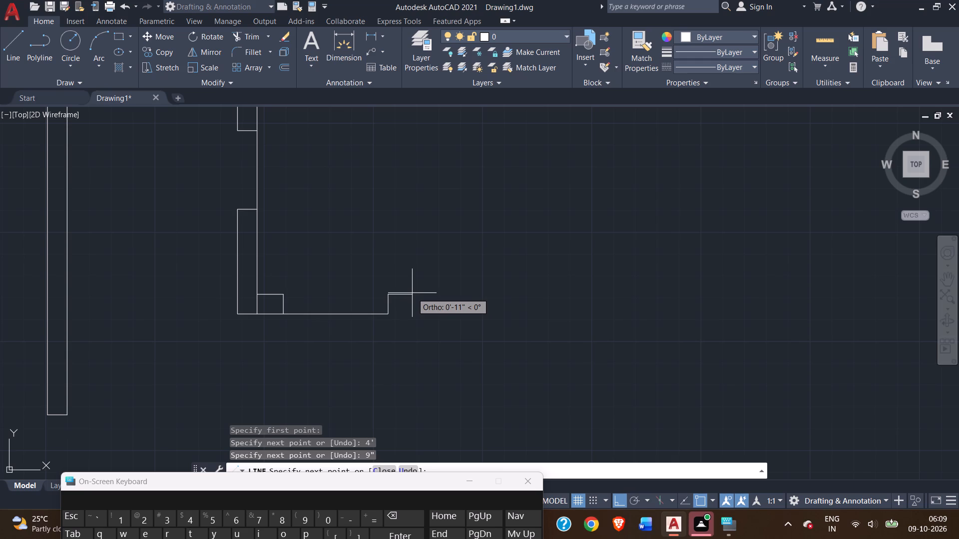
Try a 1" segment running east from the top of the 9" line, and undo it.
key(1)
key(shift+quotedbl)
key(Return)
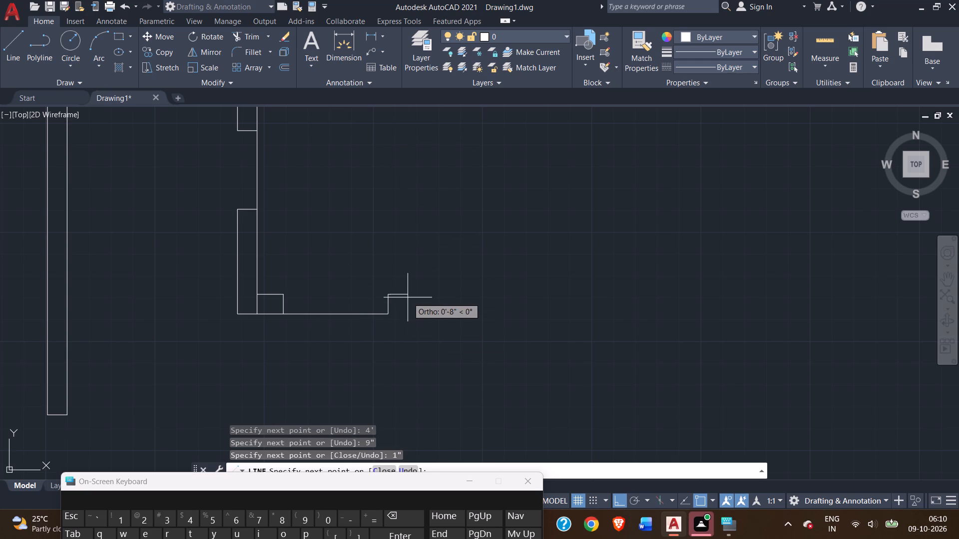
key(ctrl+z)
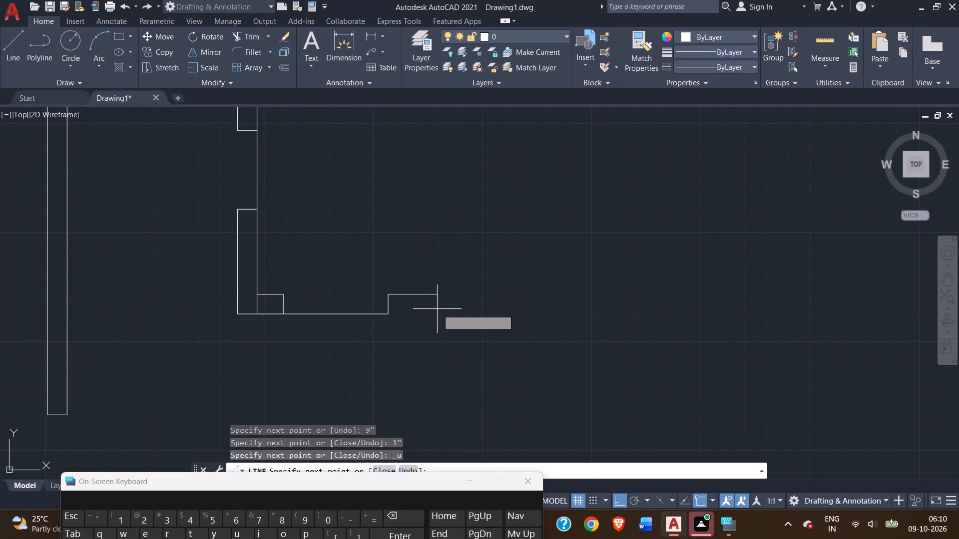
Continue the line 1' east, down level with the 4' line and back west to its end, closing a second stub.
scroll(432, 305, up, 2)
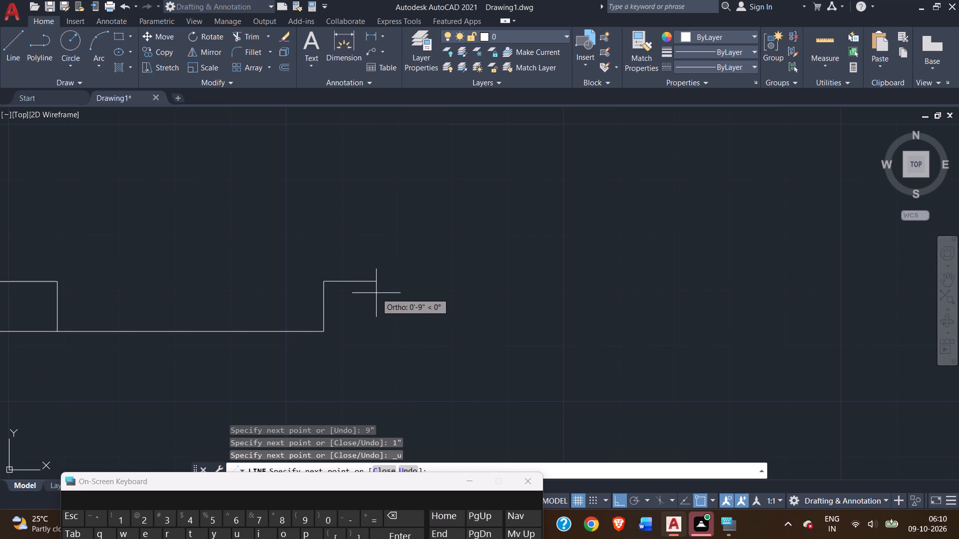
text(1')
key(Return)
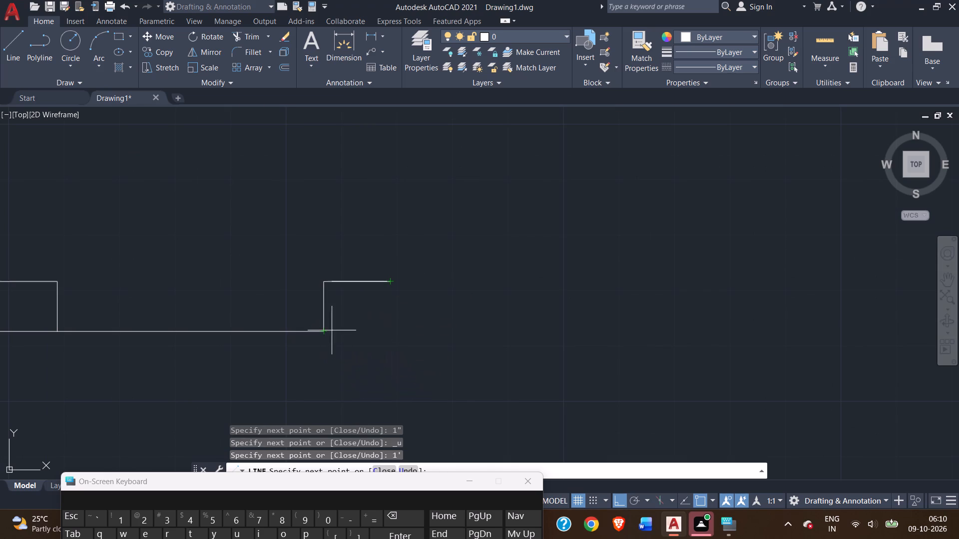
click(391, 331)
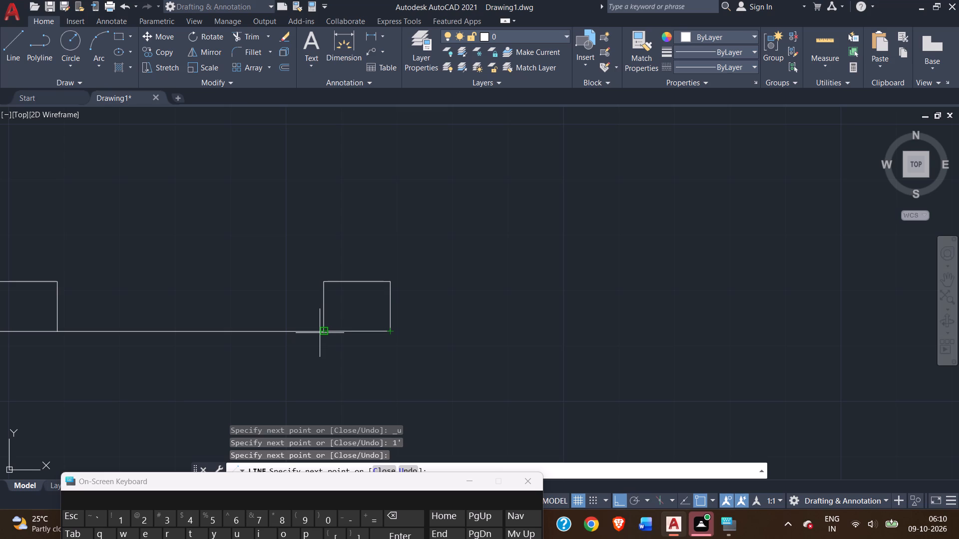
scroll(320, 333, up, 4)
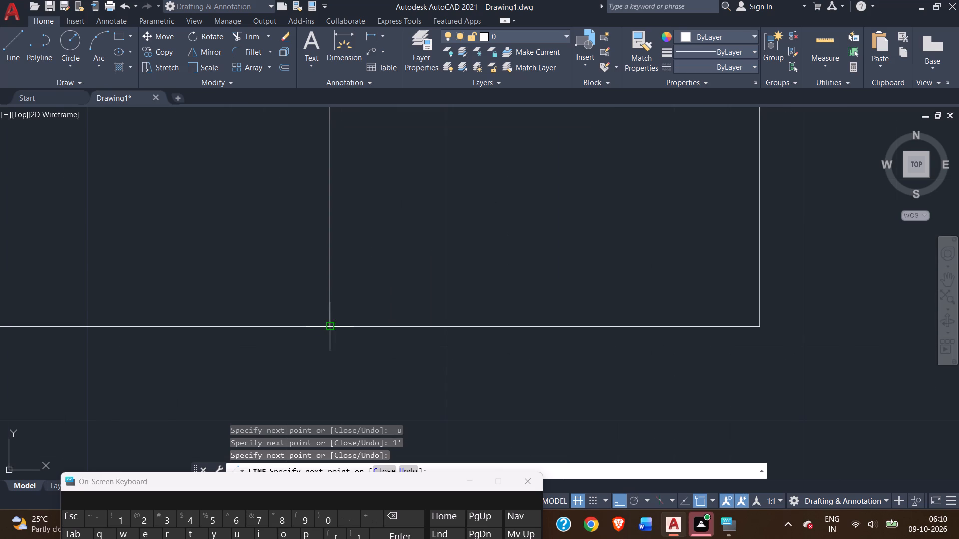
click(330, 325)
right_click(359, 309)
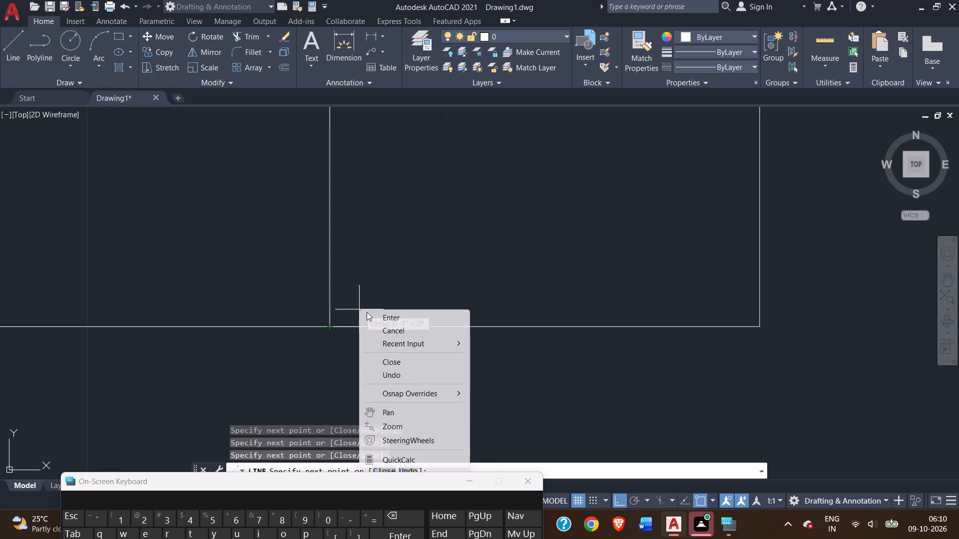
click(383, 313)
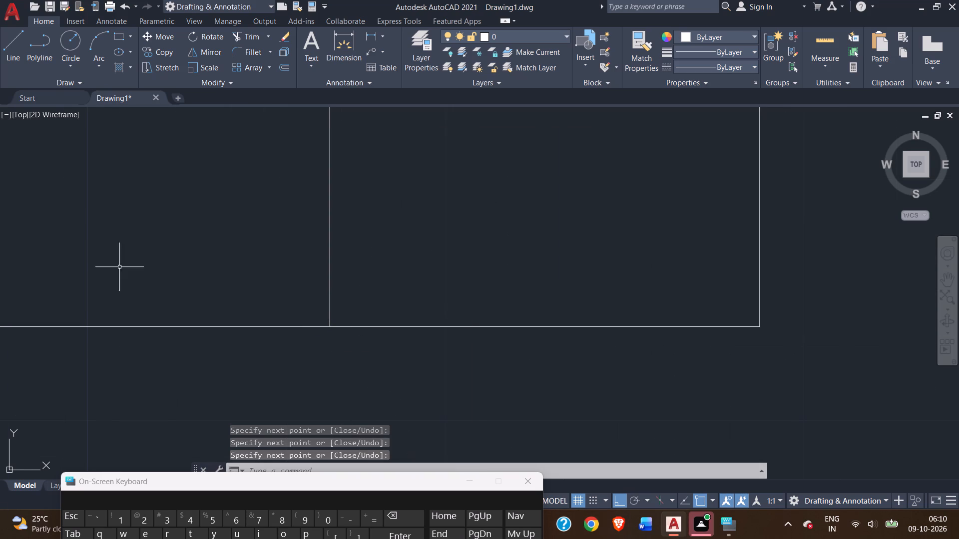
Draw a vertical line from the second stub's lower east corner north to the long horizontal line.
scroll(392, 221, down, 5)
middle_drag(393, 212, 368, 232)
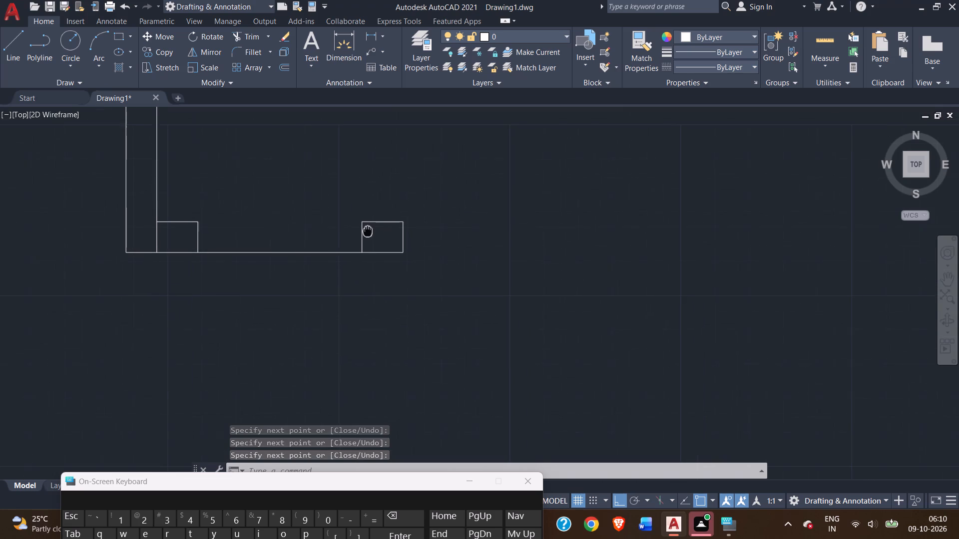
middle_drag(368, 232, 366, 234)
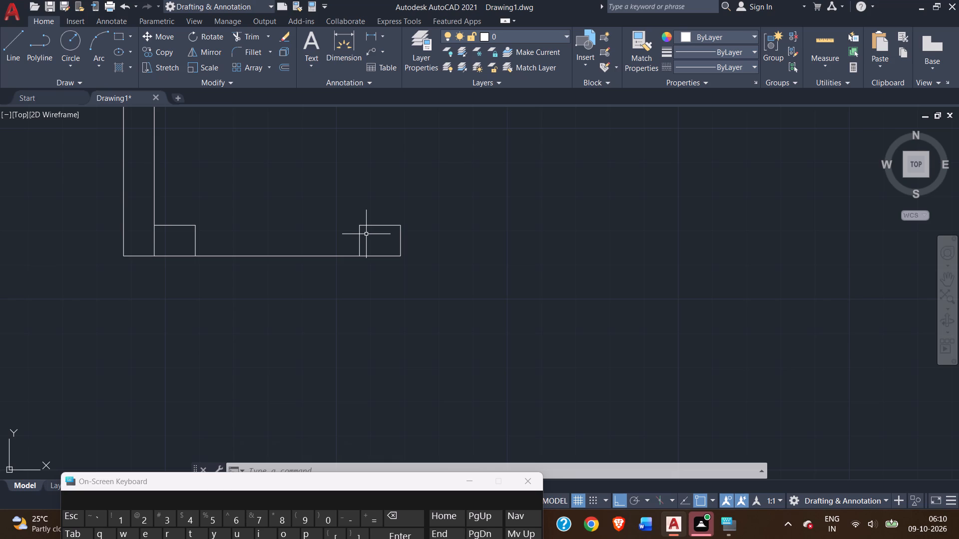
scroll(117, 215, down, 2)
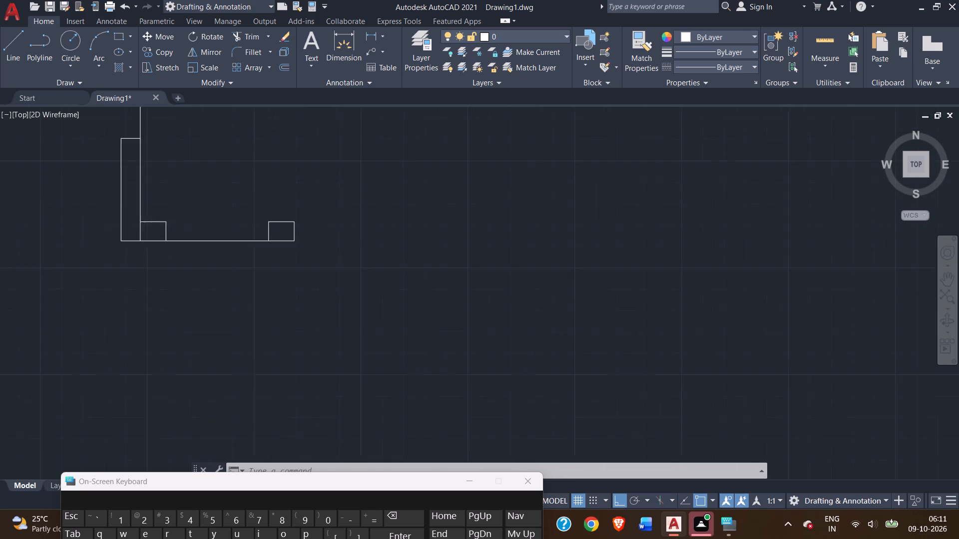
middle_drag(226, 170, 209, 268)
click(9, 61)
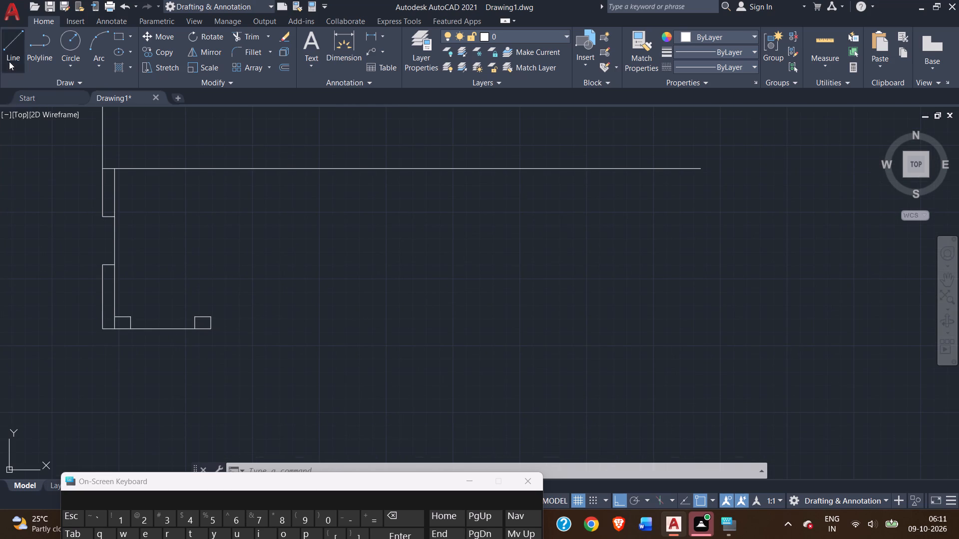
click(212, 331)
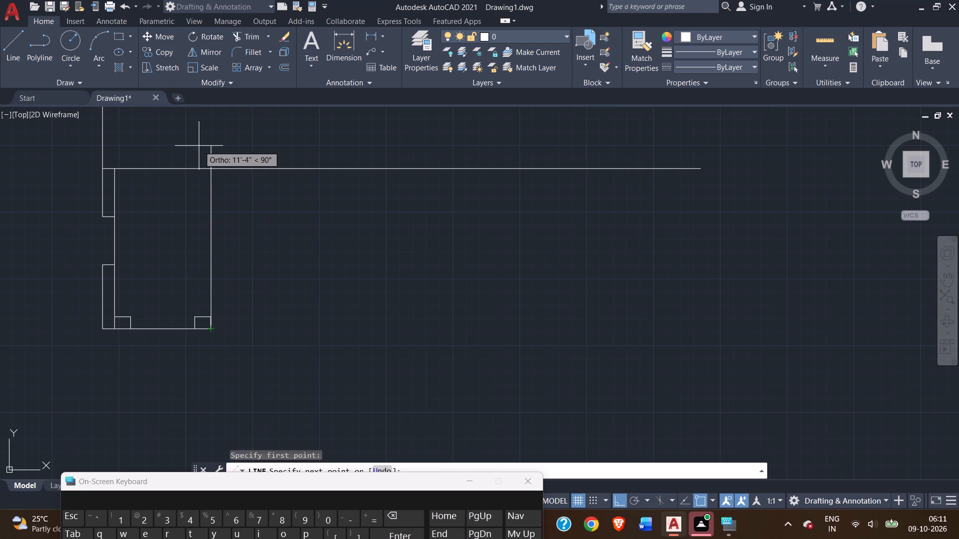
click(208, 165)
right_click(222, 179)
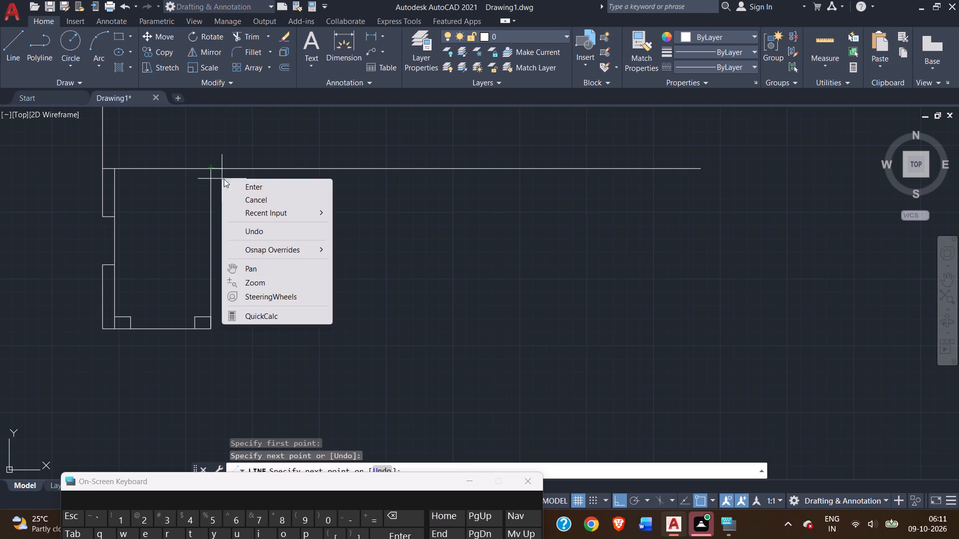
click(244, 184)
Draw a parallel vertical line from the second stub's upper west corner north to the long horizontal line.
click(12, 58)
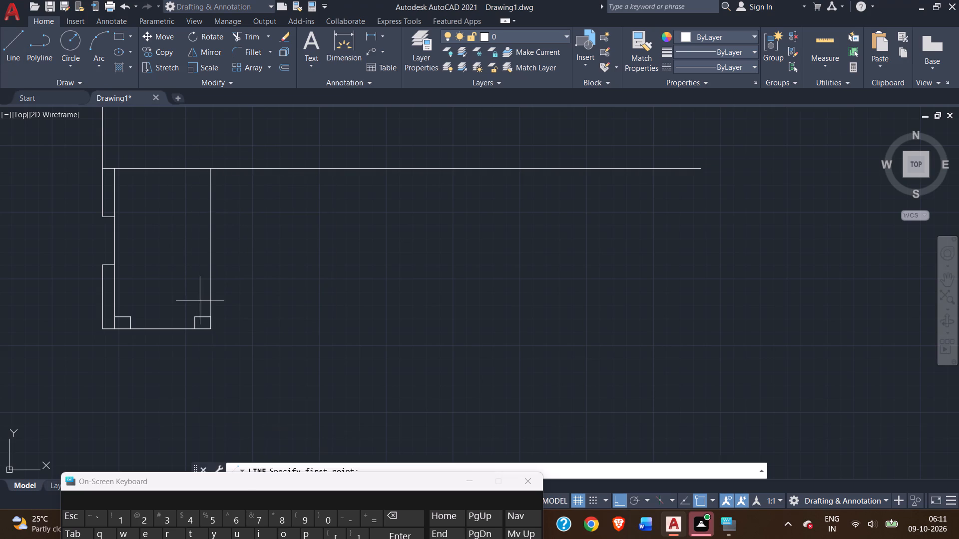
scroll(200, 300, up, 3)
click(173, 369)
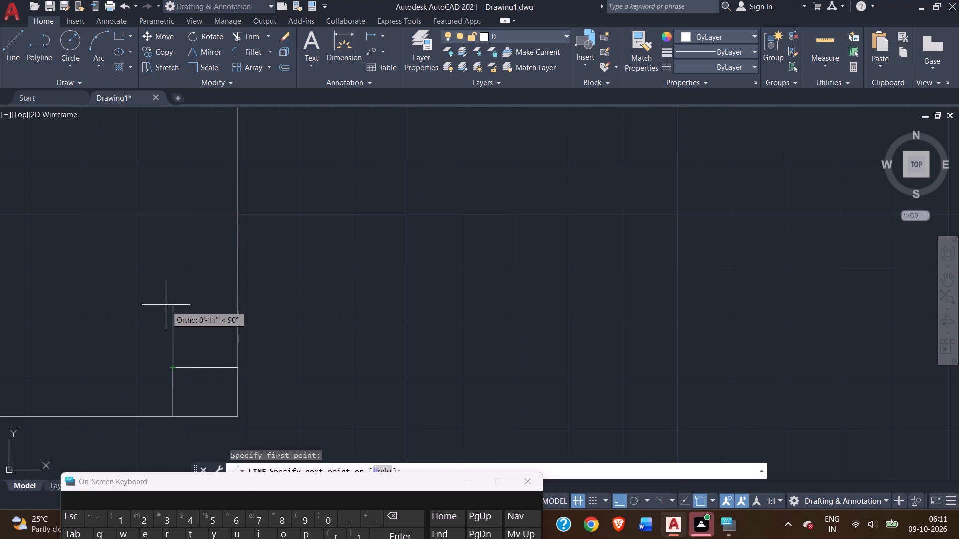
scroll(166, 301, down, 2)
middle_drag(165, 249, 210, 370)
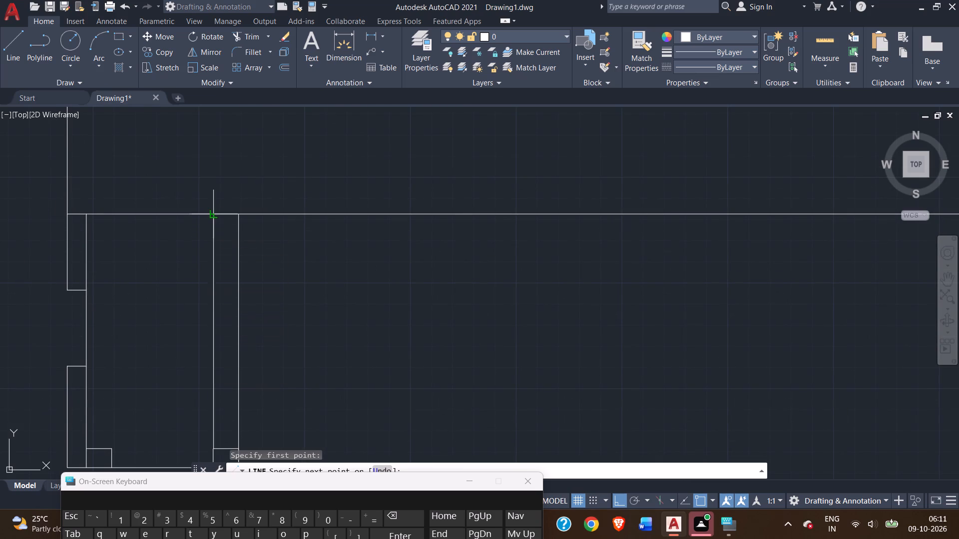
click(211, 217)
right_click(207, 223)
click(228, 229)
From the upper inner corner of the lower west wall segment, draw a line 1' south and east to the new wall's inner face.
scroll(181, 298, down, 1)
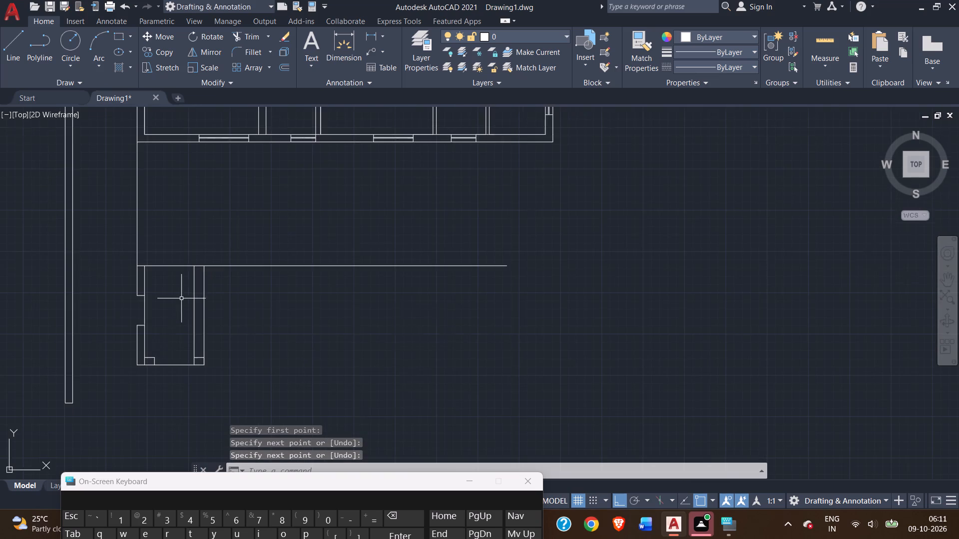
scroll(181, 298, down, 2)
middle_drag(181, 298, 157, 259)
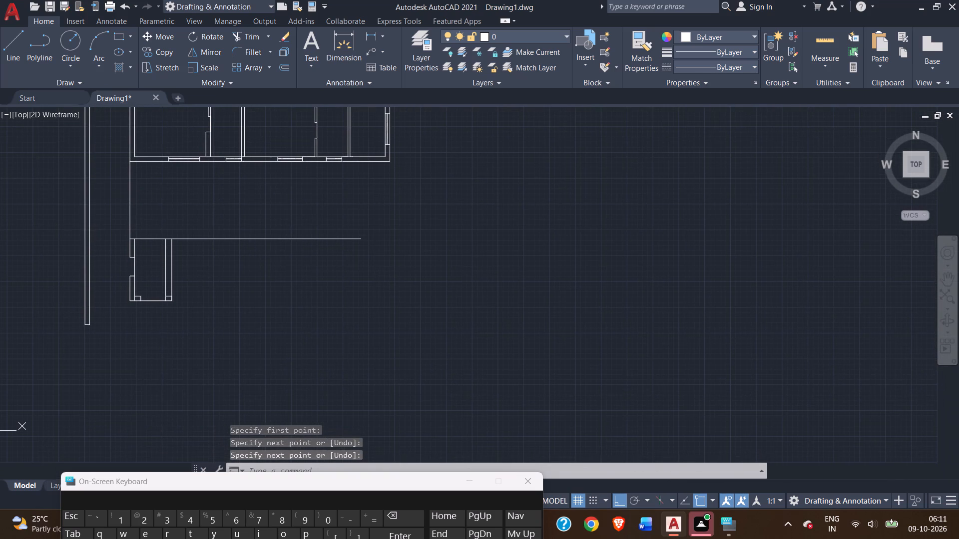
scroll(157, 262, up, 3)
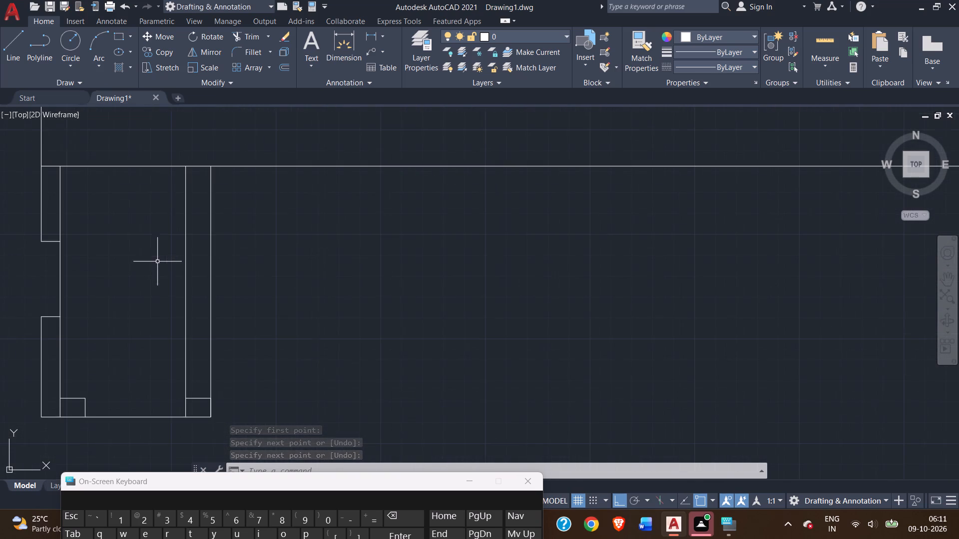
middle_drag(146, 307, 178, 249)
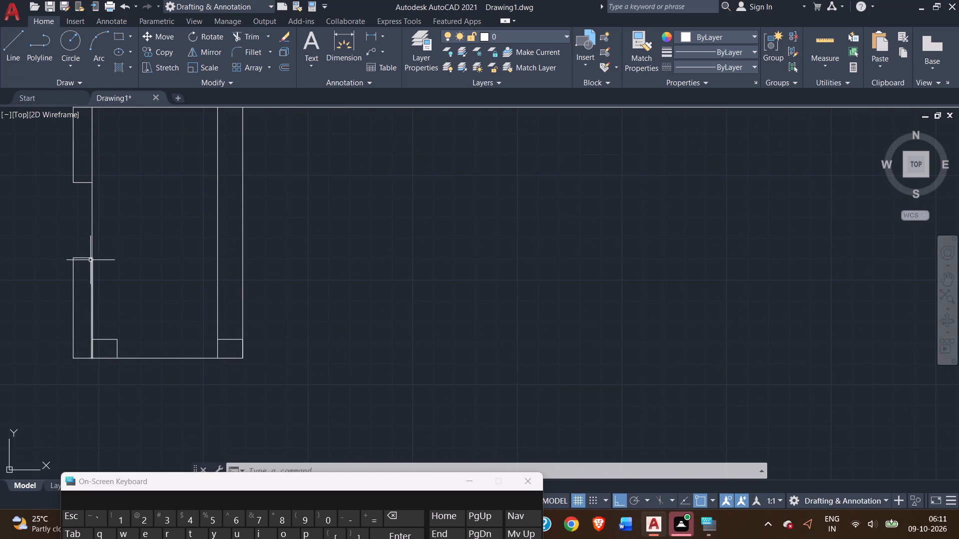
click(18, 65)
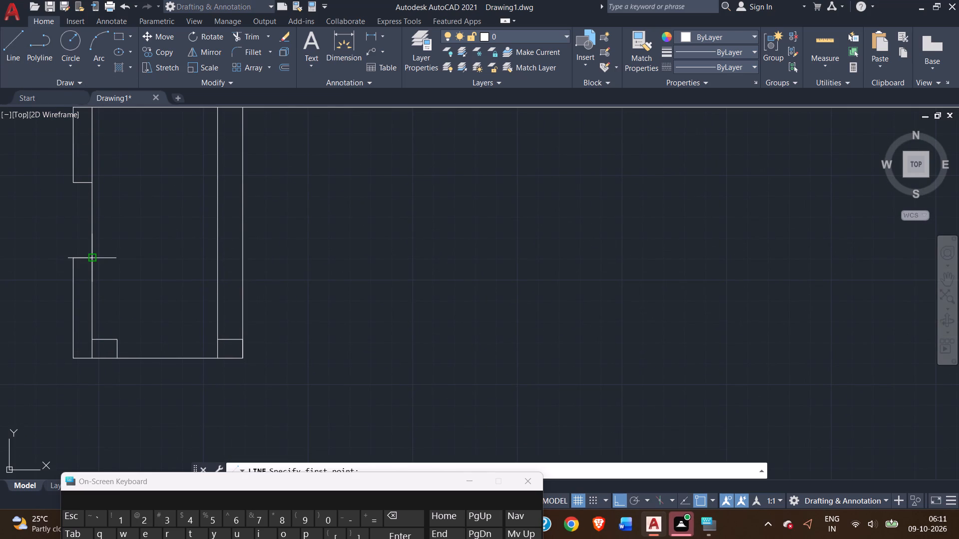
double_click(88, 255)
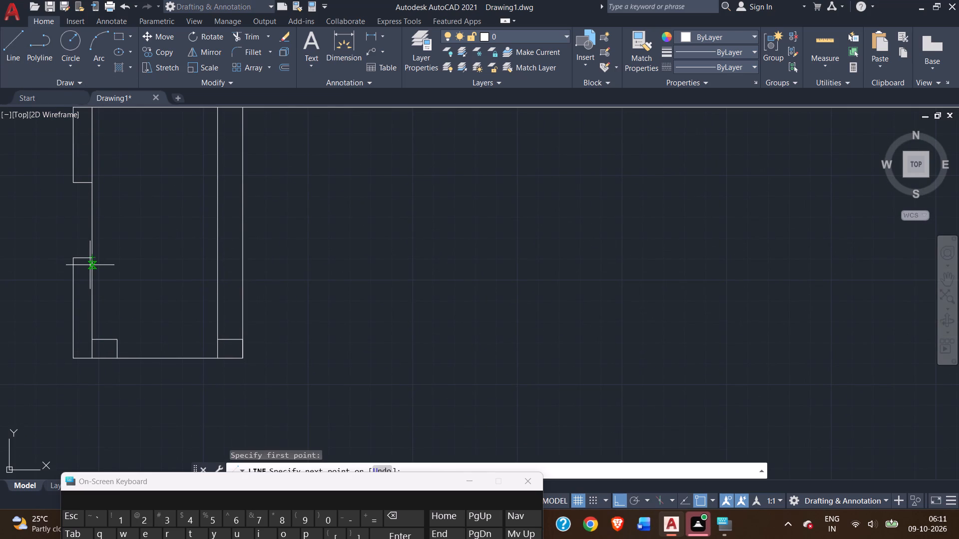
text(1')
key(Return)
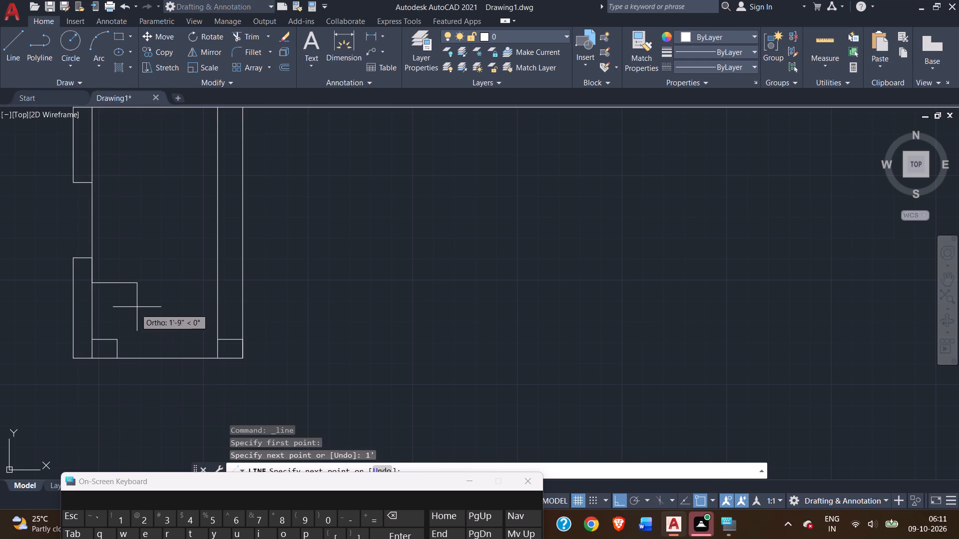
scroll(153, 285, up, 2)
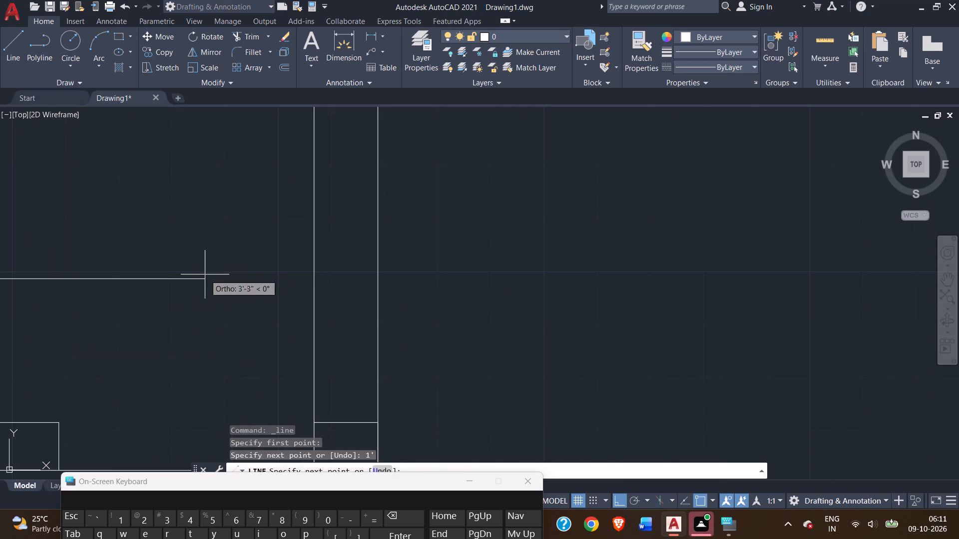
click(313, 281)
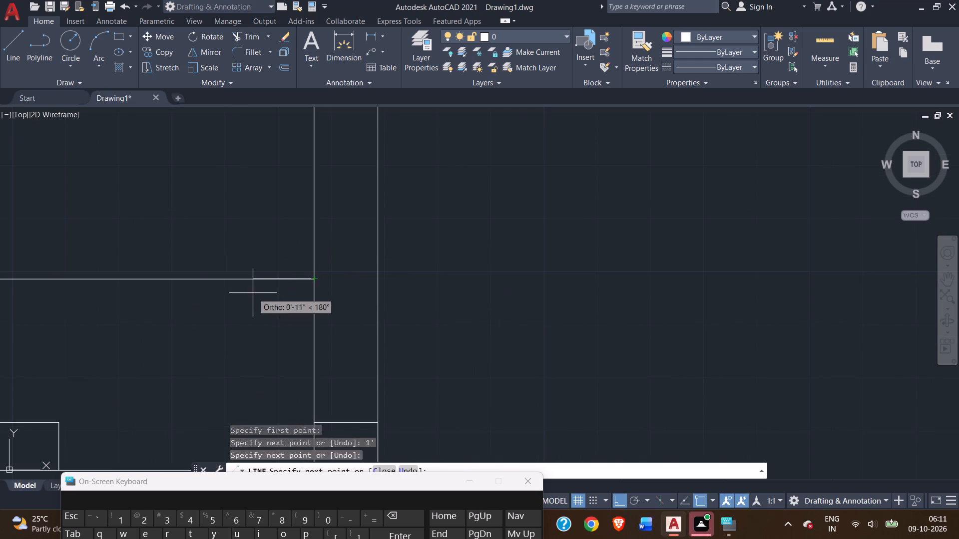
right_click(252, 293)
click(271, 299)
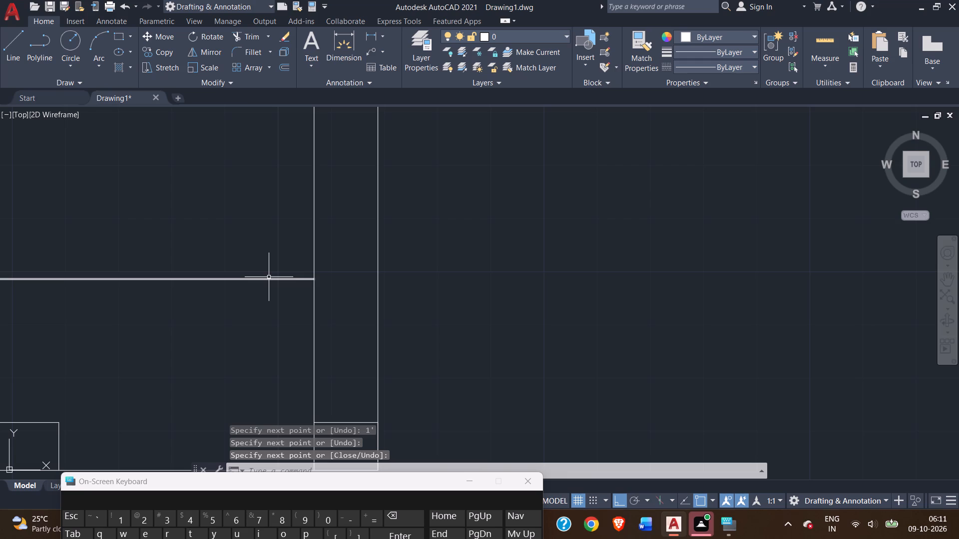
Offset the new horizontal cross line by 4" to its south side and 4" to its north side.
click(269, 279)
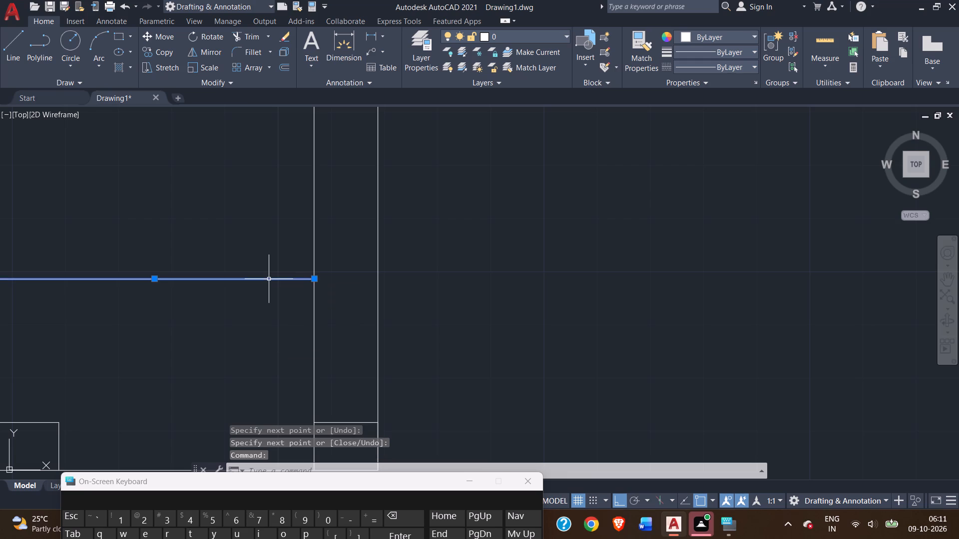
text(off)
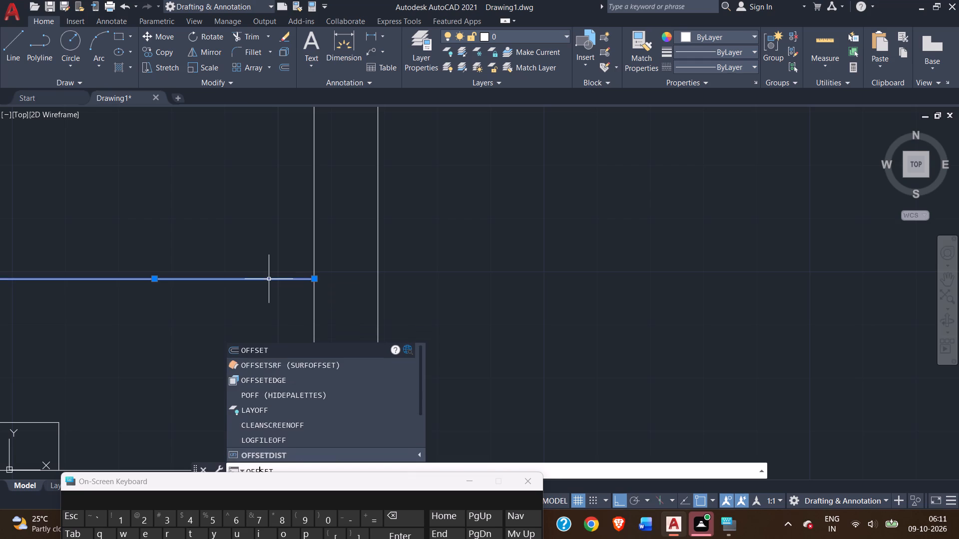
key(Return)
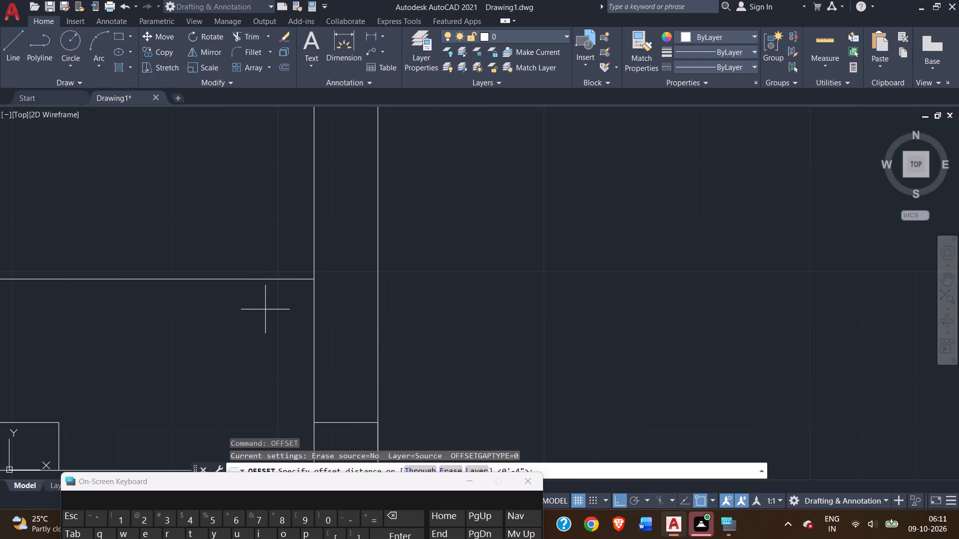
key(4)
key(shift+quotedbl)
key(Return)
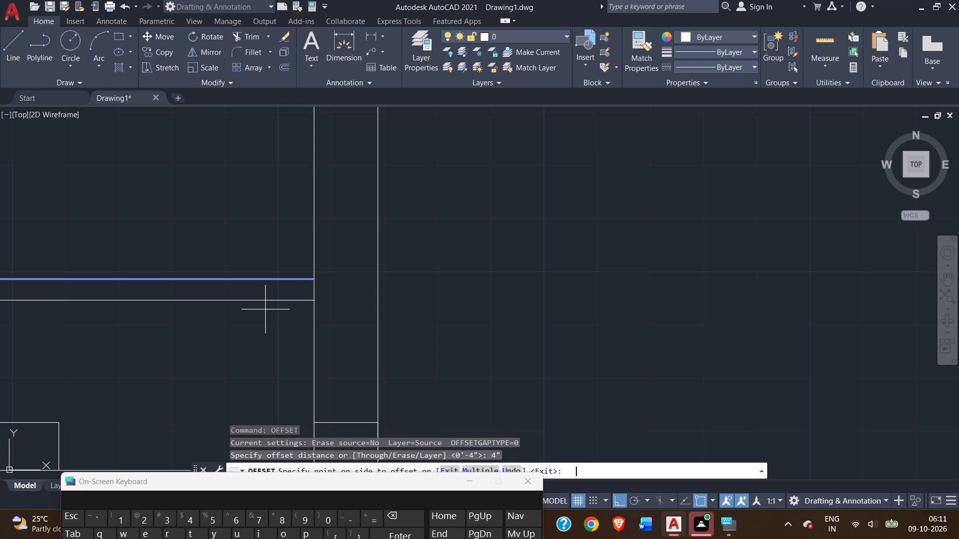
click(226, 321)
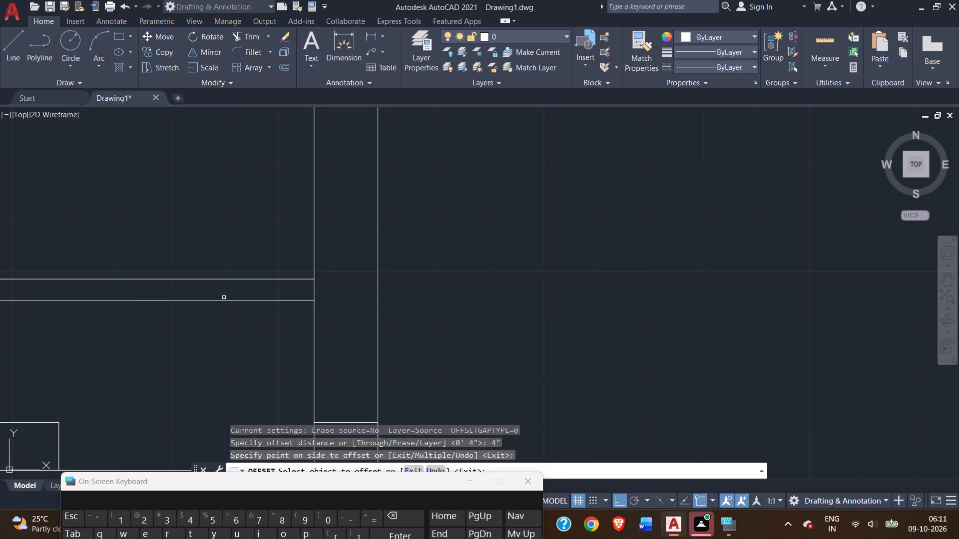
scroll(224, 297, down, 2)
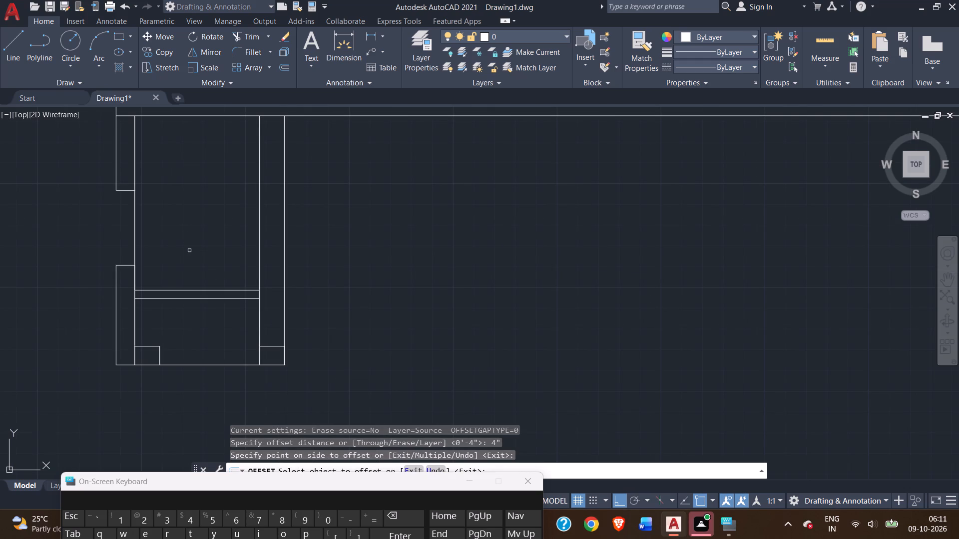
click(188, 290)
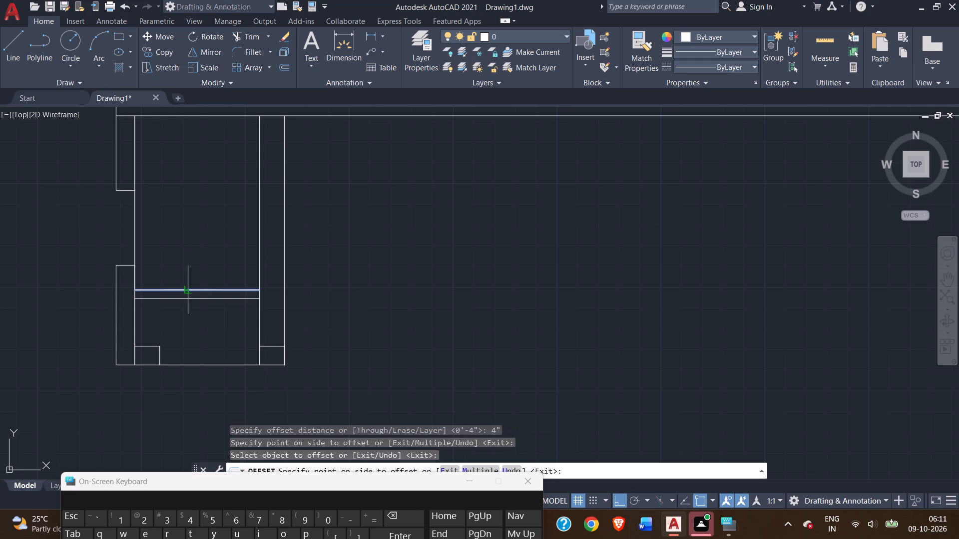
click(190, 281)
right_click(207, 248)
click(227, 252)
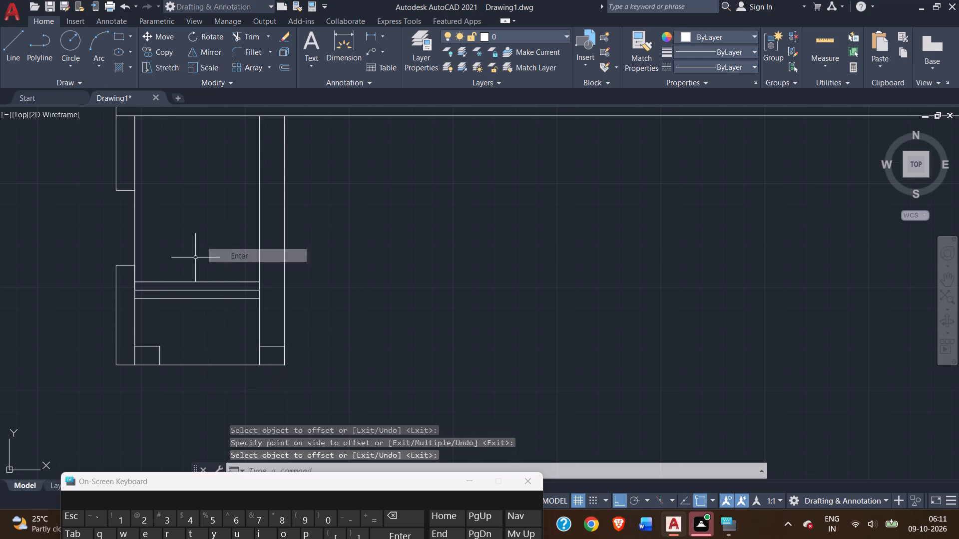
Trim away the southernmost of the three parallel cross lines between the two walls.
click(232, 32)
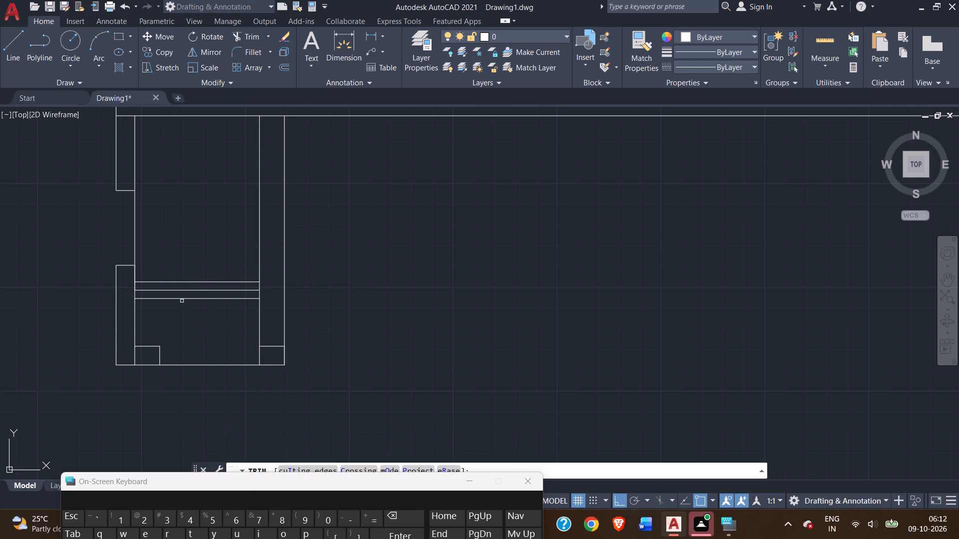
double_click(182, 301)
click(183, 299)
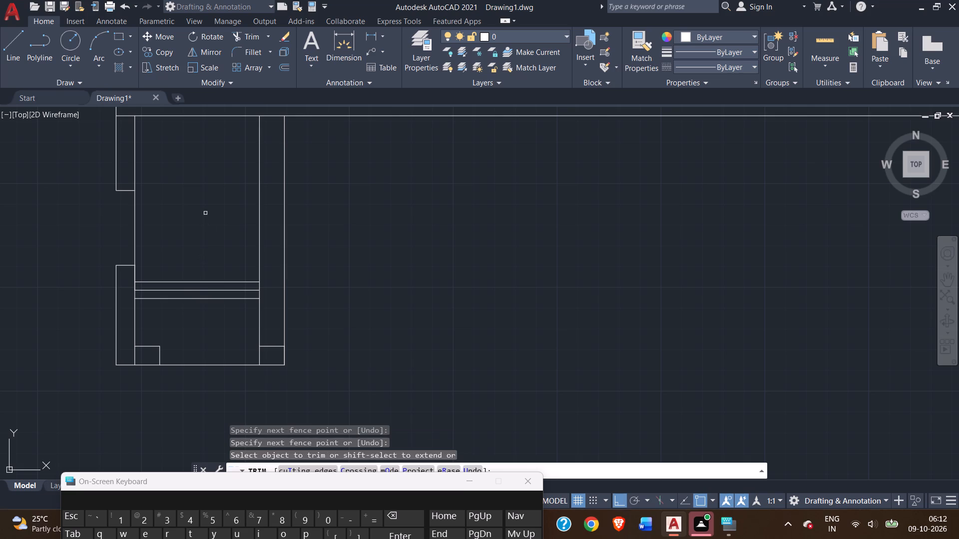
middle_drag(198, 203, 164, 253)
right_click(162, 239)
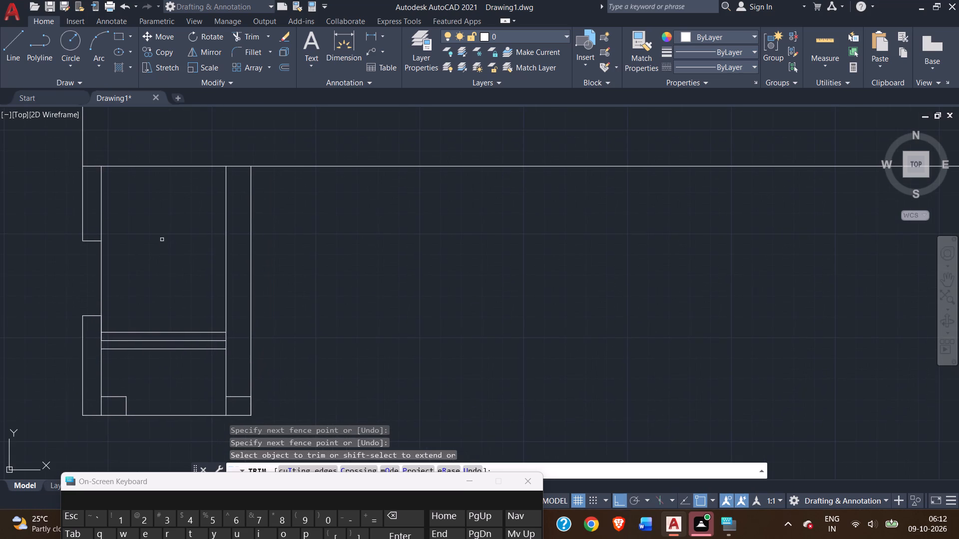
click(191, 240)
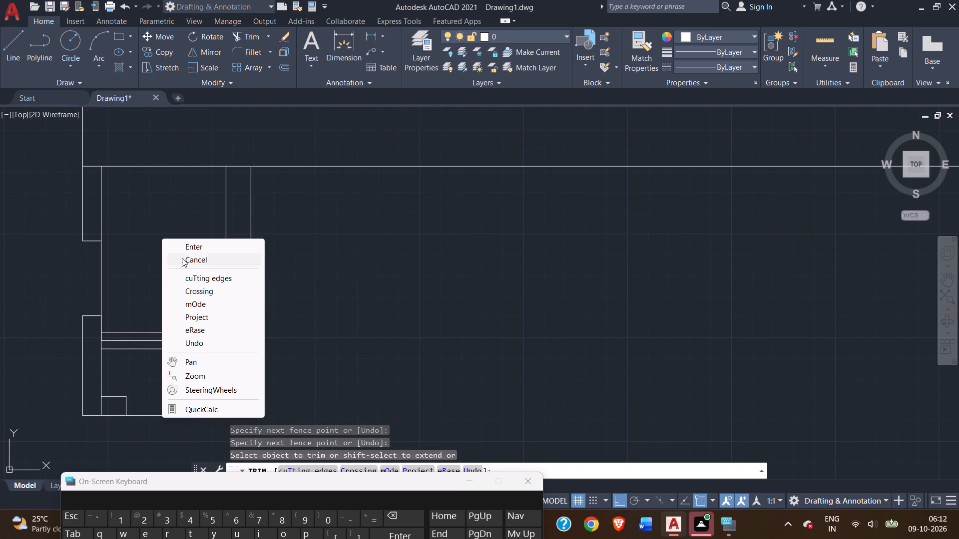
click(189, 250)
click(240, 35)
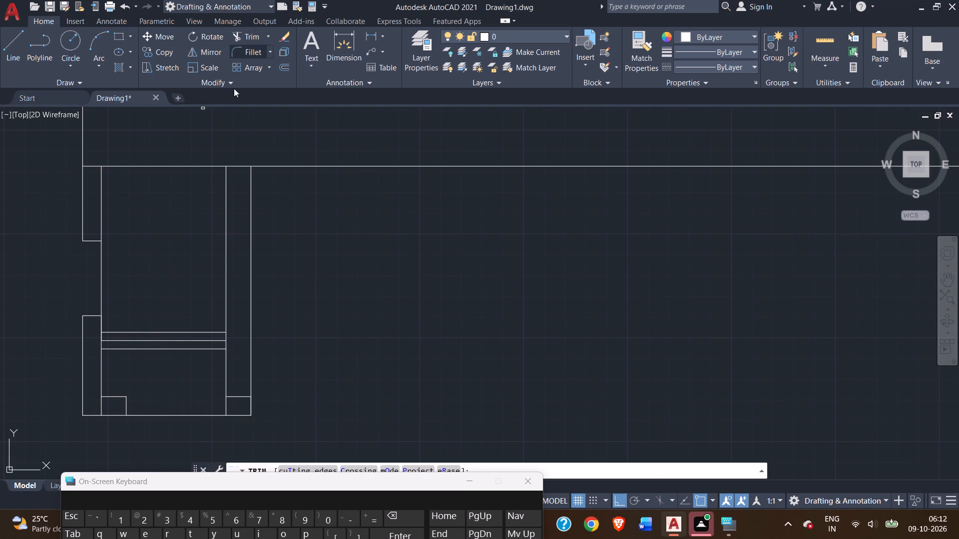
click(180, 348)
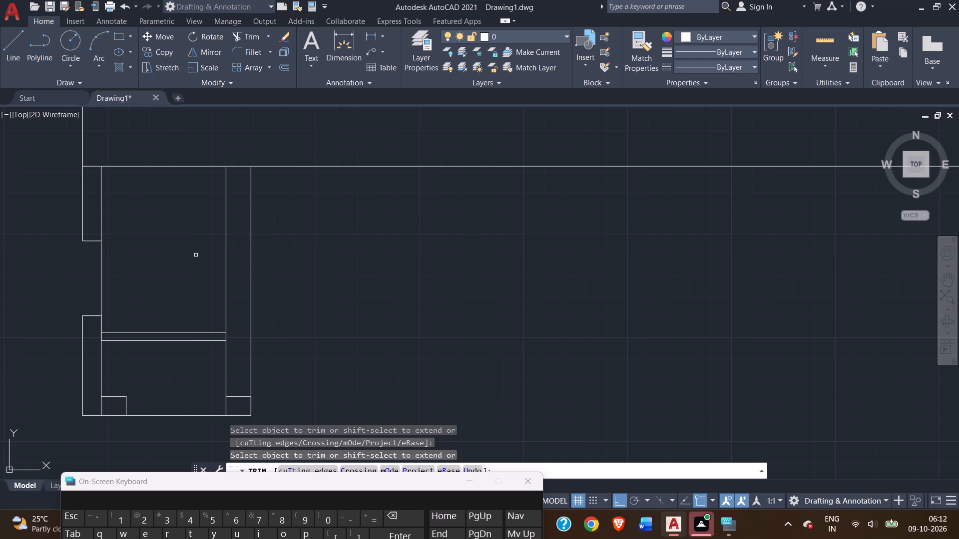
right_click(197, 253)
click(214, 262)
scroll(154, 279, down, 2)
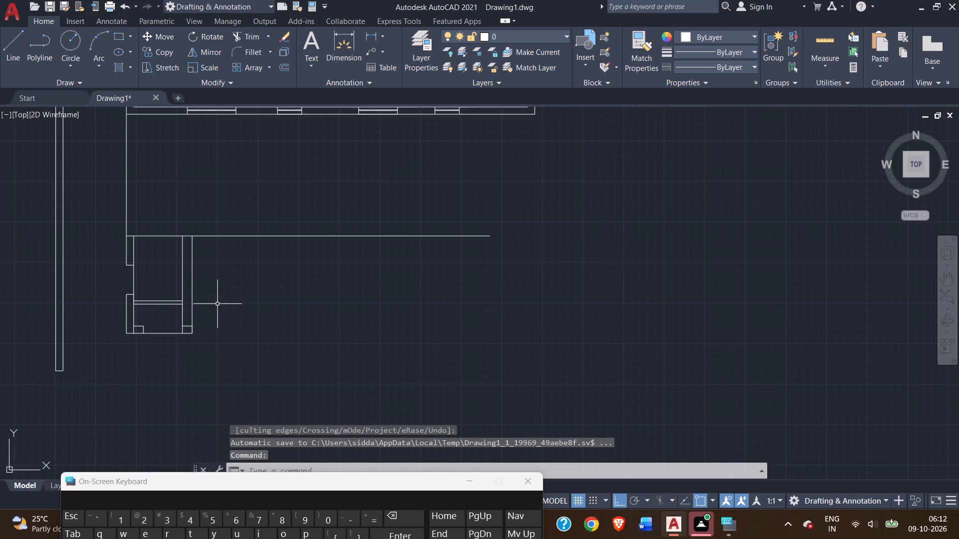
From the west end of the long horizontal line, draw a line 9" north and east to level with that line's east end.
middle_drag(217, 304, 191, 295)
click(5, 48)
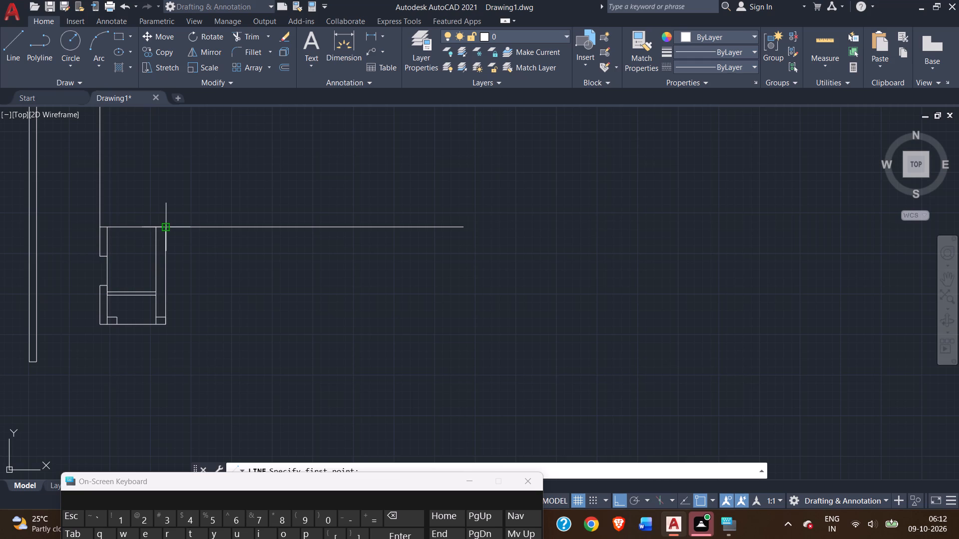
scroll(109, 256, up, 2)
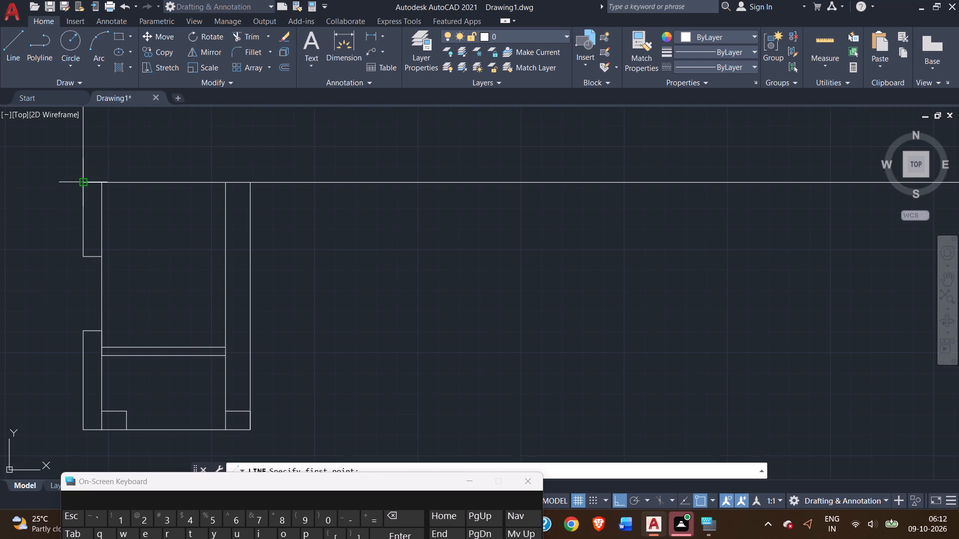
click(80, 183)
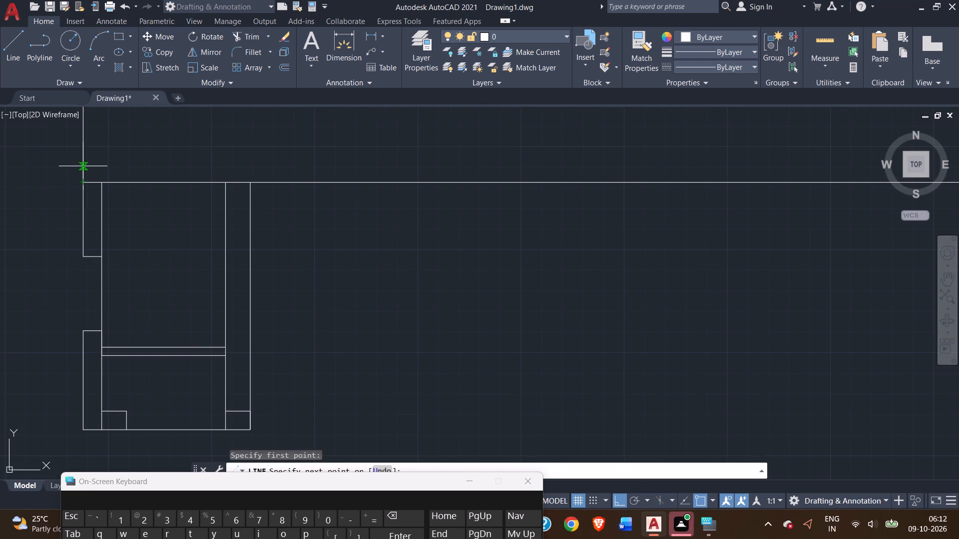
key(9)
key(shift+quotedbl)
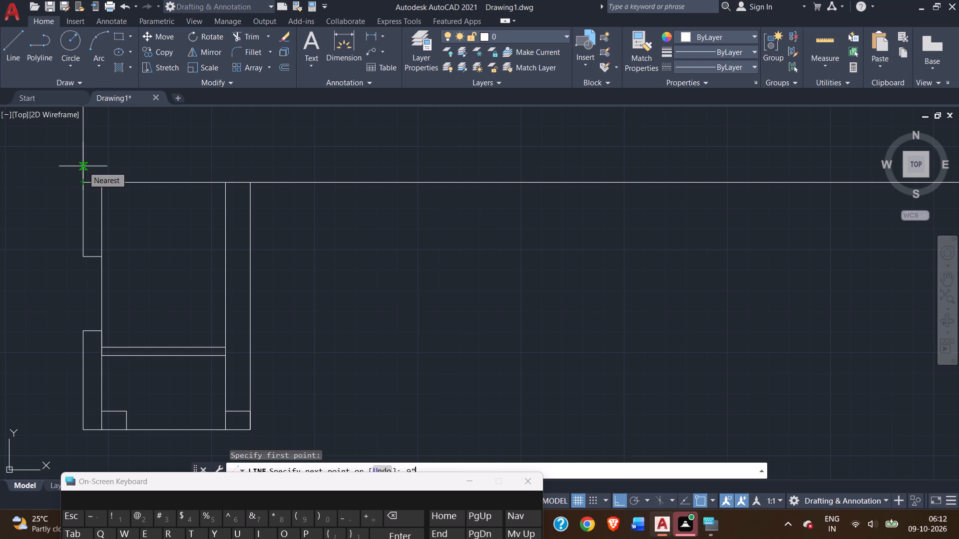
key(Return)
scroll(351, 205, down, 3)
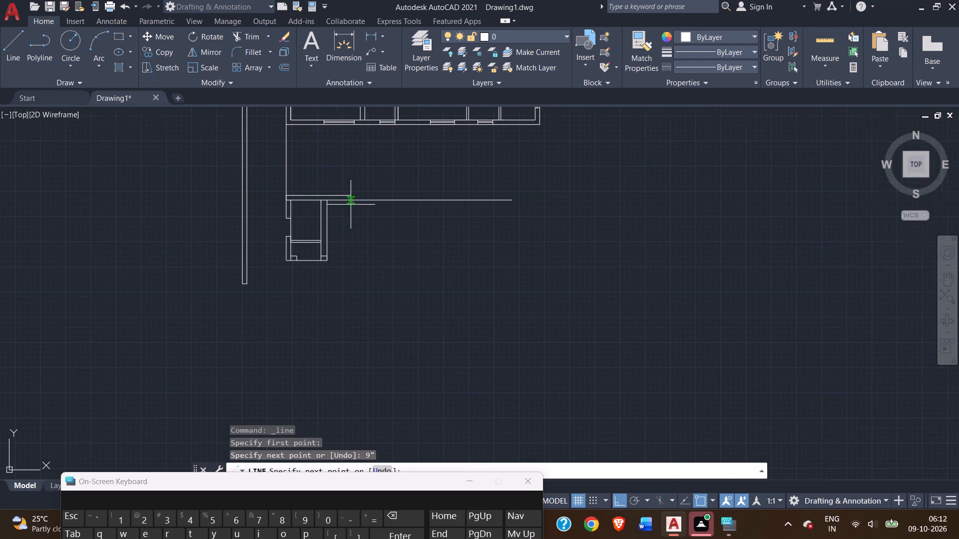
scroll(519, 193, up, 3)
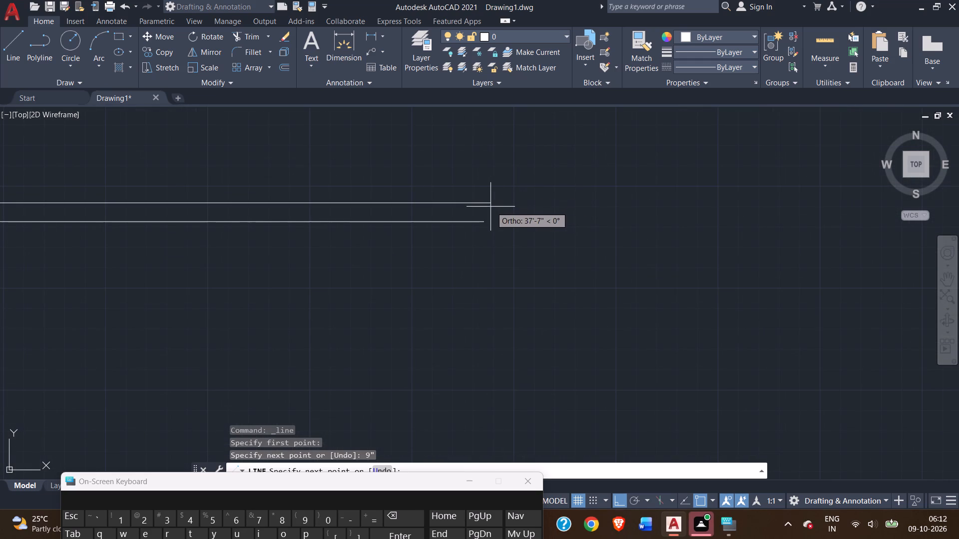
click(482, 203)
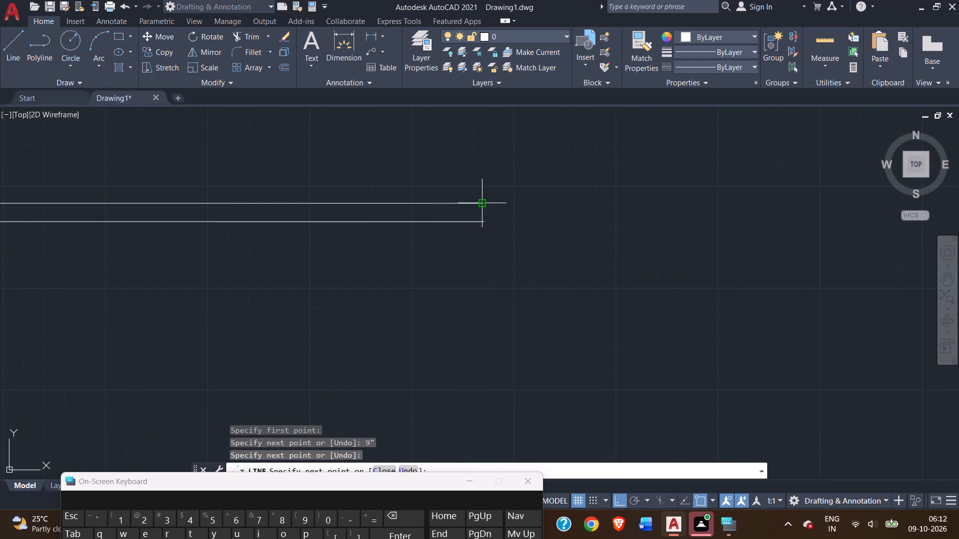
right_click(482, 203)
click(499, 208)
From the small room's outer northeast corner, draw consecutive 10'6" and 20' segments east along the long horizontal line.
scroll(367, 296, down, 3)
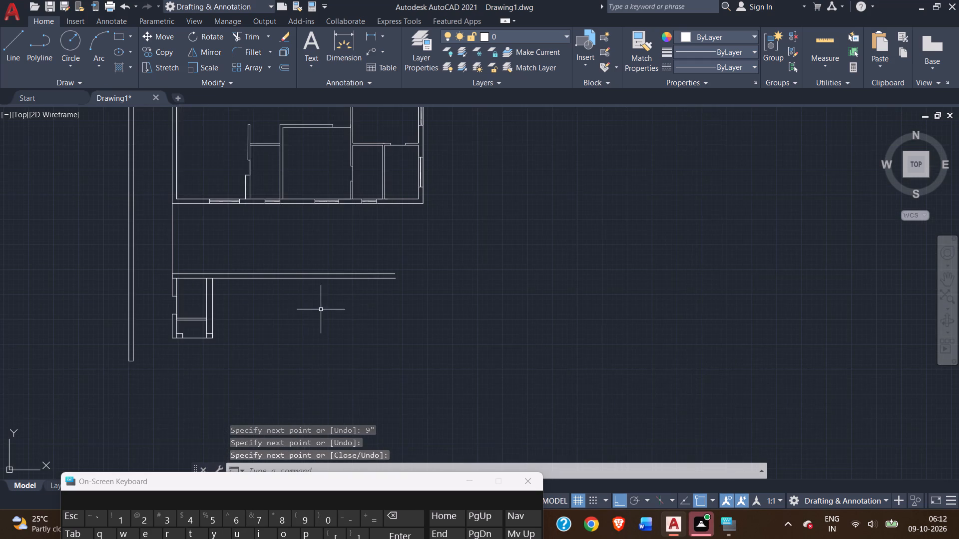
middle_drag(306, 311, 321, 286)
scroll(212, 256, up, 2)
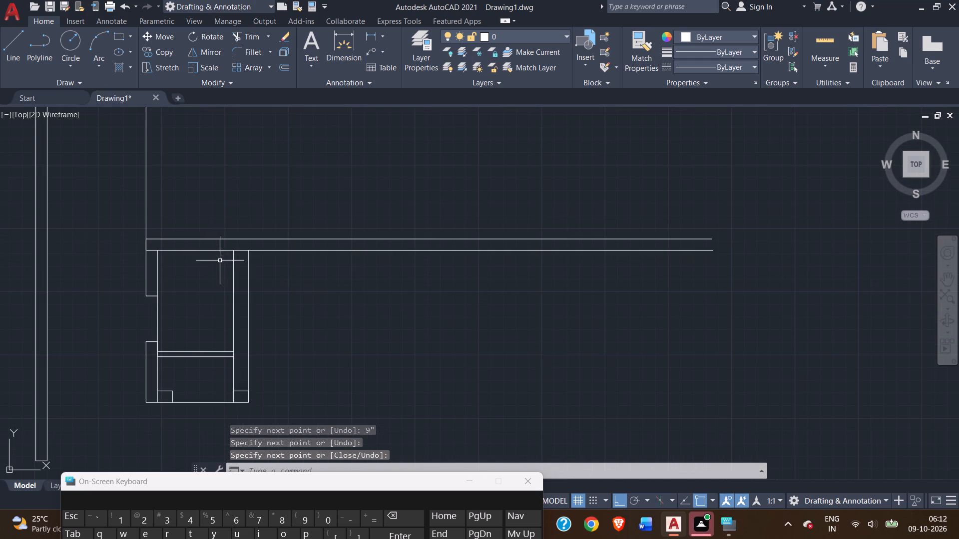
scroll(232, 267, up, 1)
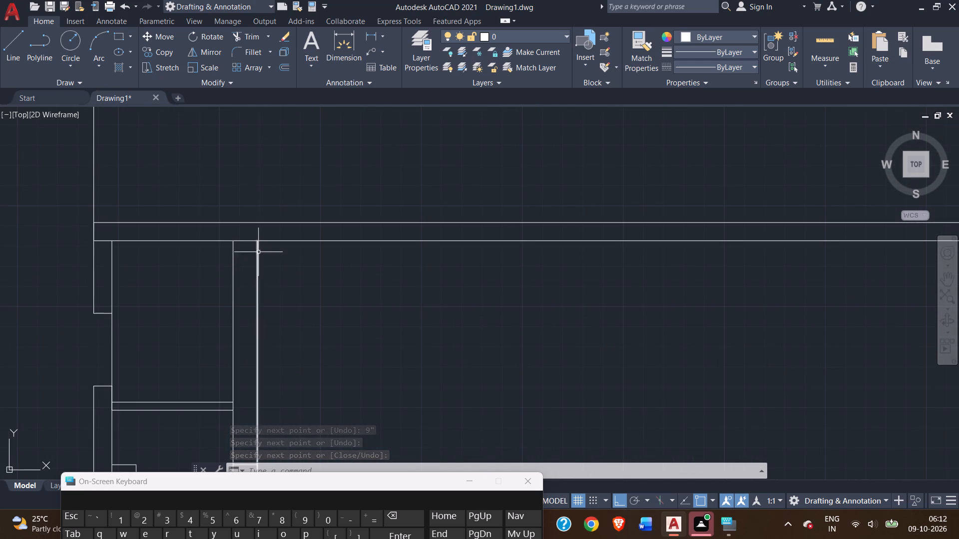
click(13, 52)
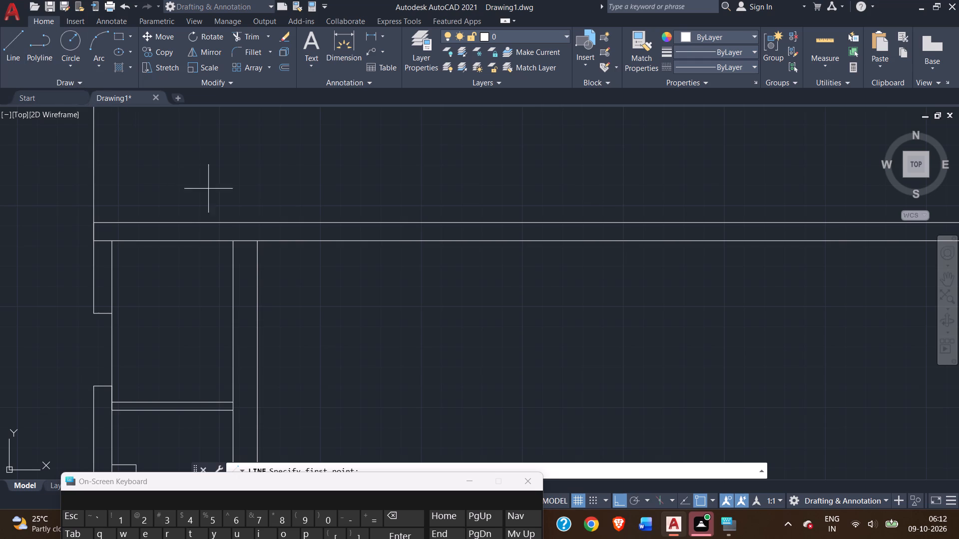
click(258, 242)
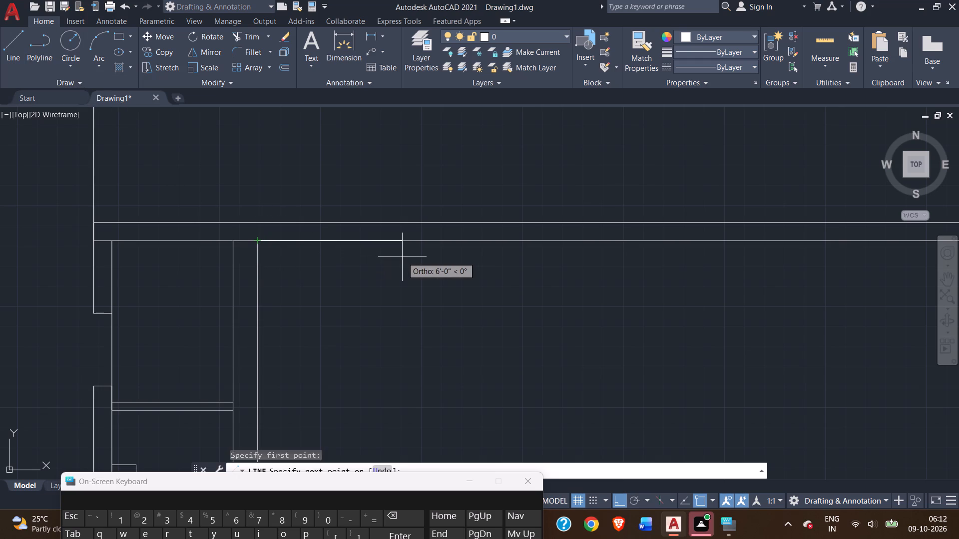
text(10'6)
key(shift+quotedbl)
key(Return)
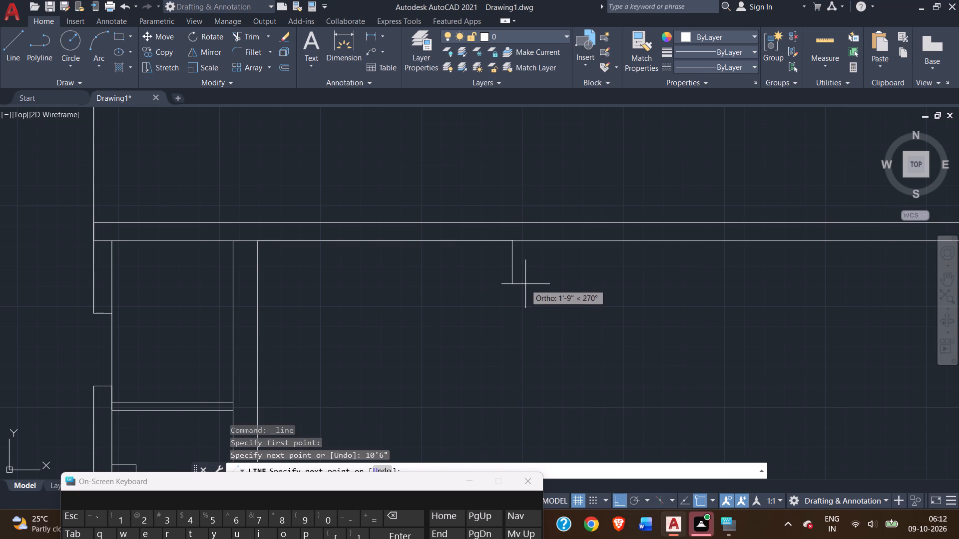
middle_drag(525, 282, 314, 253)
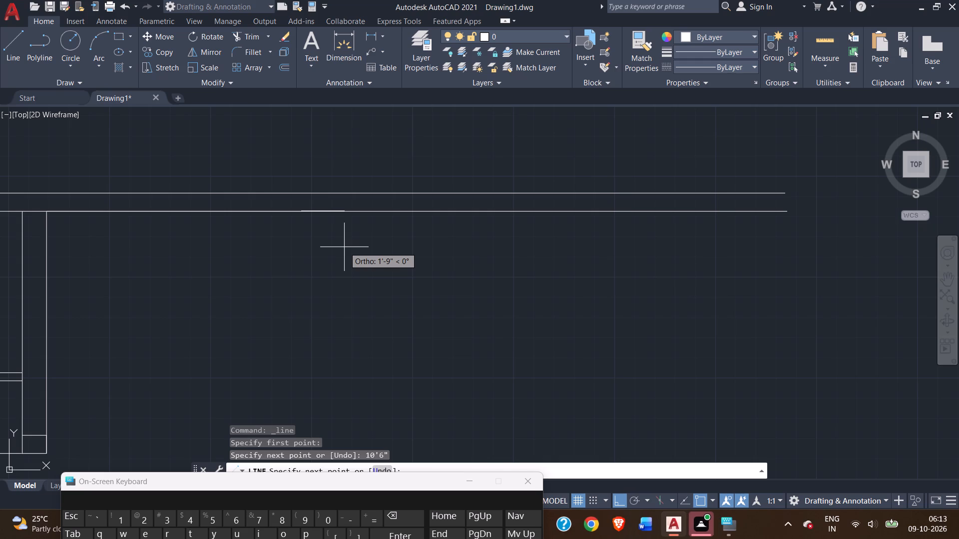
text(20')
key(Return)
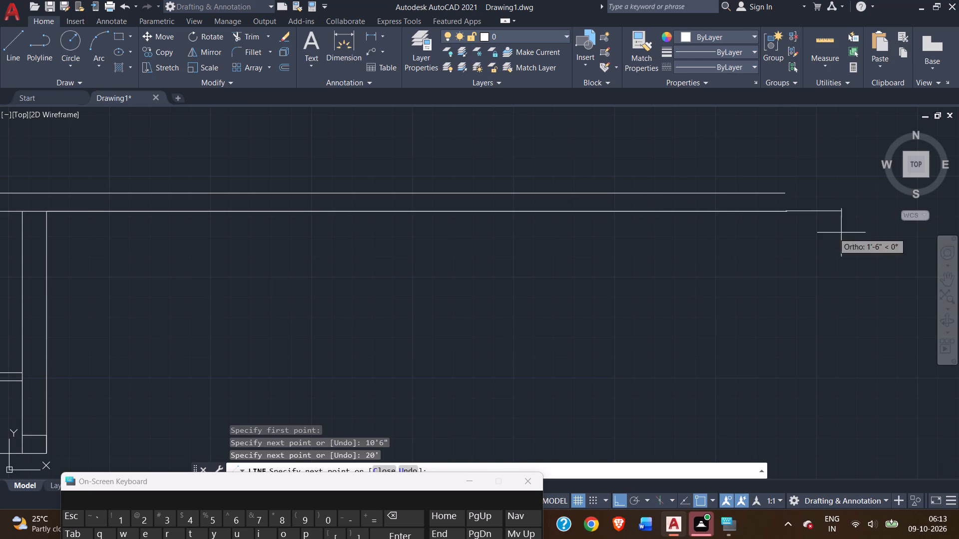
Close the wall's east end by continuing the line north from the 20' segment's end and joining it to the upper line.
scroll(808, 195, up, 4)
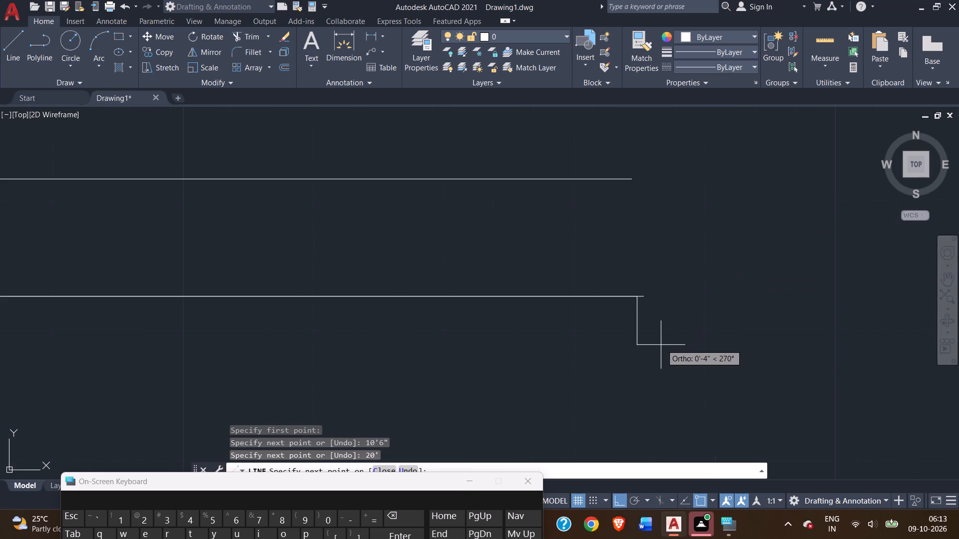
scroll(660, 345, up, 3)
scroll(571, 296, down, 3)
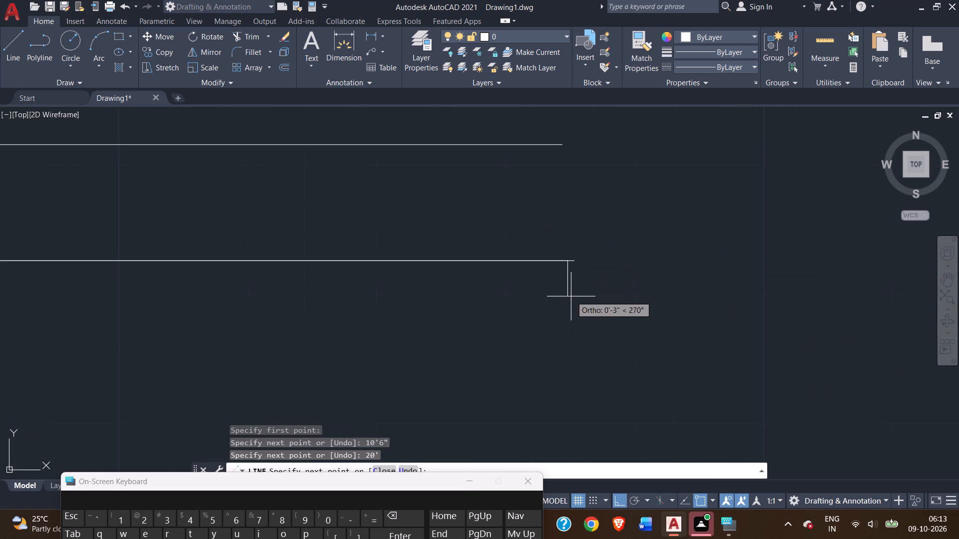
scroll(579, 334, down, 2)
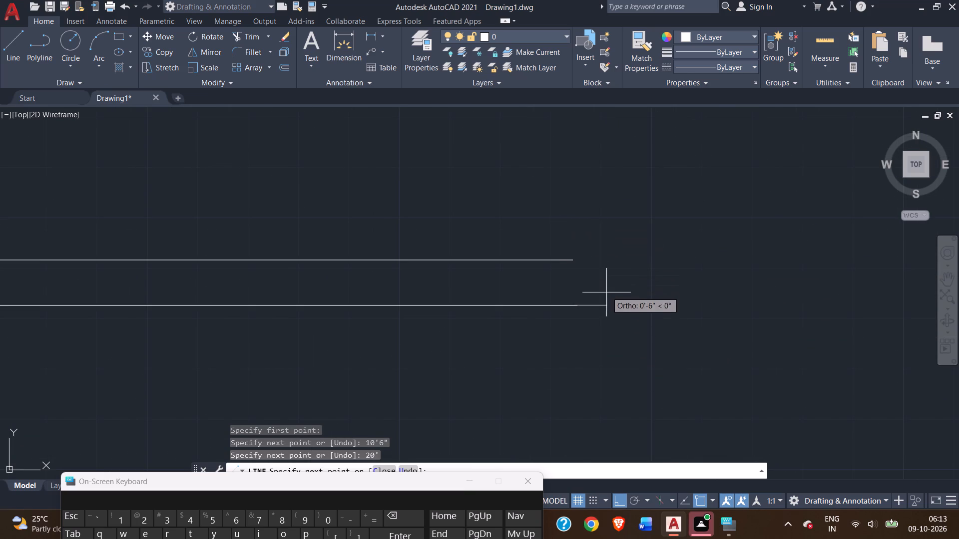
scroll(596, 305, up, 2)
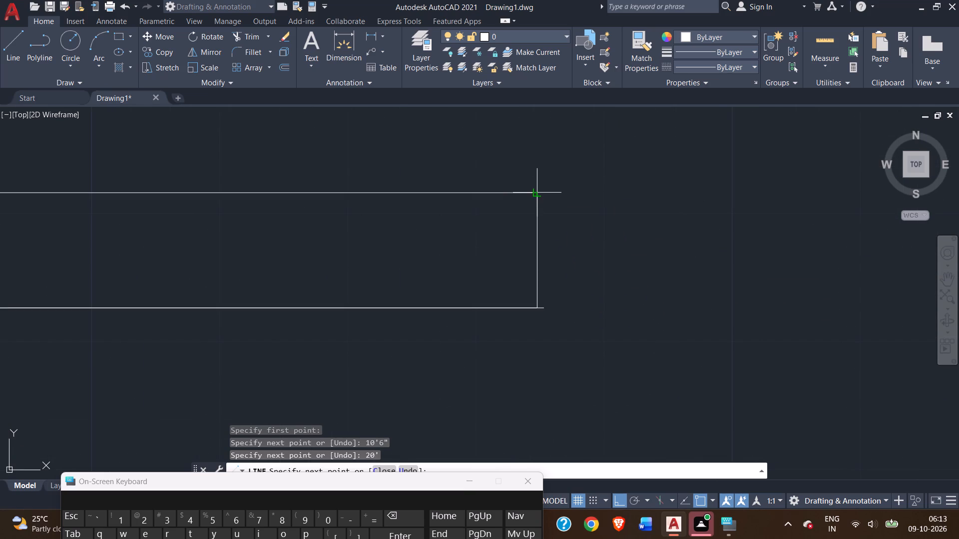
click(534, 193)
click(508, 193)
right_click(508, 193)
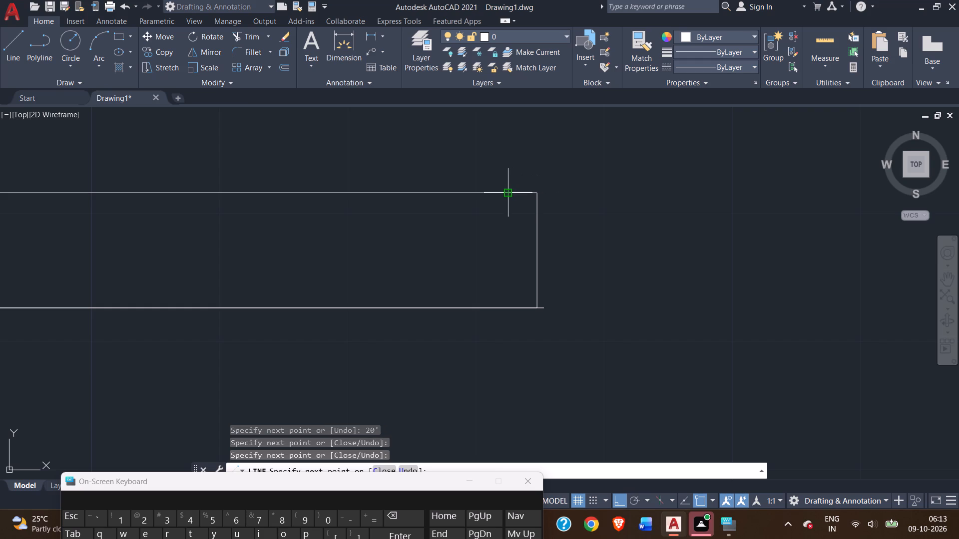
click(531, 197)
Erase the original long horizontal line that runs past the wall's closed east end.
scroll(530, 259, down, 2)
scroll(530, 274, up, 3)
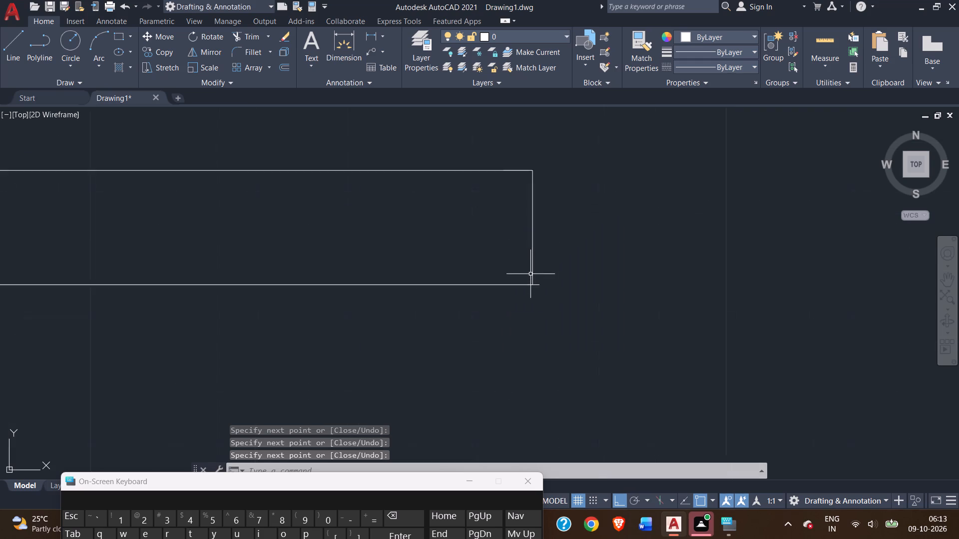
scroll(530, 274, up, 1)
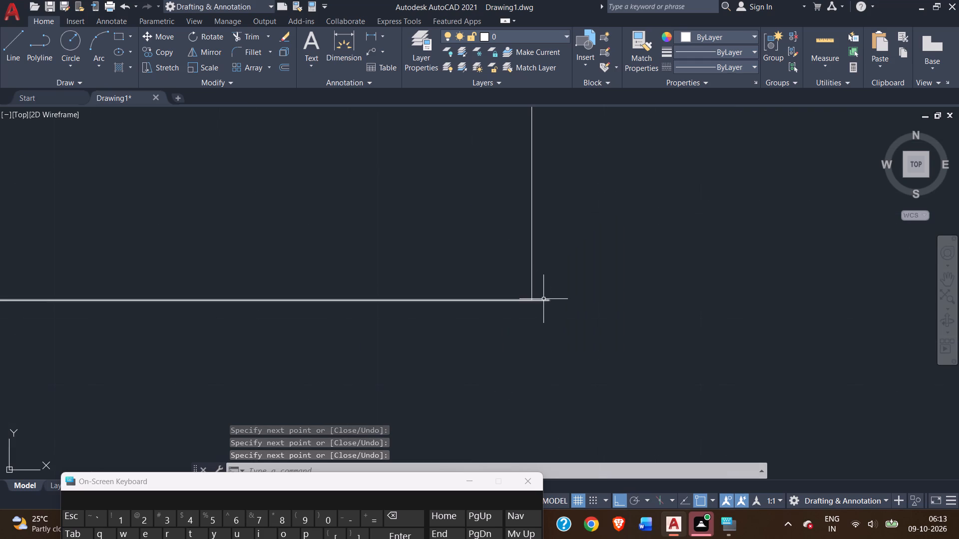
scroll(547, 287, up, 4)
drag(544, 289, 600, 440)
scroll(588, 317, down, 4)
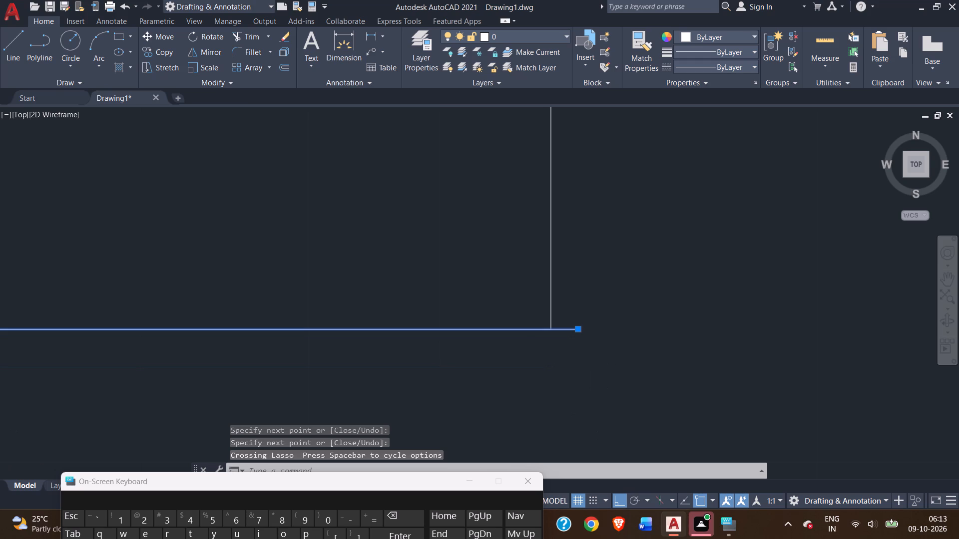
key(Delete)
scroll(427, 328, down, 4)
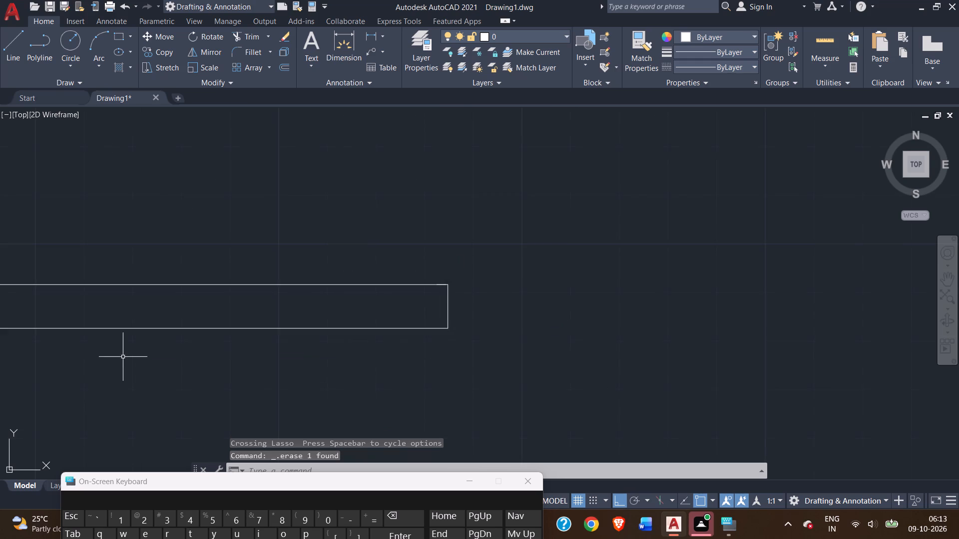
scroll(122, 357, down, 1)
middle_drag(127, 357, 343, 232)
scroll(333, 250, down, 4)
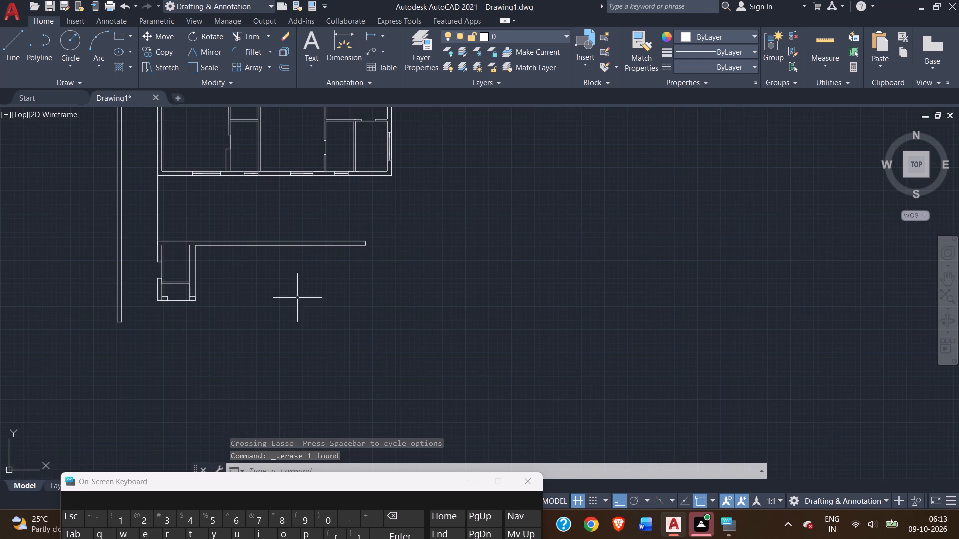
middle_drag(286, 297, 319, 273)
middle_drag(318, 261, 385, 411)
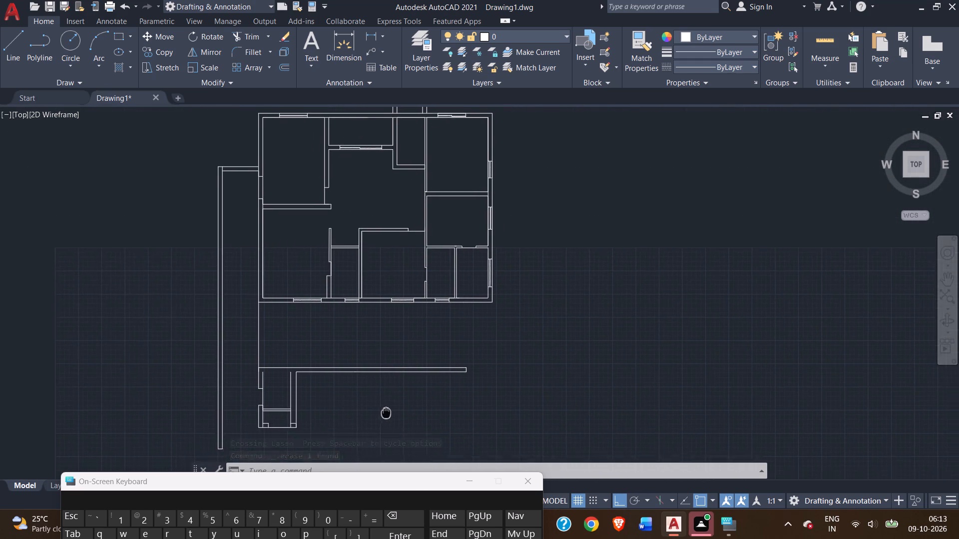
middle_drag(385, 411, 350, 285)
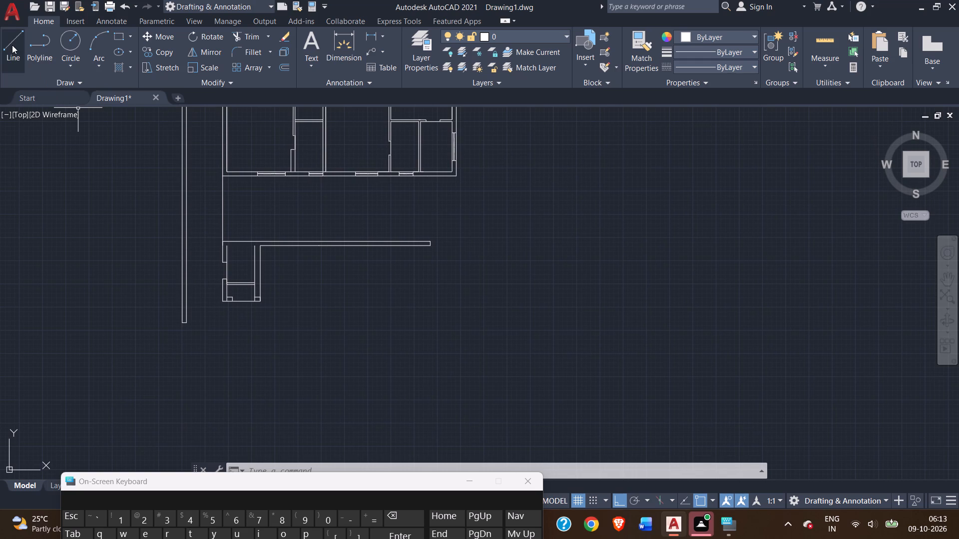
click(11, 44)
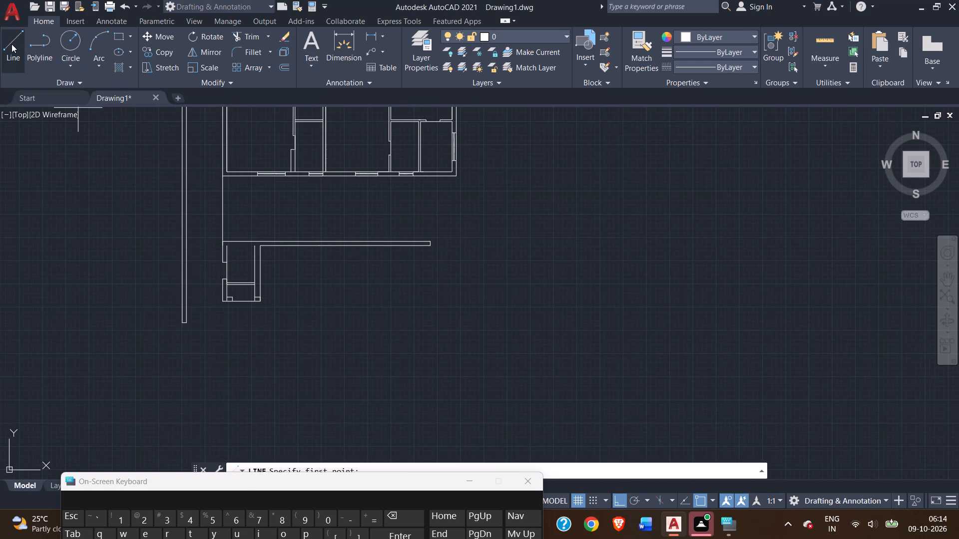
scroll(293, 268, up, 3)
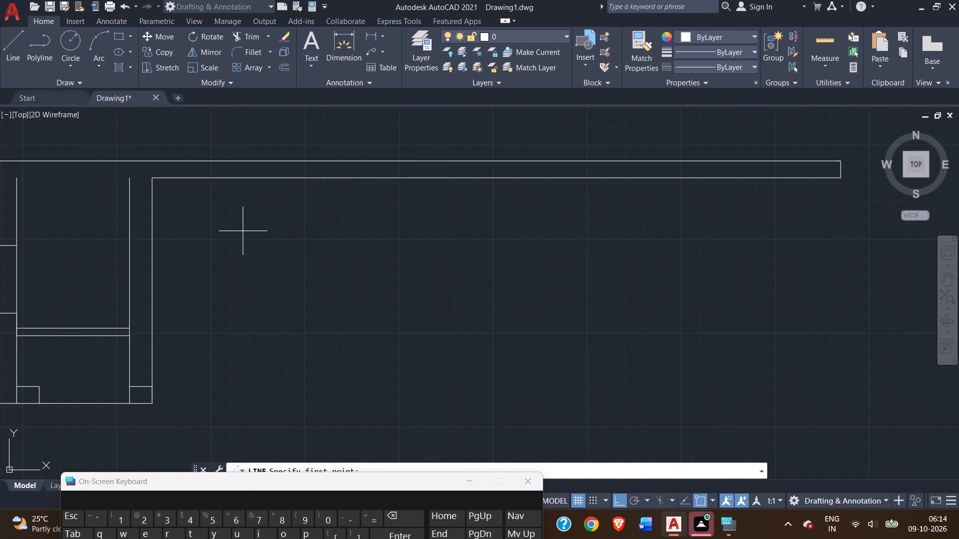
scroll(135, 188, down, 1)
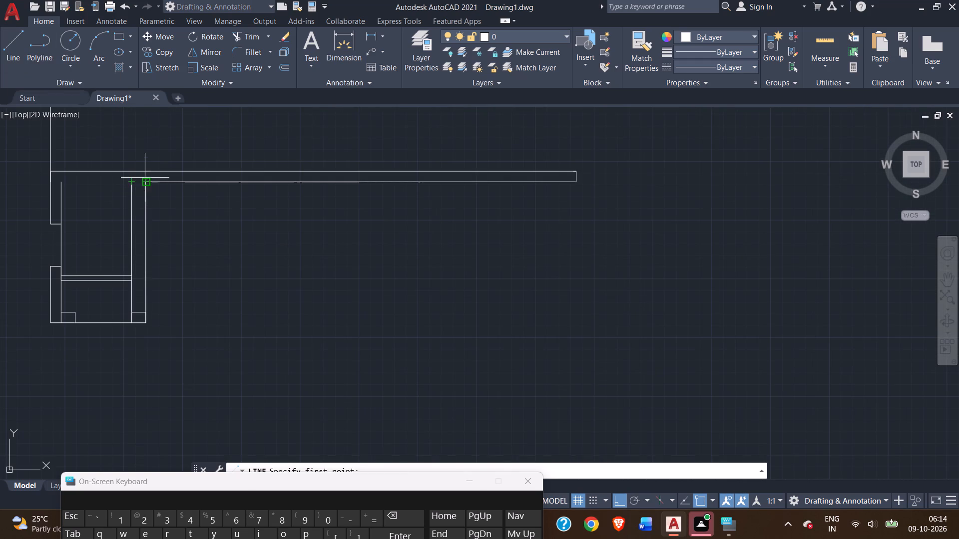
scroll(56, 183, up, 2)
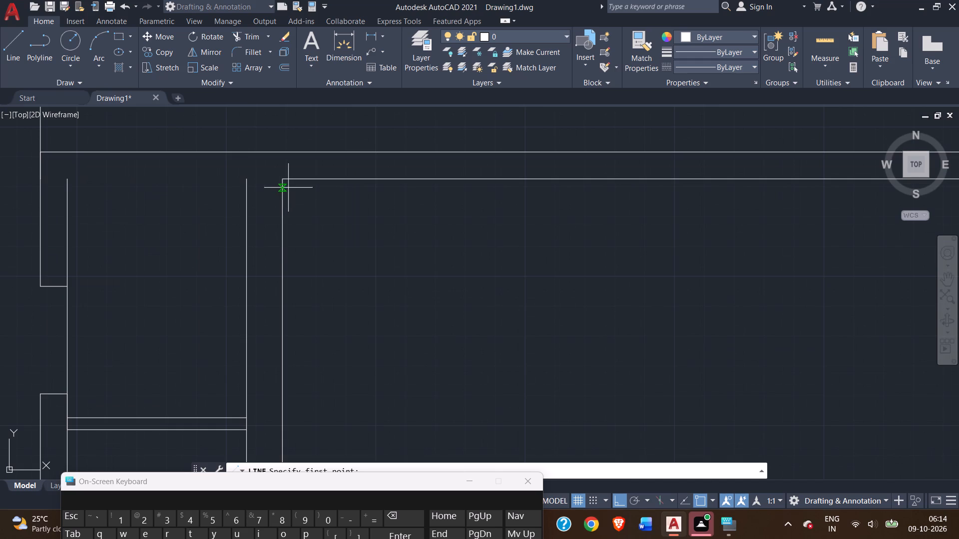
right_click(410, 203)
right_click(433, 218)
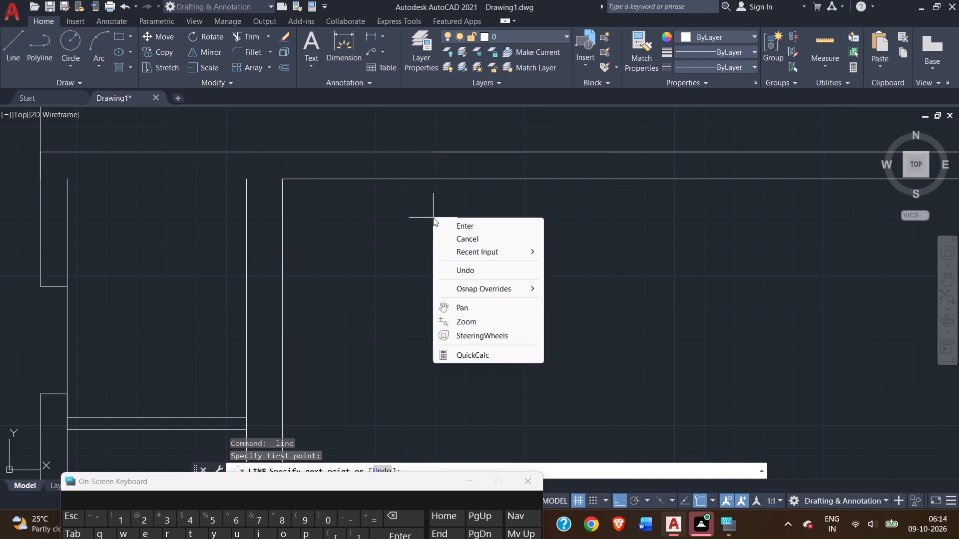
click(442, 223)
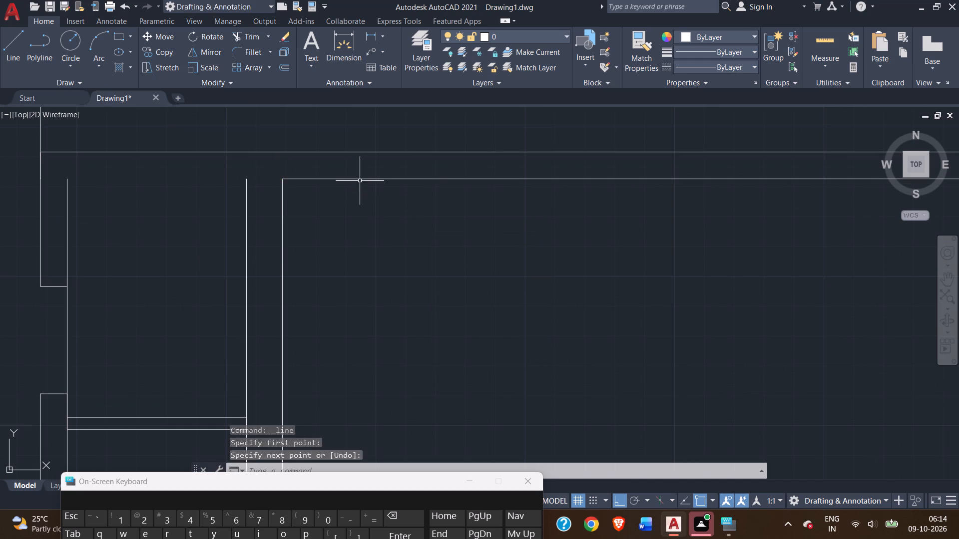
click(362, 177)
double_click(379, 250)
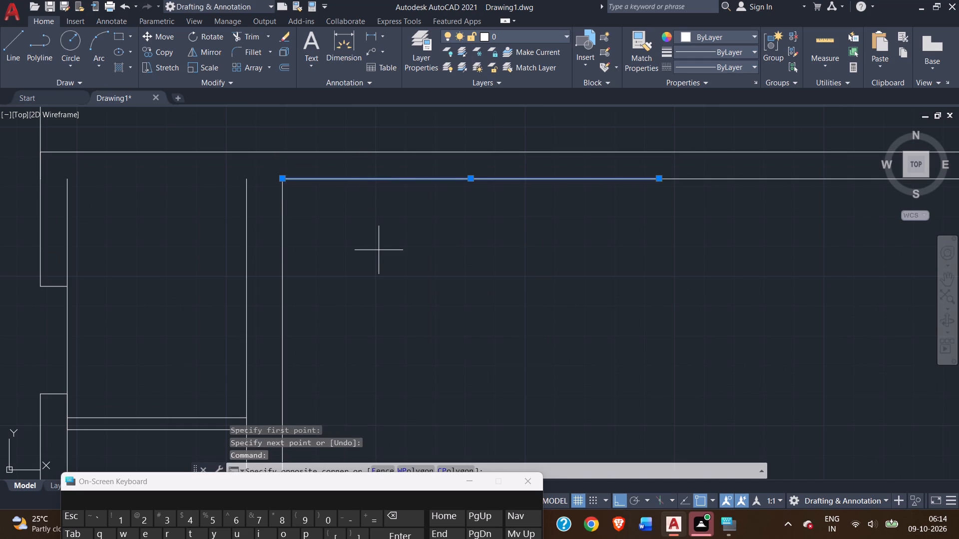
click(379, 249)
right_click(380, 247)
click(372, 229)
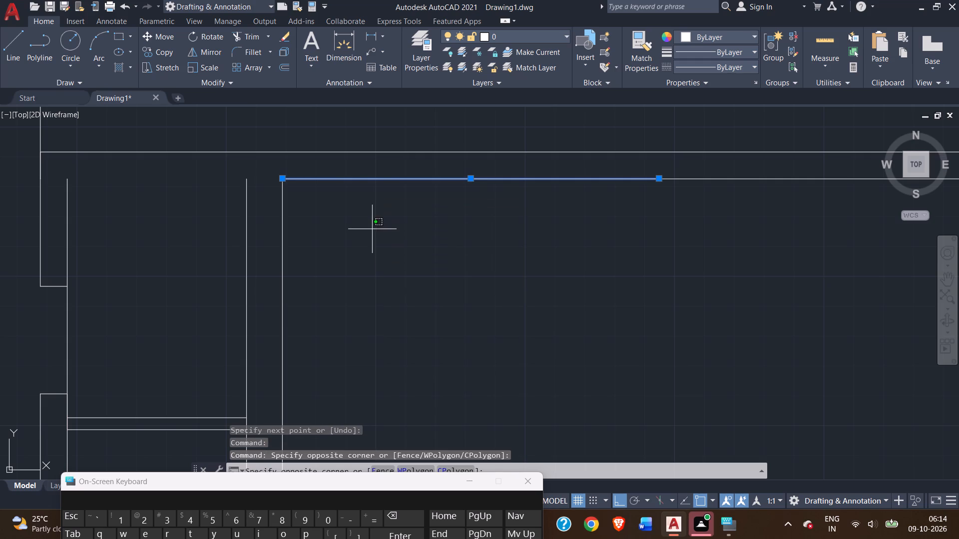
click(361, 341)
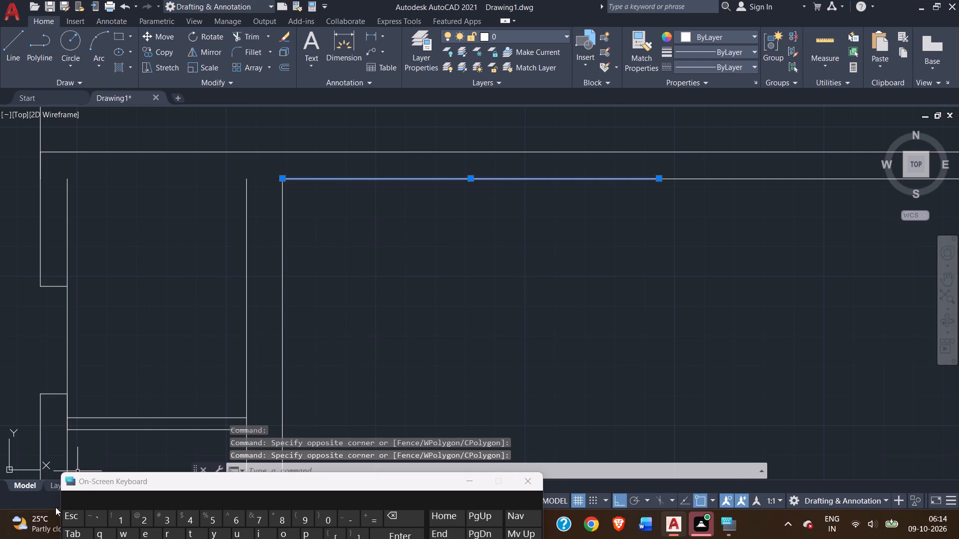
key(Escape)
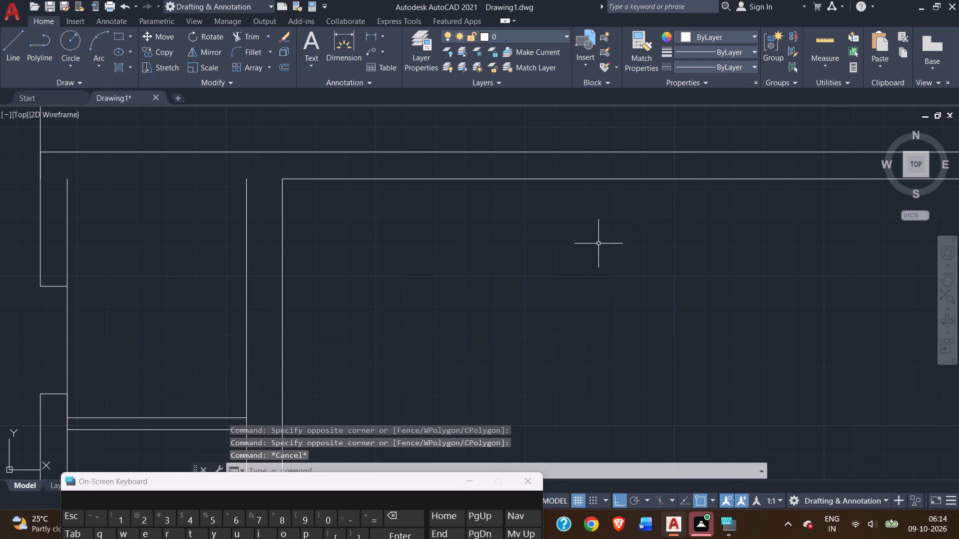
Extend the long wall's lower line west across the small room's walls to the outer west wall line.
key(e)
key(x)
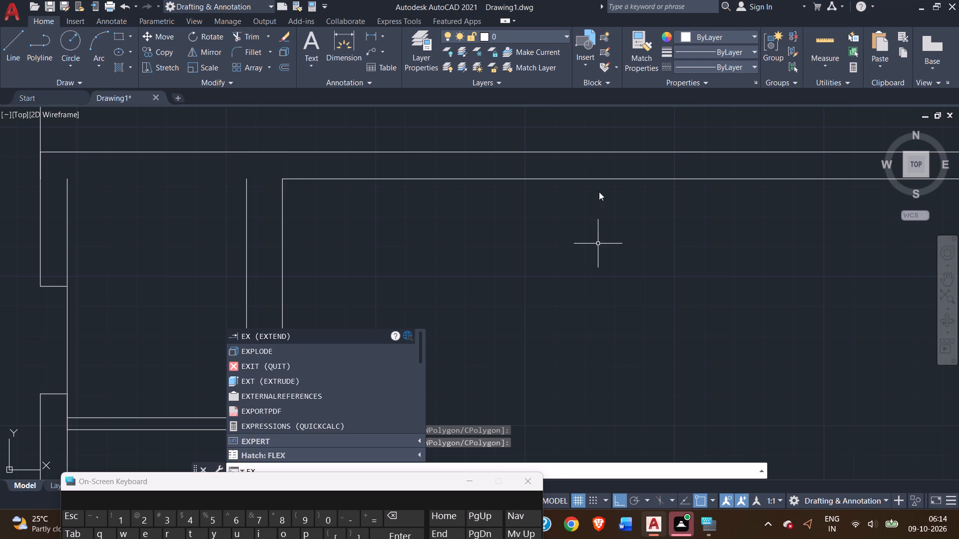
click(248, 338)
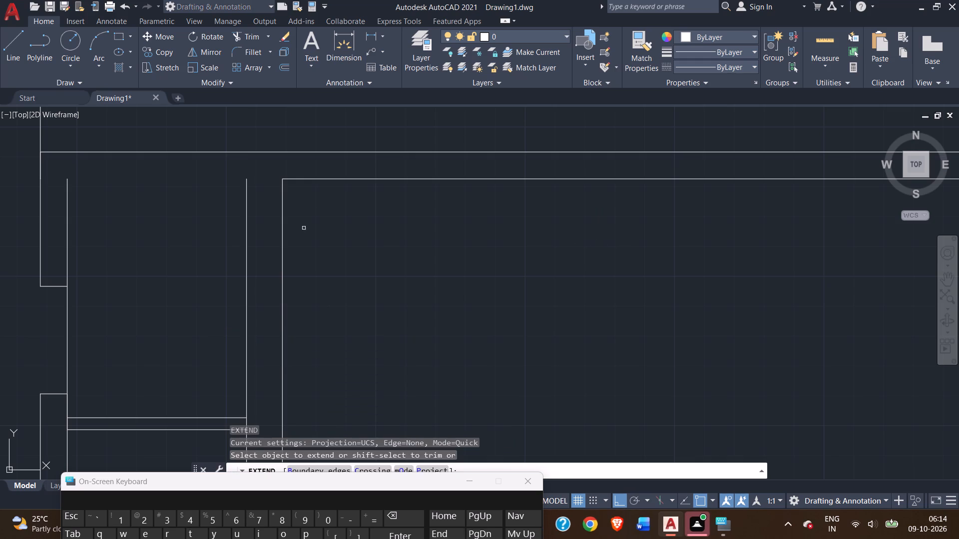
click(336, 180)
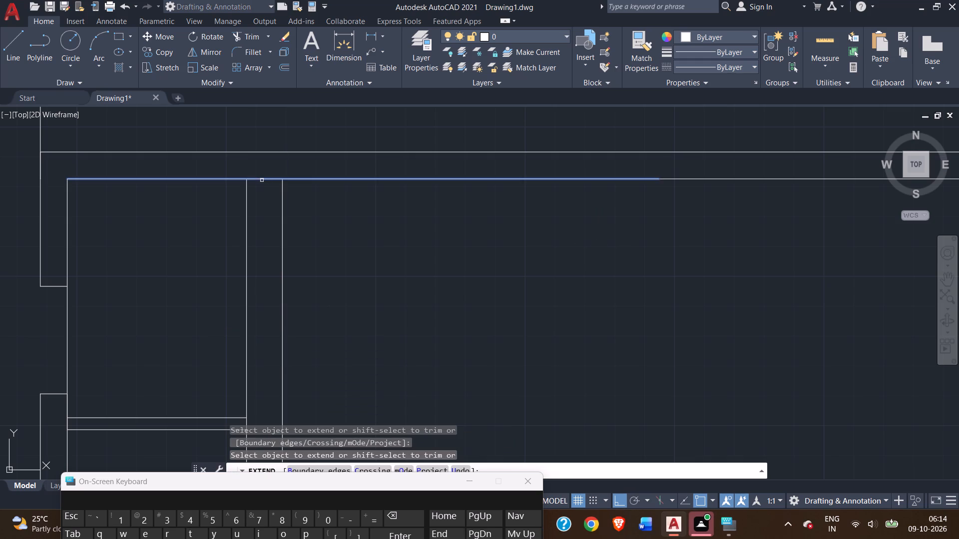
click(261, 180)
click(109, 179)
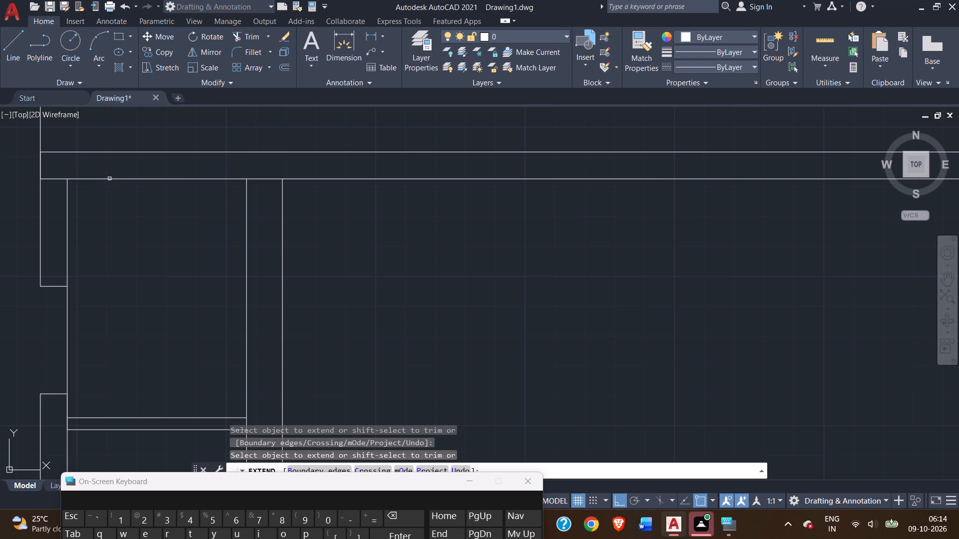
scroll(386, 203, down, 3)
middle_drag(458, 236, 370, 213)
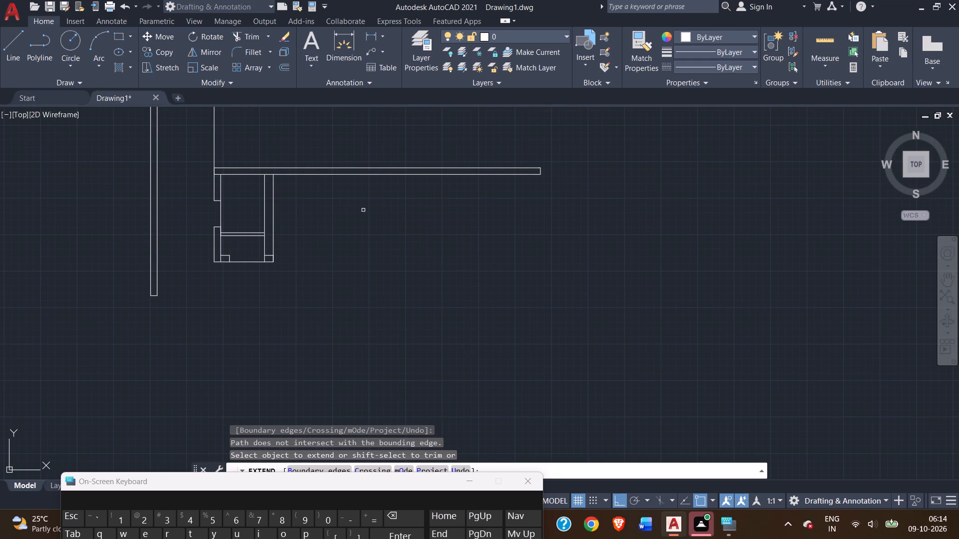
right_click(371, 207)
click(403, 212)
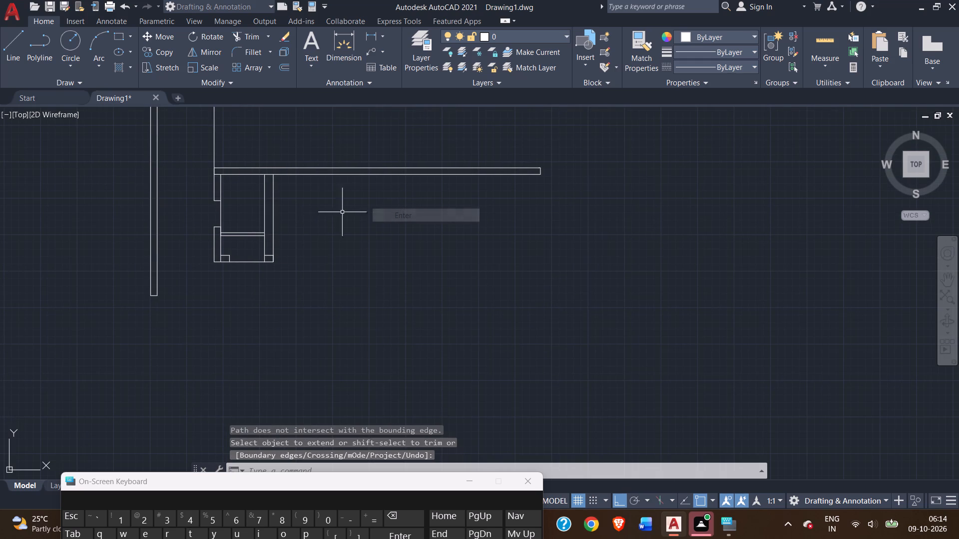
Draw a line east along the long wall's lower line, starting a short distance east of the small room.
click(18, 43)
scroll(267, 168, up, 3)
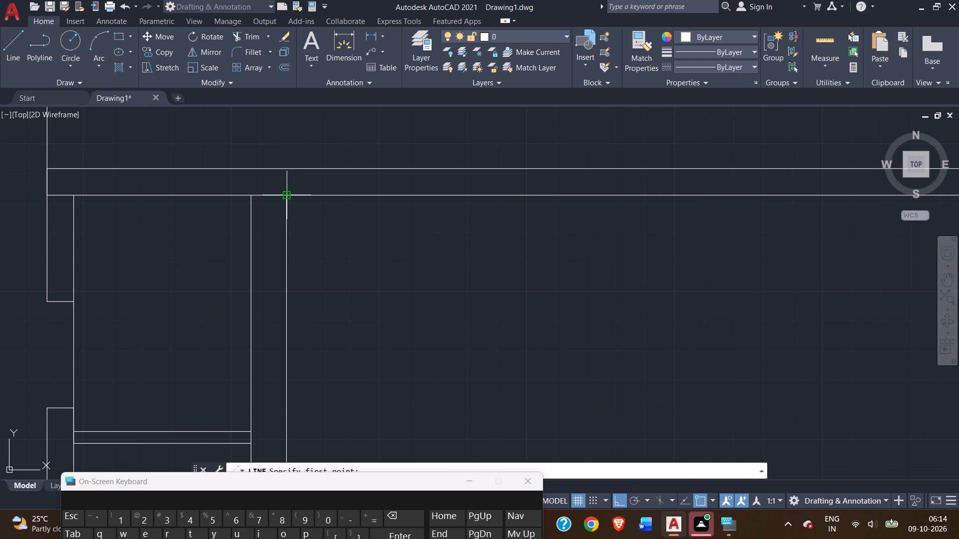
click(357, 194)
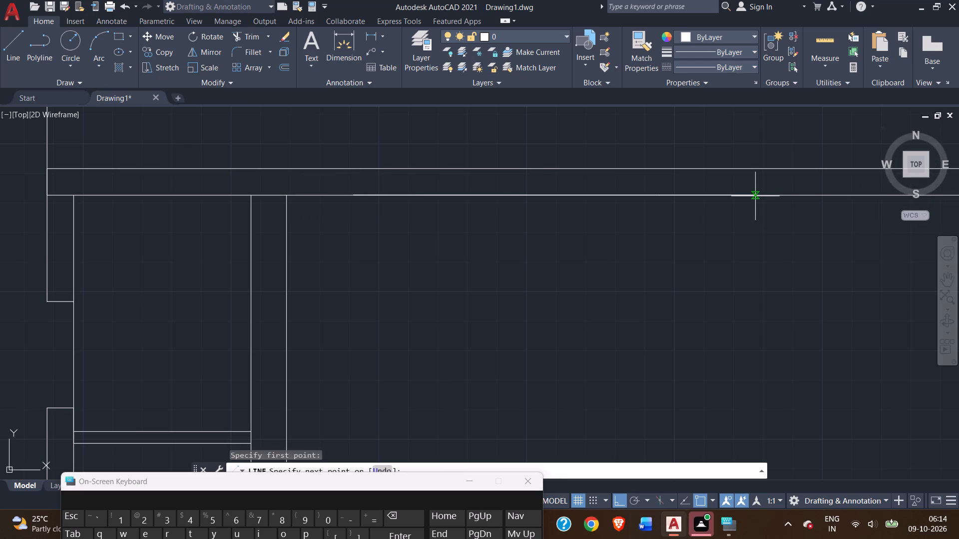
click(666, 197)
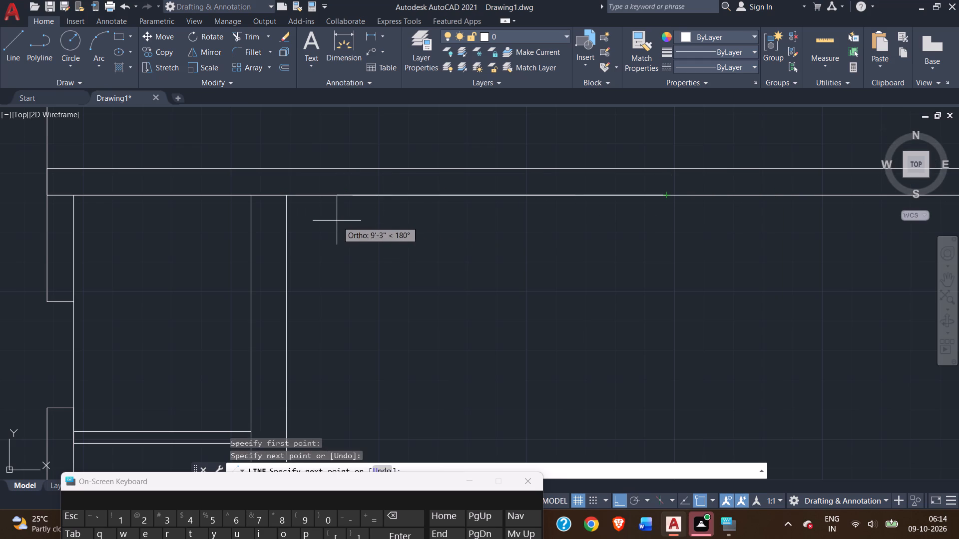
right_click(339, 218)
double_click(367, 220)
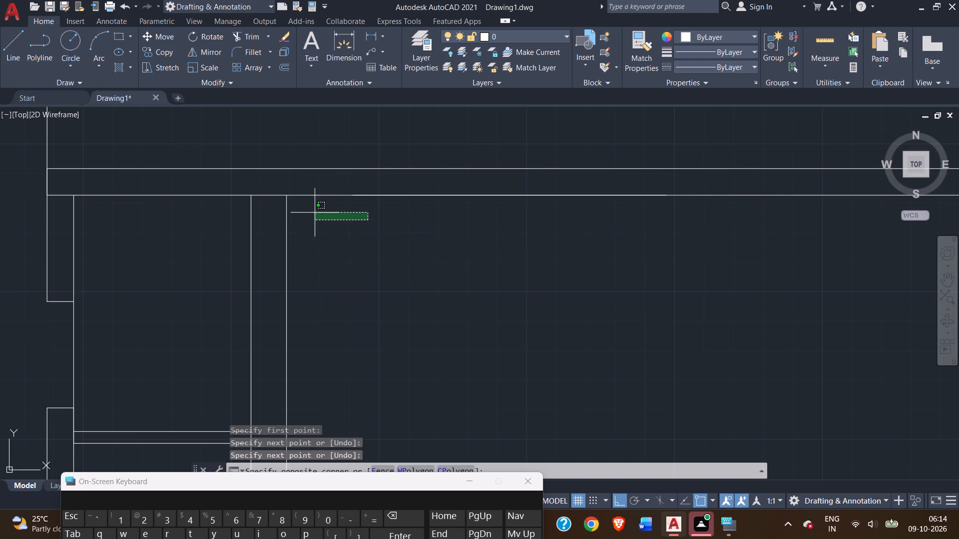
click(306, 209)
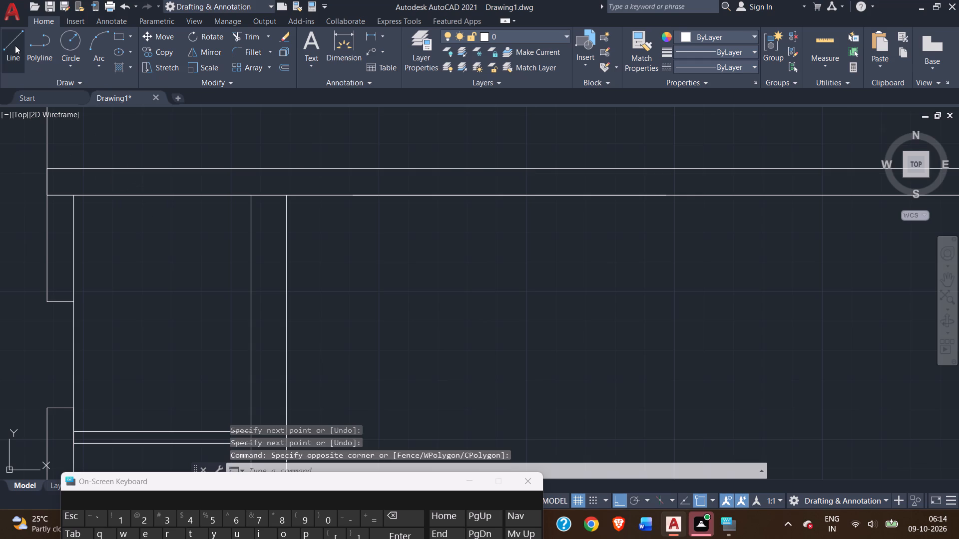
From the small room's outer northeast corner, draw a line 10'6" east along the long wall and 15' south.
click(15, 45)
click(286, 196)
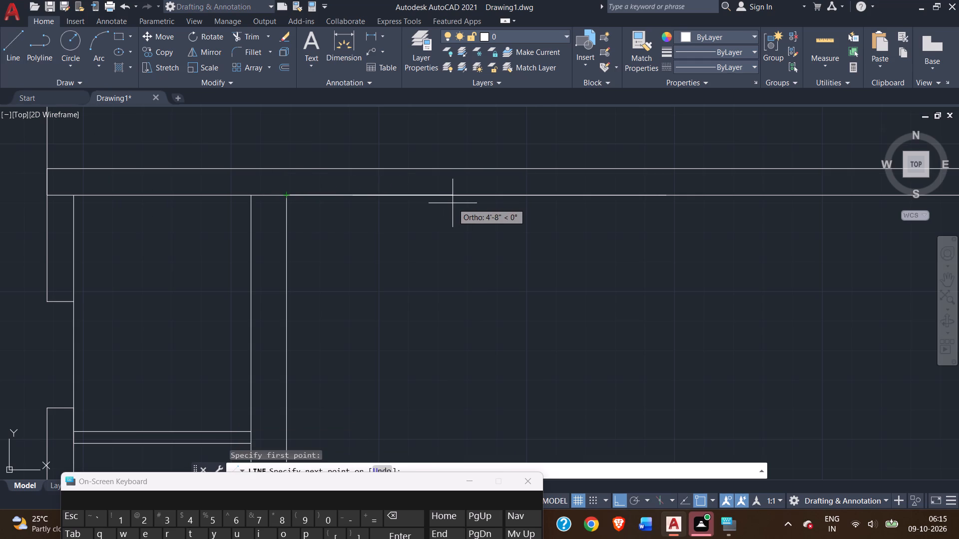
text(10)
text('6)
key(shift+quotedbl)
key(Return)
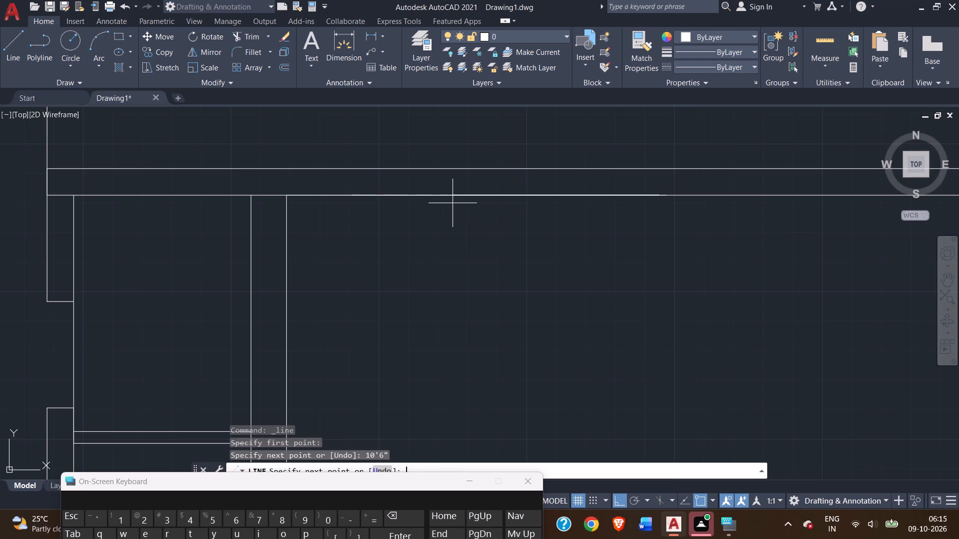
scroll(618, 276, down, 2)
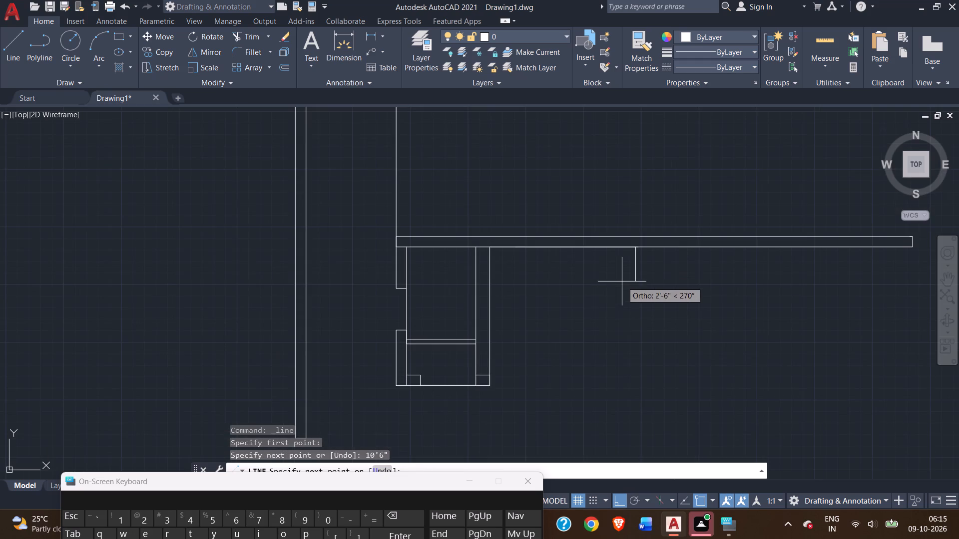
middle_drag(622, 281, 469, 230)
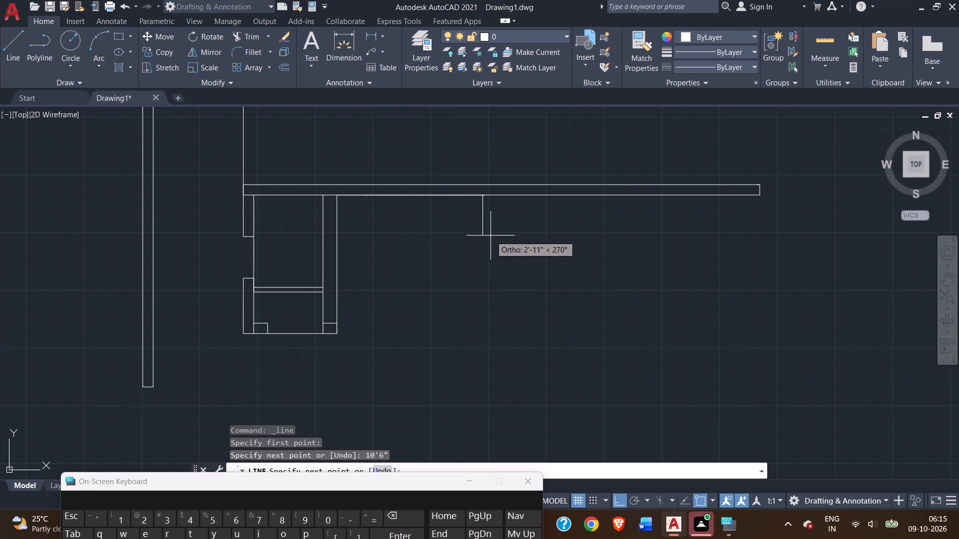
scroll(490, 236, up, 2)
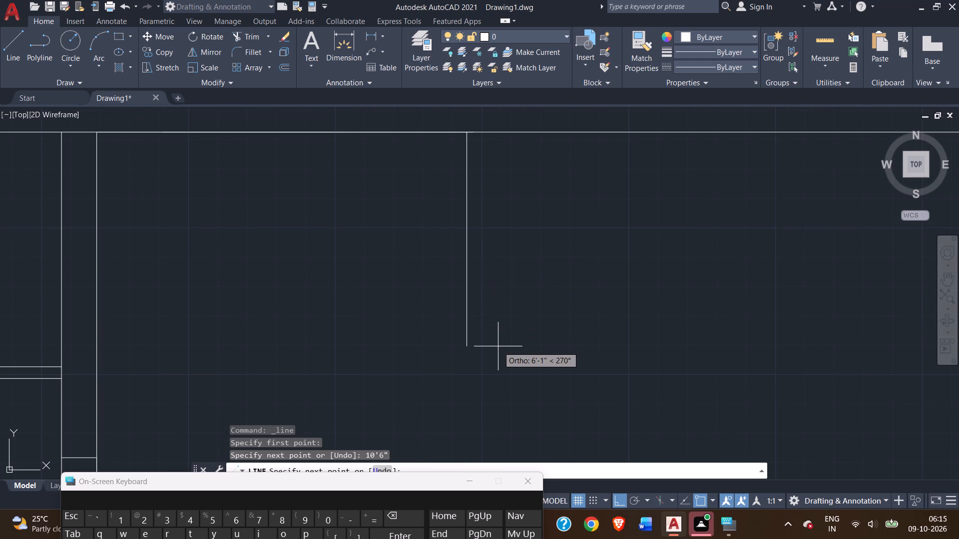
text(15')
key(Return)
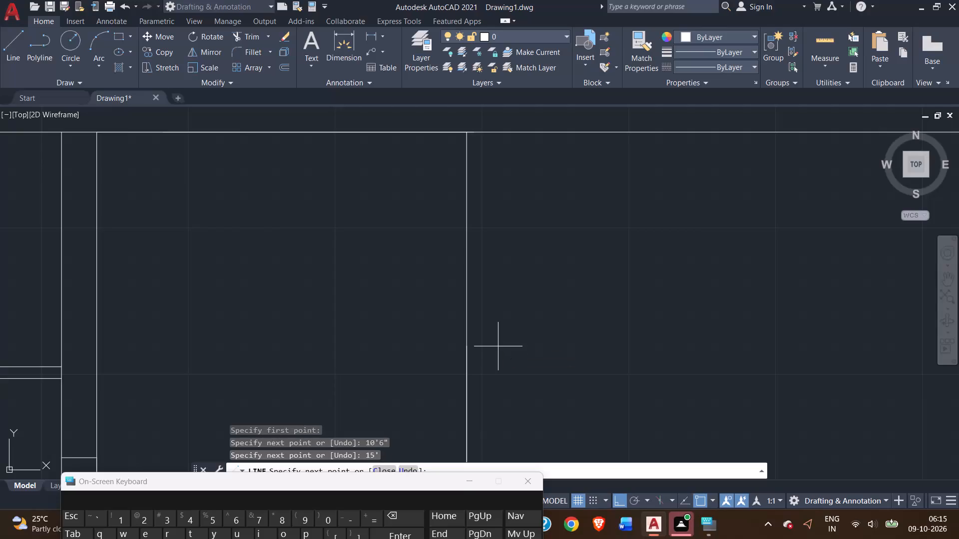
Complete the partition by continuing the line 9" east and back north to the long wall's lower line.
scroll(524, 328, down, 2)
middle_drag(526, 346, 414, 175)
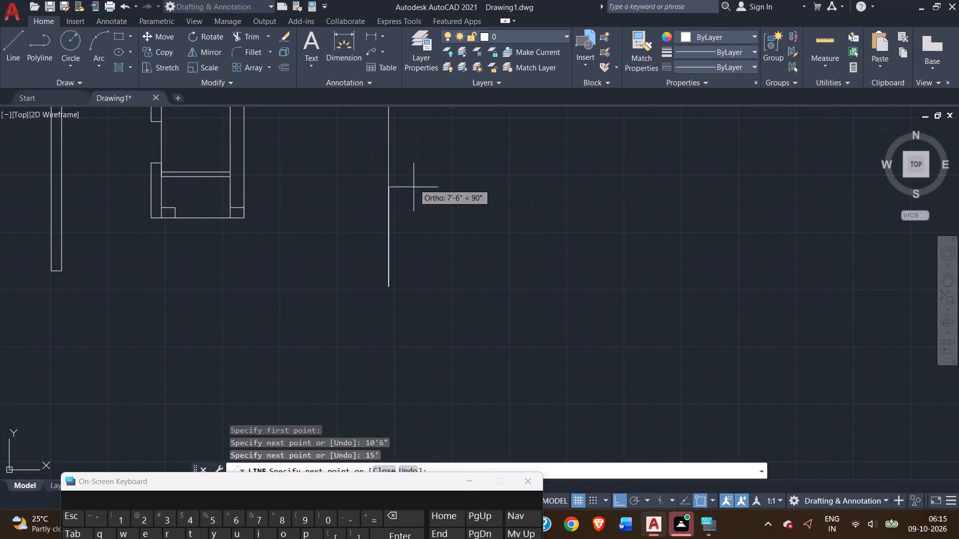
scroll(415, 281, up, 2)
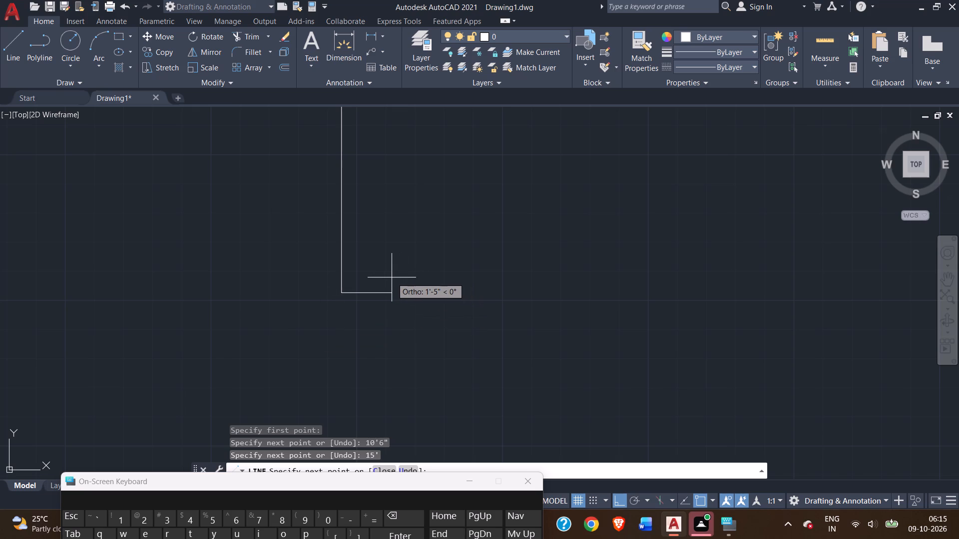
key(9)
key(shift+quotedbl)
key(Return)
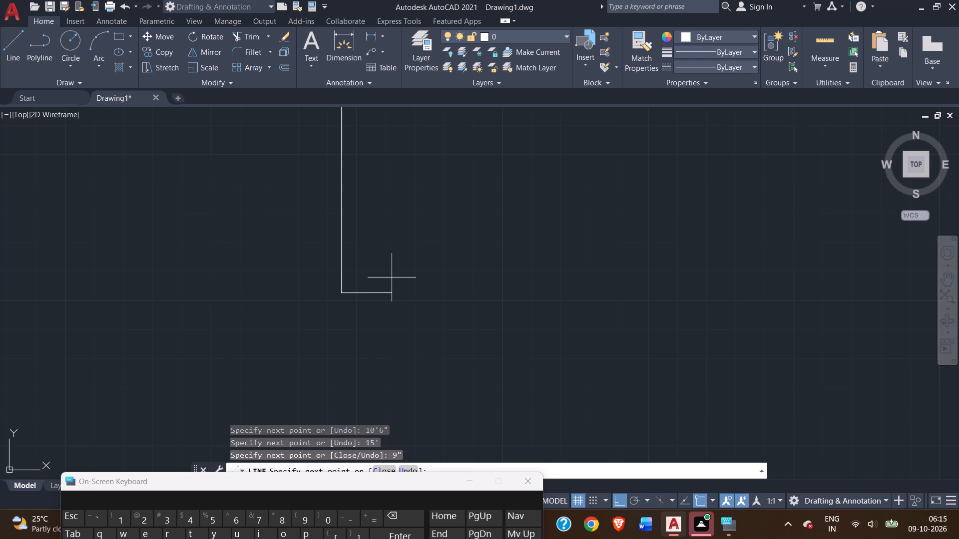
scroll(373, 196, down, 2)
middle_drag(384, 151, 398, 298)
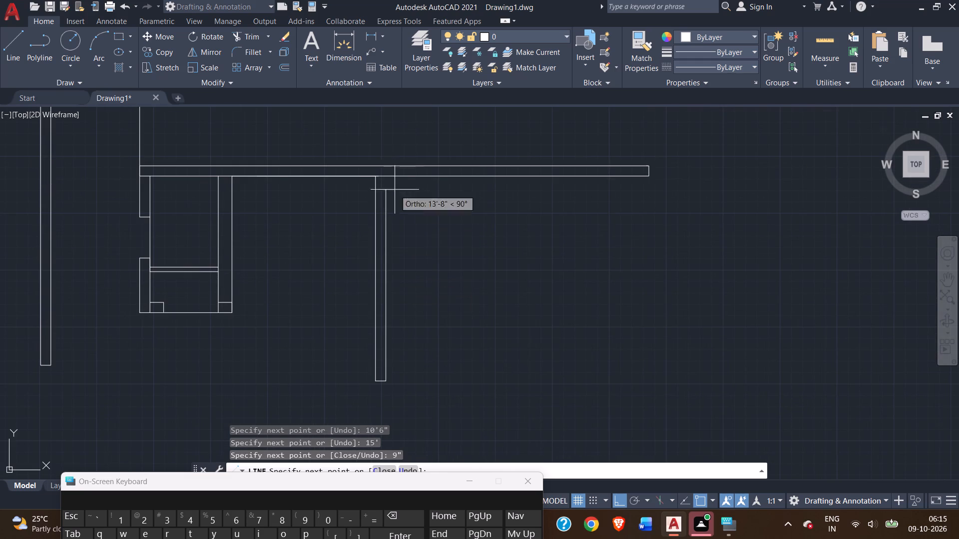
double_click(385, 178)
right_click(401, 190)
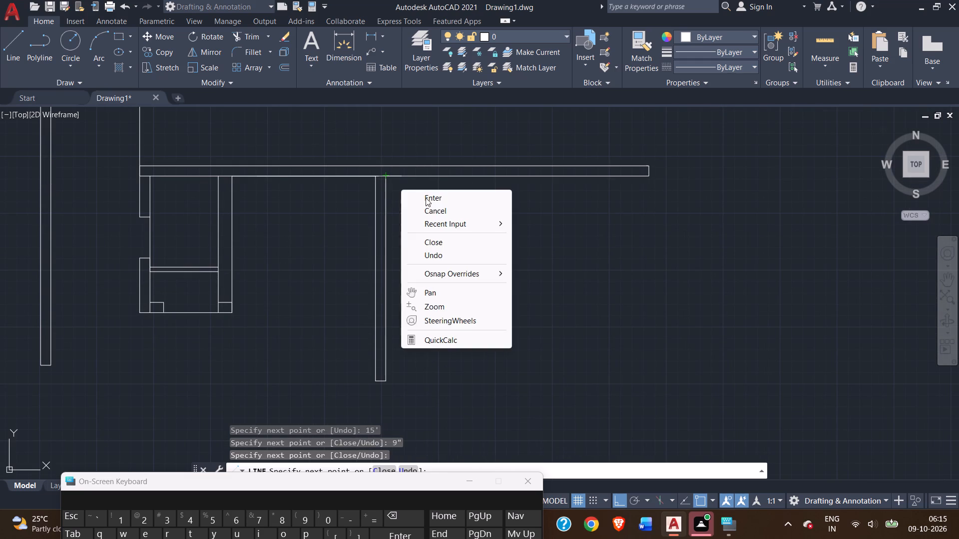
click(437, 200)
Start a line south from the upper corner of the long wall's east end.
click(11, 46)
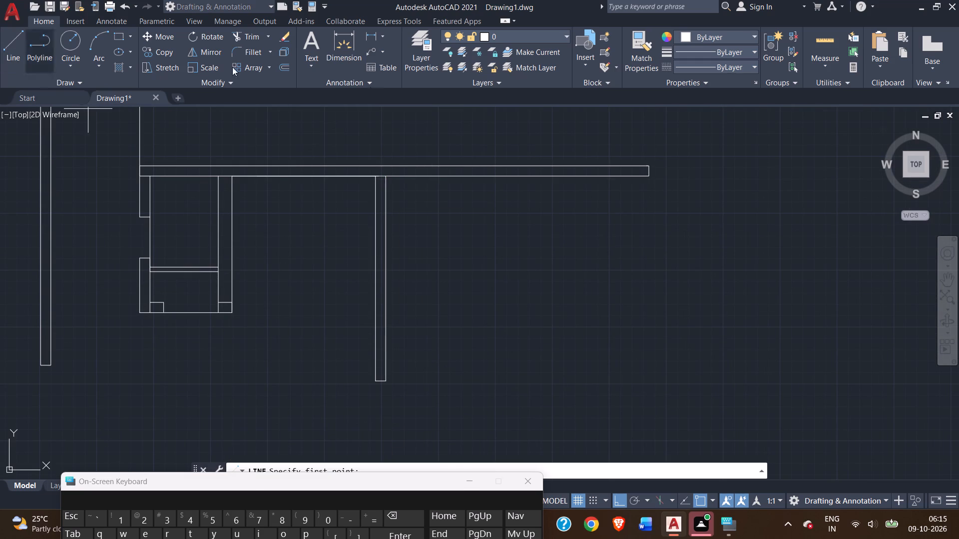
scroll(651, 166, up, 3)
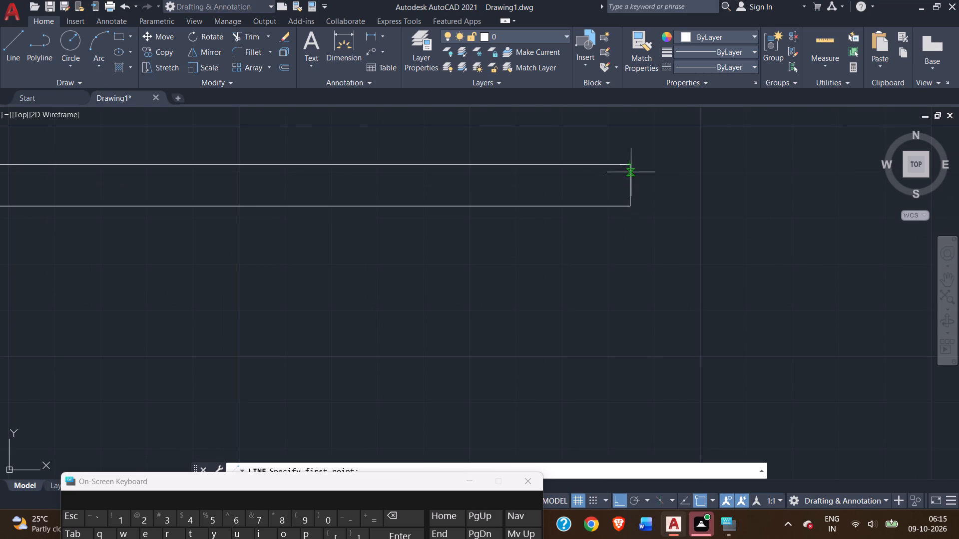
click(631, 168)
scroll(633, 320, down, 3)
middle_drag(633, 320, 596, 150)
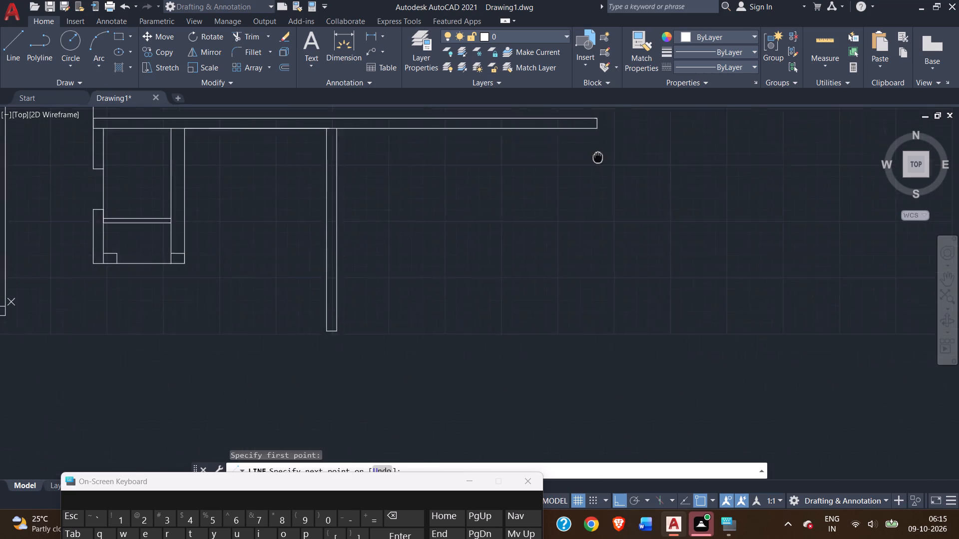
middle_drag(596, 150, 593, 106)
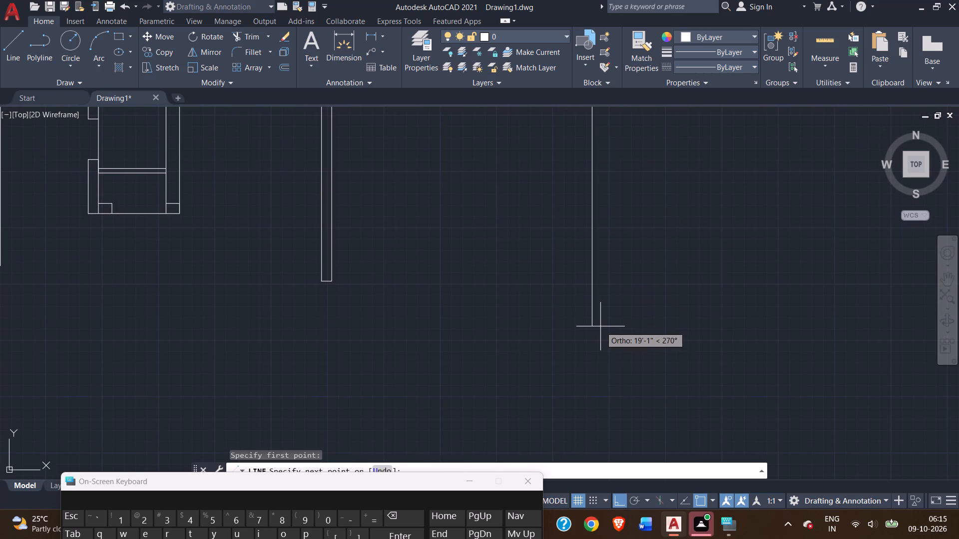
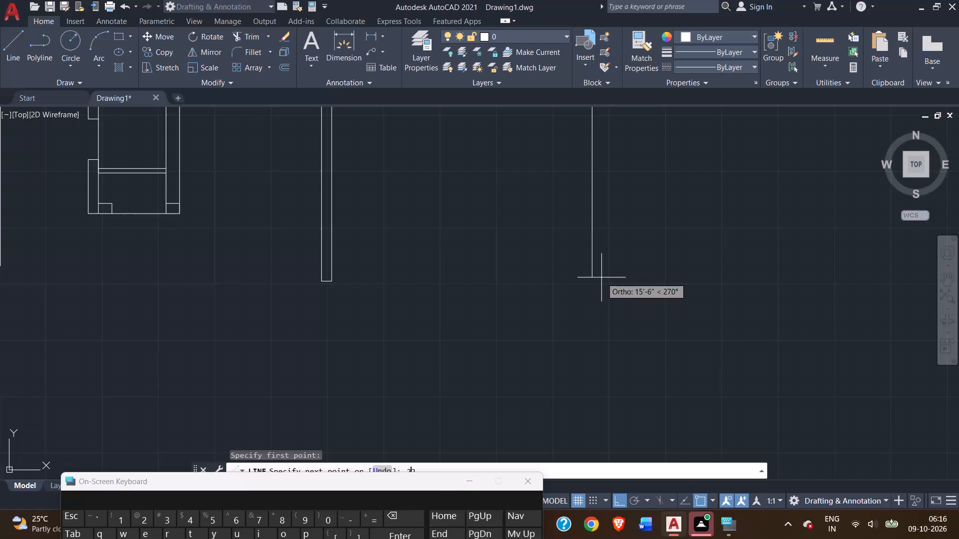
Draw the line 22'9" south from the upper corner of the long wall's east end.
key(apostrophe)
key(9)
key(shift+quotedbl)
key(Return)
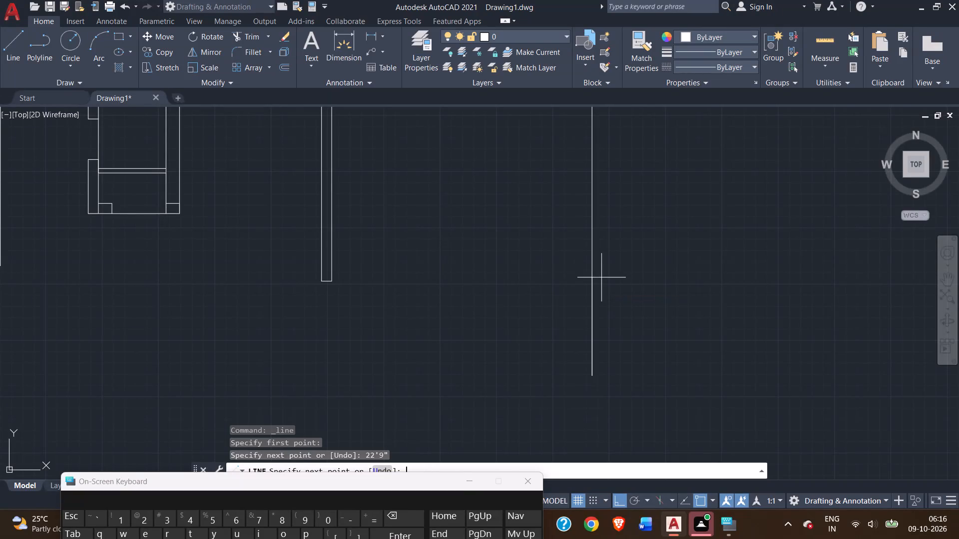
Continue the line about 19'3" west so it ends directly below the partition's east face.
scroll(360, 344, down, 2)
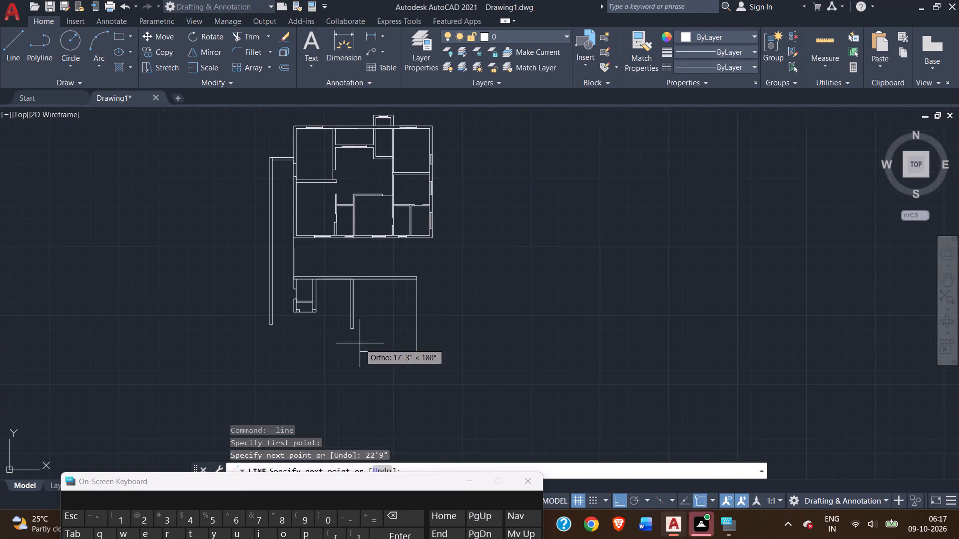
scroll(360, 343, down, 1)
scroll(352, 322, up, 5)
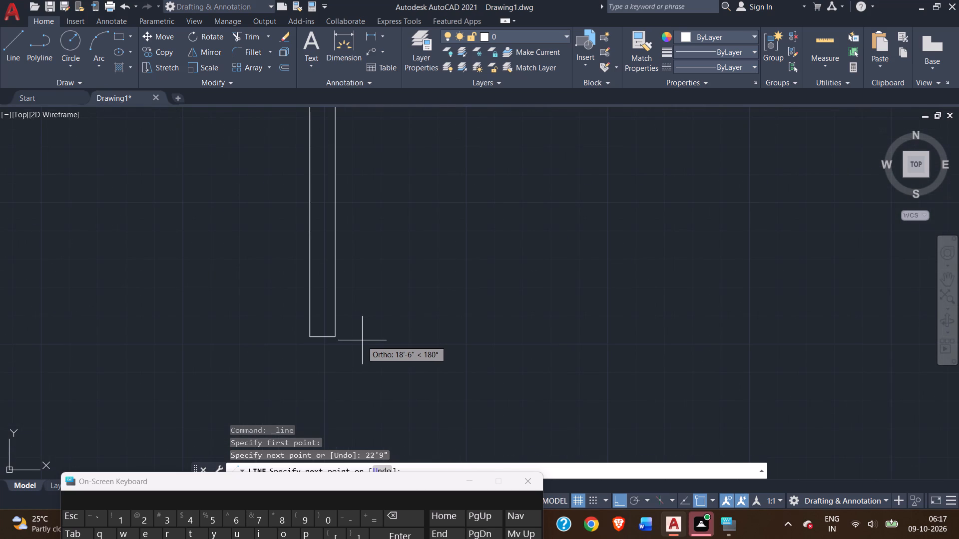
scroll(376, 340, down, 2)
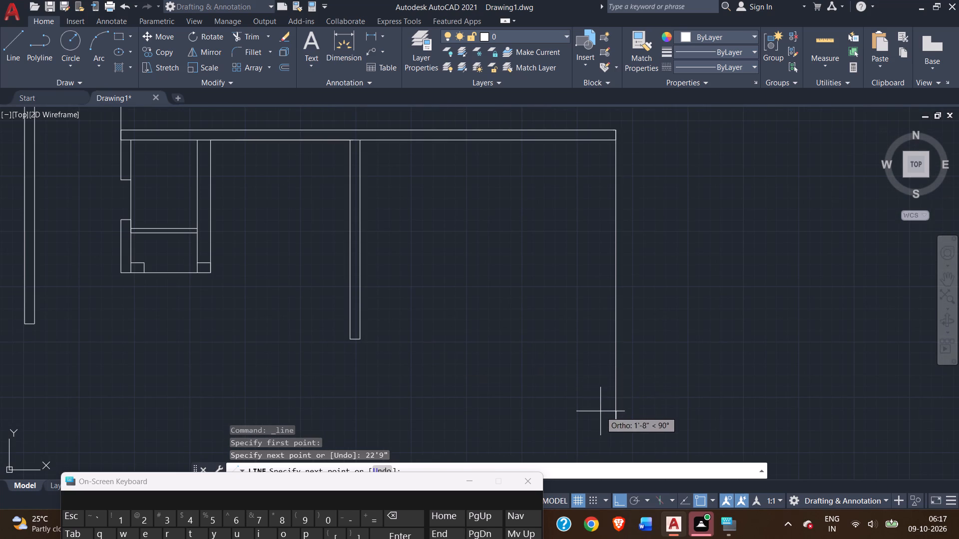
scroll(489, 413, up, 2)
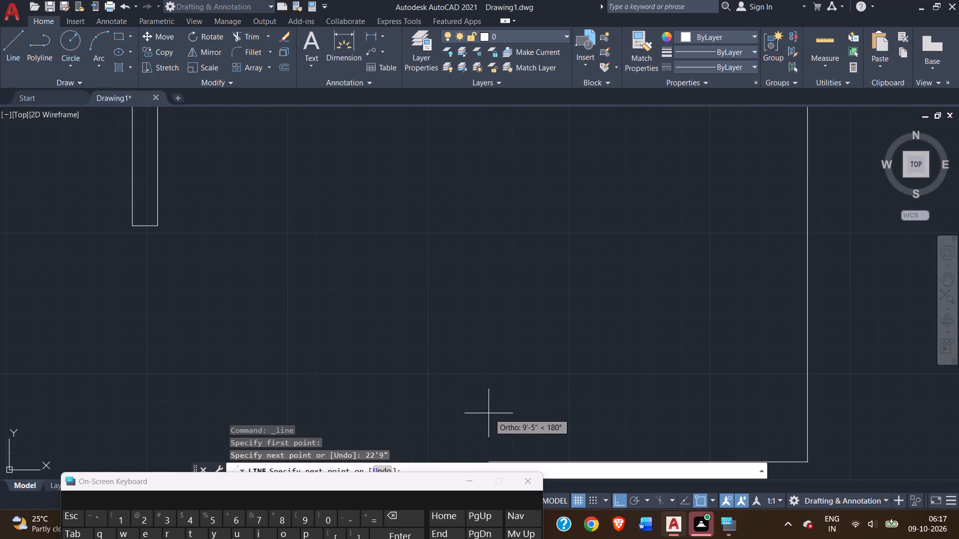
scroll(486, 412, down, 2)
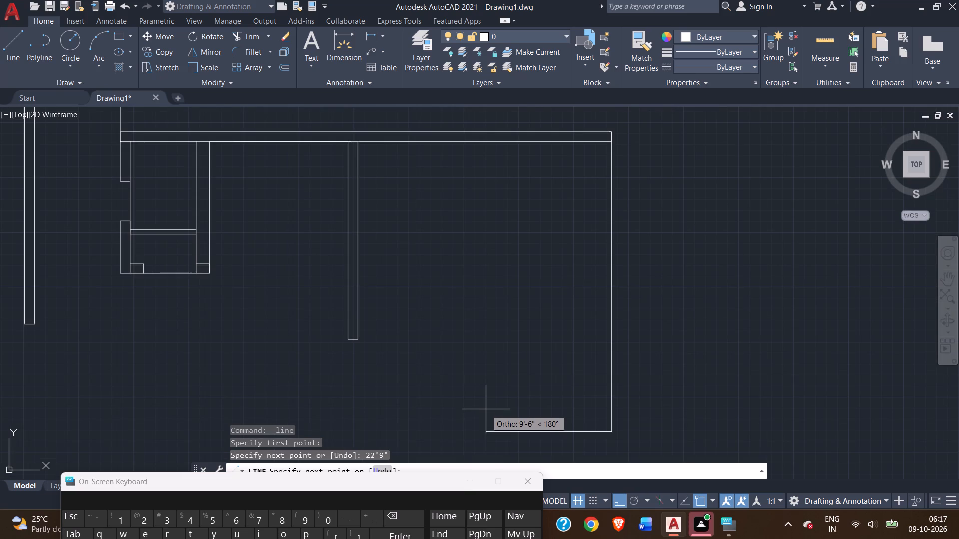
middle_drag(484, 403, 387, 296)
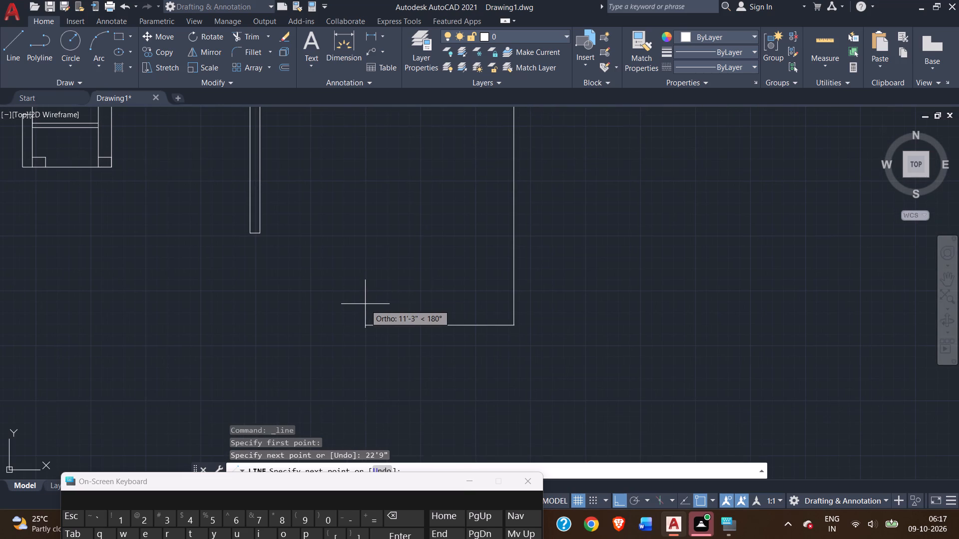
scroll(365, 304, up, 1)
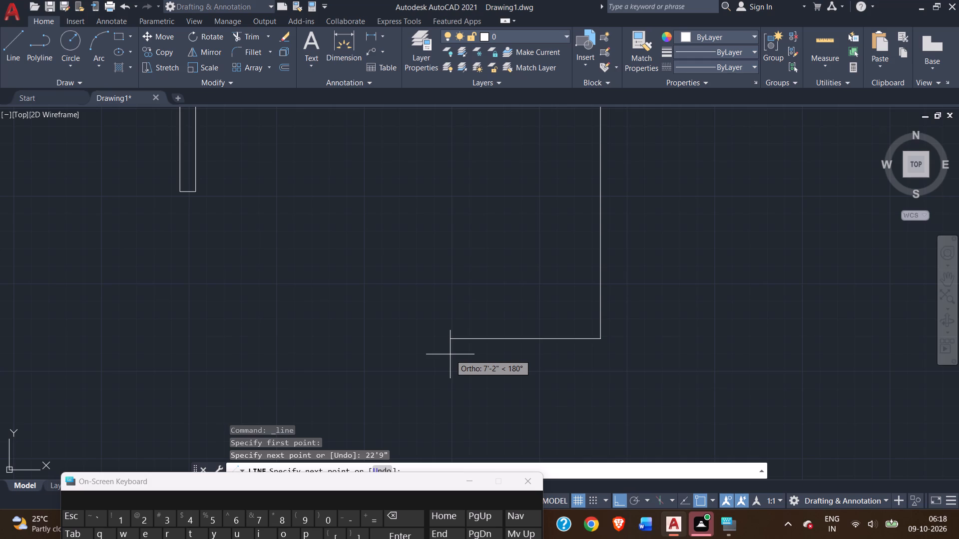
scroll(422, 335, down, 1)
middle_drag(311, 244, 336, 349)
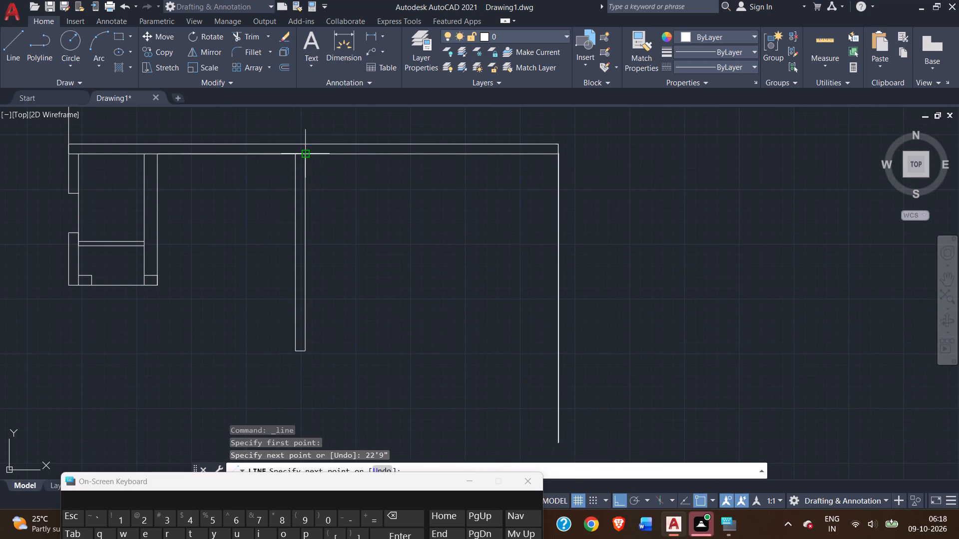
middle_drag(310, 413, 287, 299)
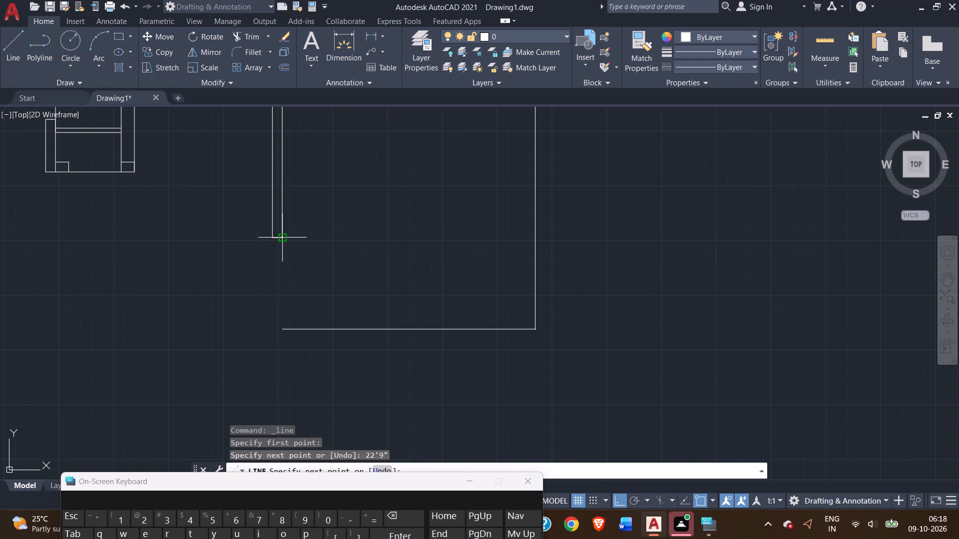
click(281, 328)
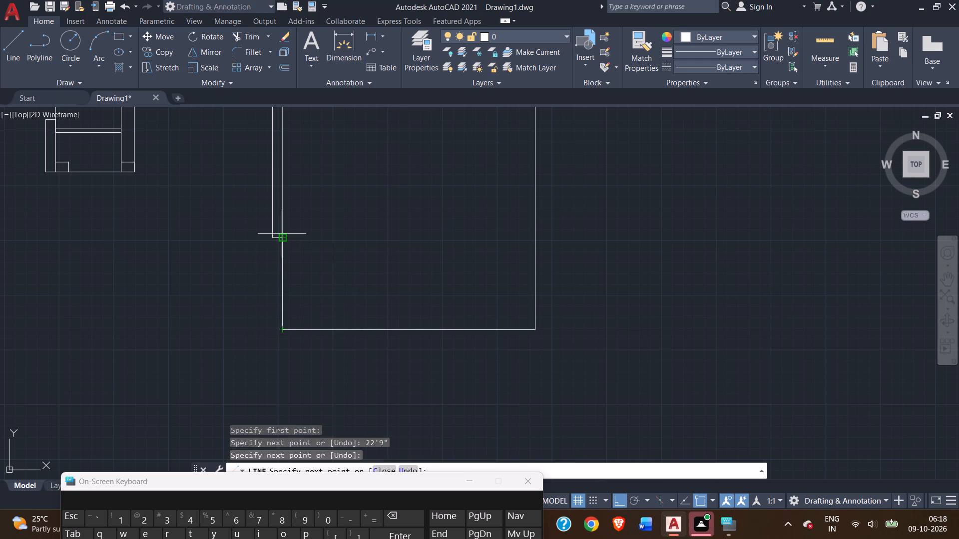
Continue the line north to the partition's southeast corner and finish the line.
scroll(282, 234, up, 5)
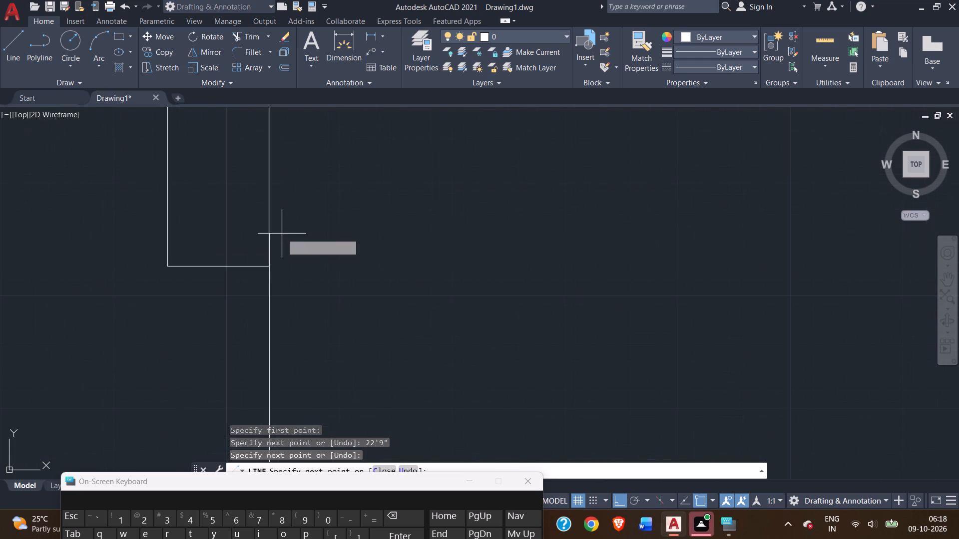
scroll(248, 322, down, 1)
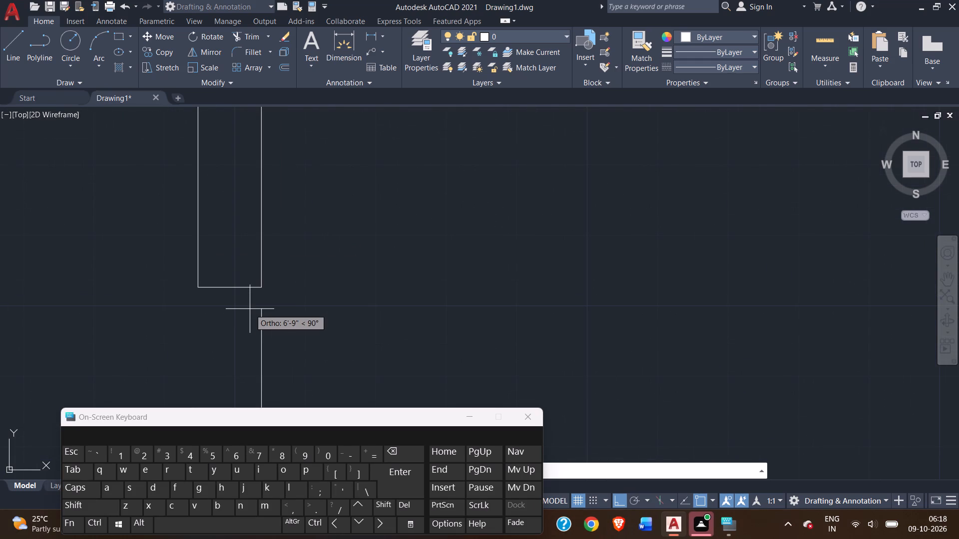
scroll(251, 291, up, 2)
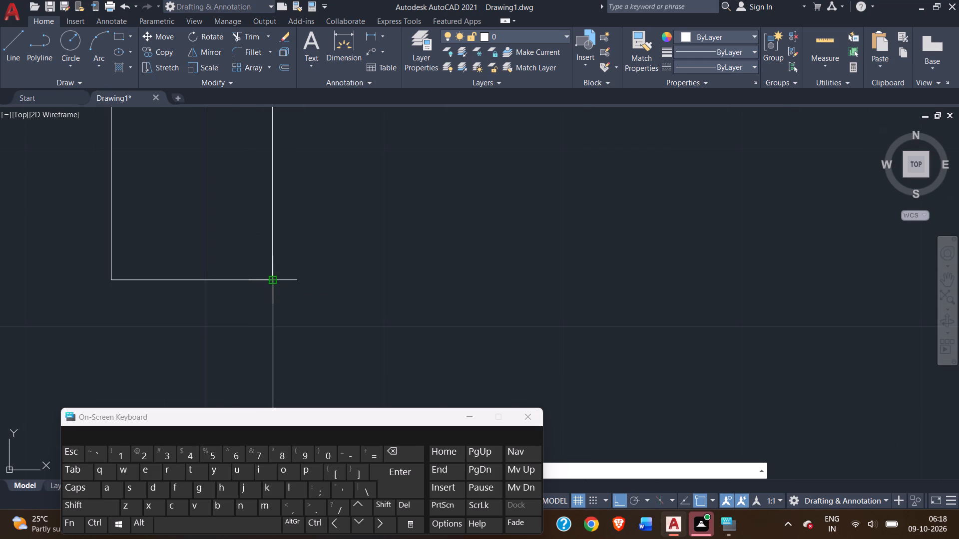
scroll(272, 279, up, 4)
click(263, 280)
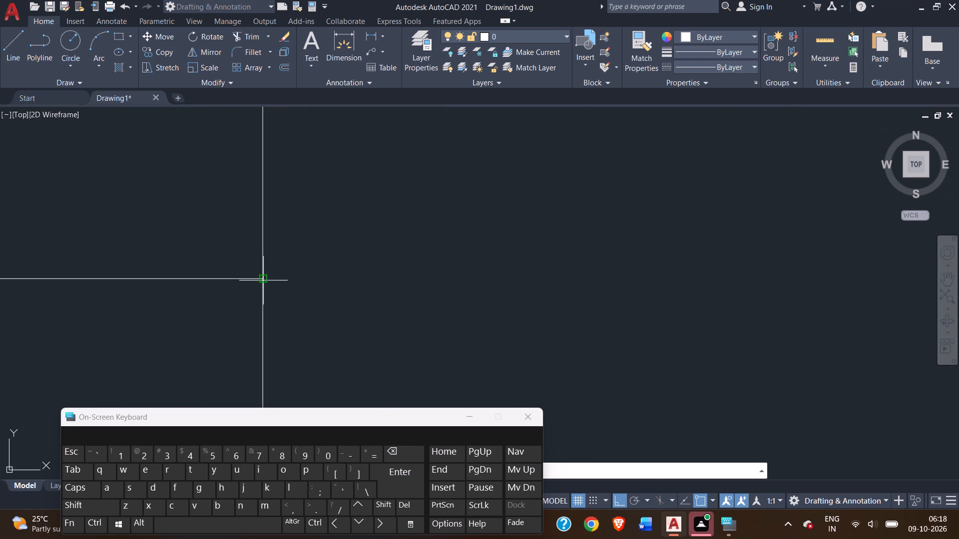
right_click(290, 276)
click(310, 281)
Measure the new room's south line from its west corner to its east corner, without keeping a dimension.
scroll(314, 306, down, 3)
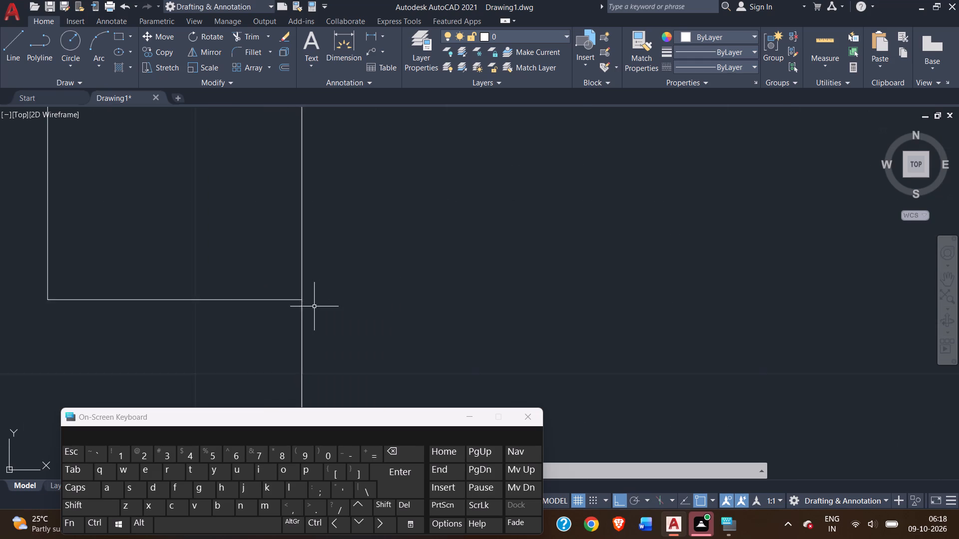
scroll(314, 306, down, 3)
scroll(368, 282, down, 3)
middle_drag(393, 284, 320, 147)
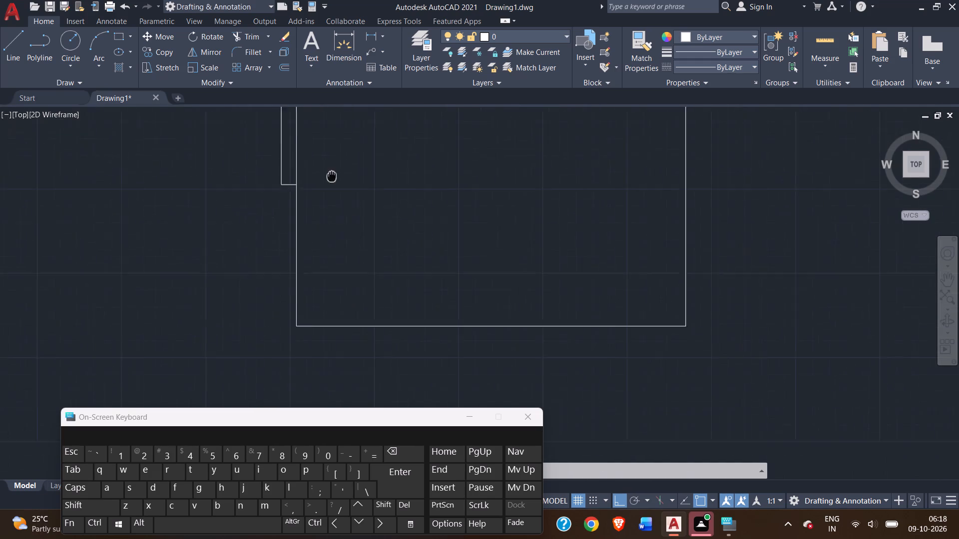
click(336, 47)
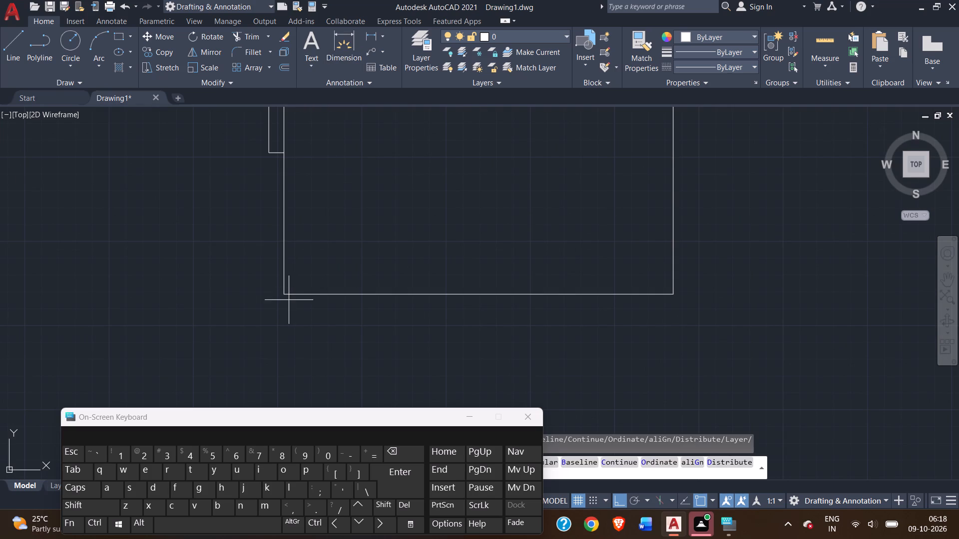
click(285, 294)
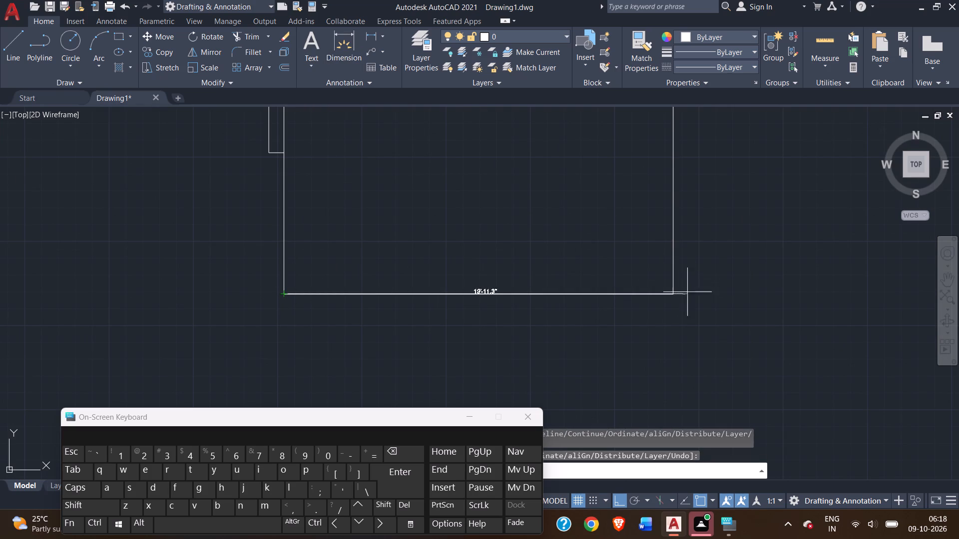
click(670, 294)
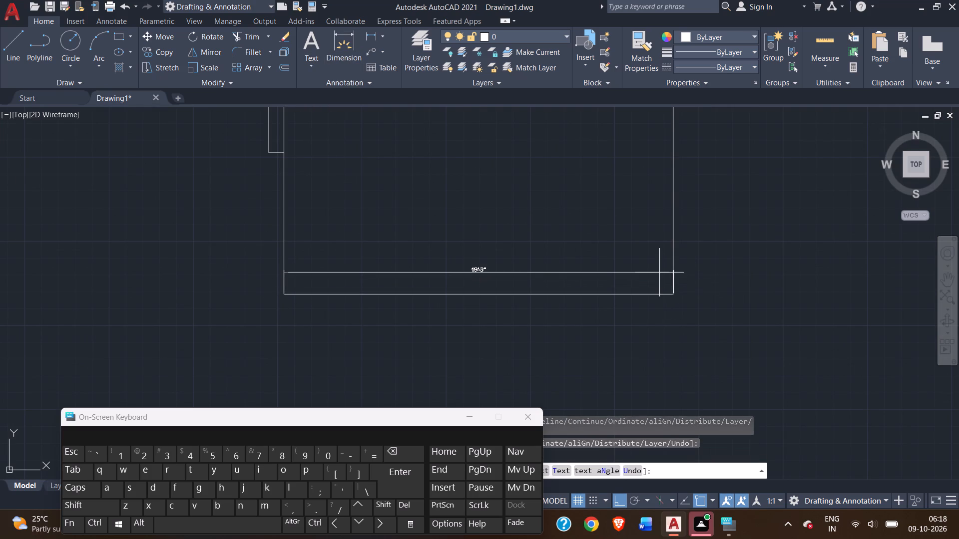
scroll(659, 272, up, 2)
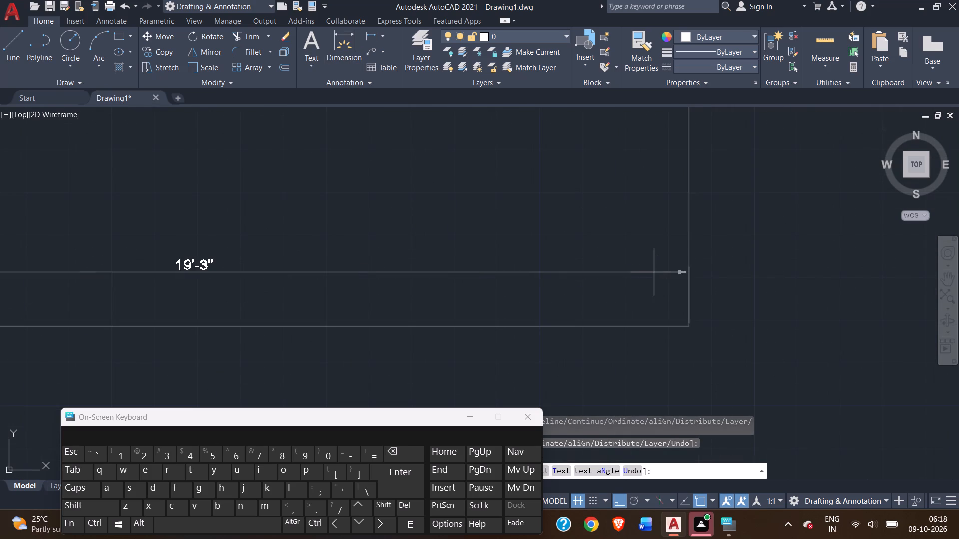
right_click(653, 272)
click(670, 277)
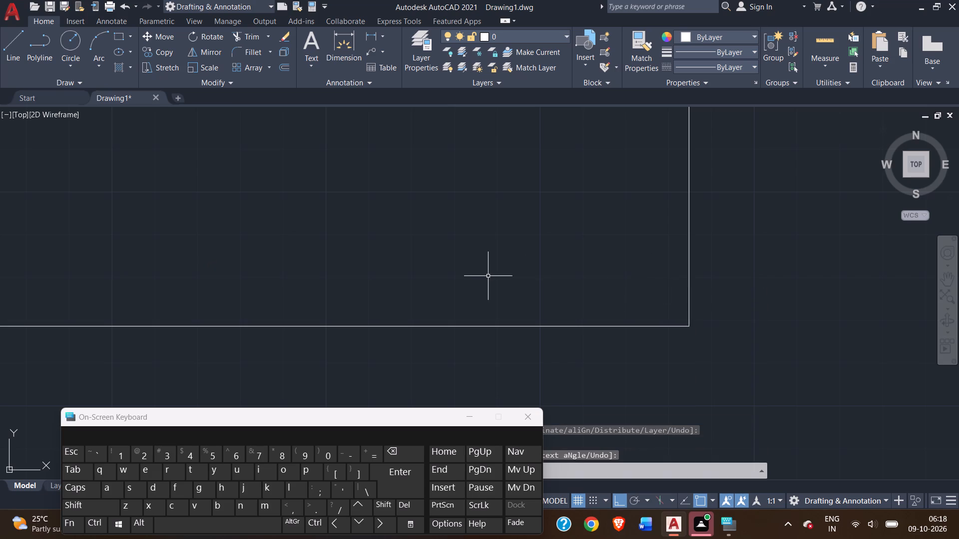
Measure along the long wall's lower line from the small room's outer northeast corner to the east end, without keeping a dimension.
scroll(482, 274, down, 2)
middle_click(467, 234)
middle_click(406, 239)
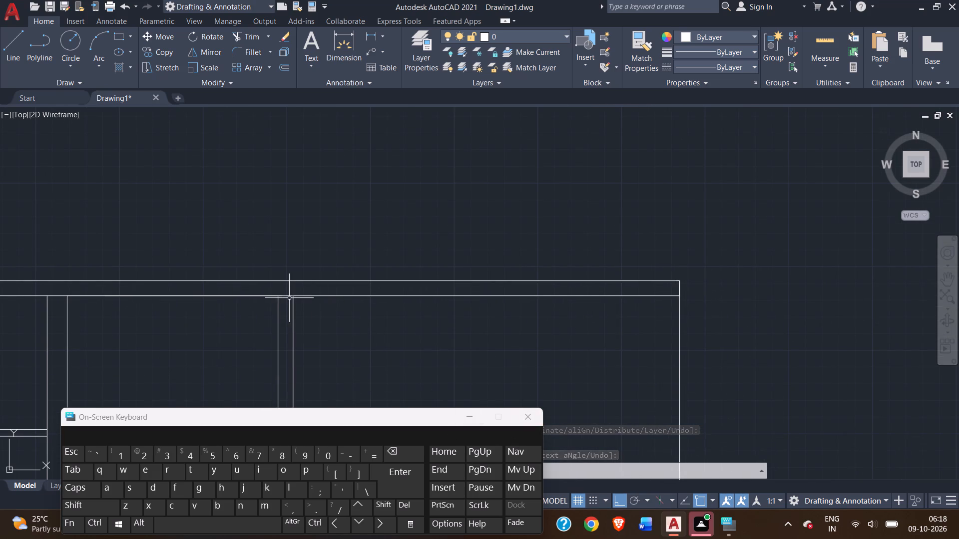
double_click(336, 41)
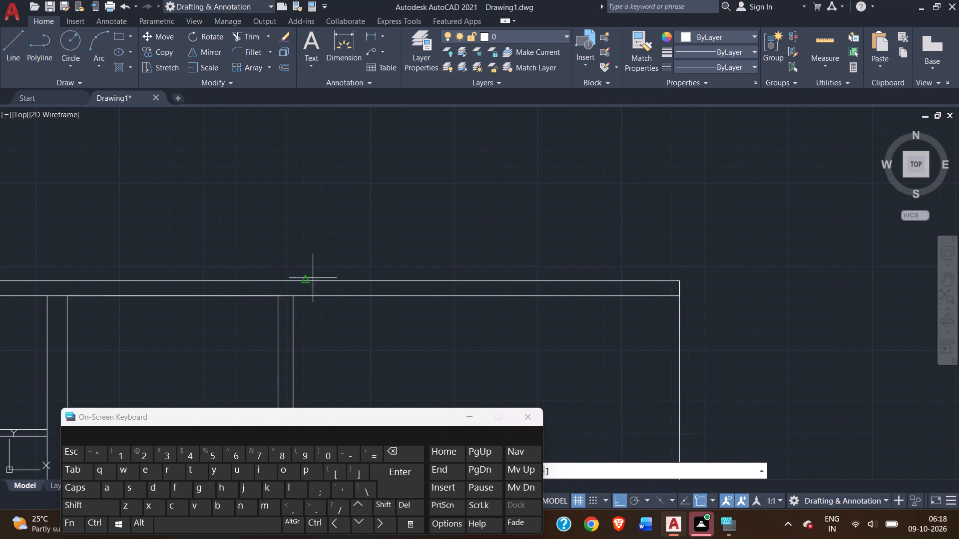
middle_drag(312, 289, 344, 71)
scroll(353, 185, down, 3)
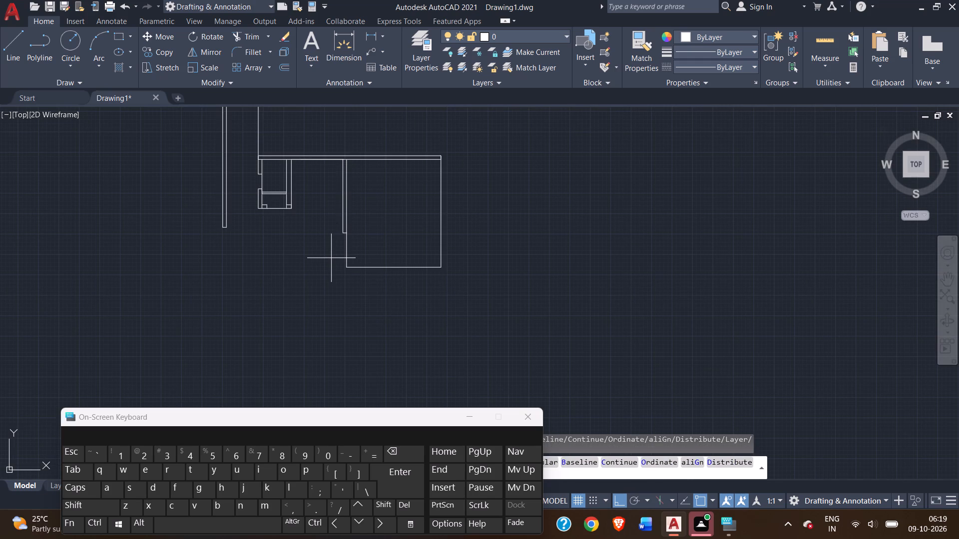
scroll(331, 258, up, 2)
middle_drag(311, 194, 349, 359)
scroll(349, 359, up, 1)
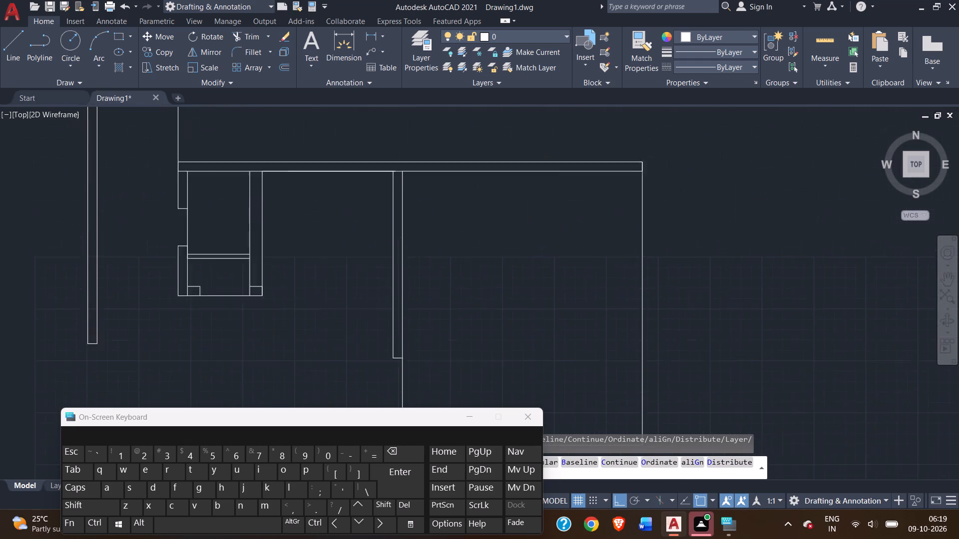
middle_drag(278, 144, 307, 285)
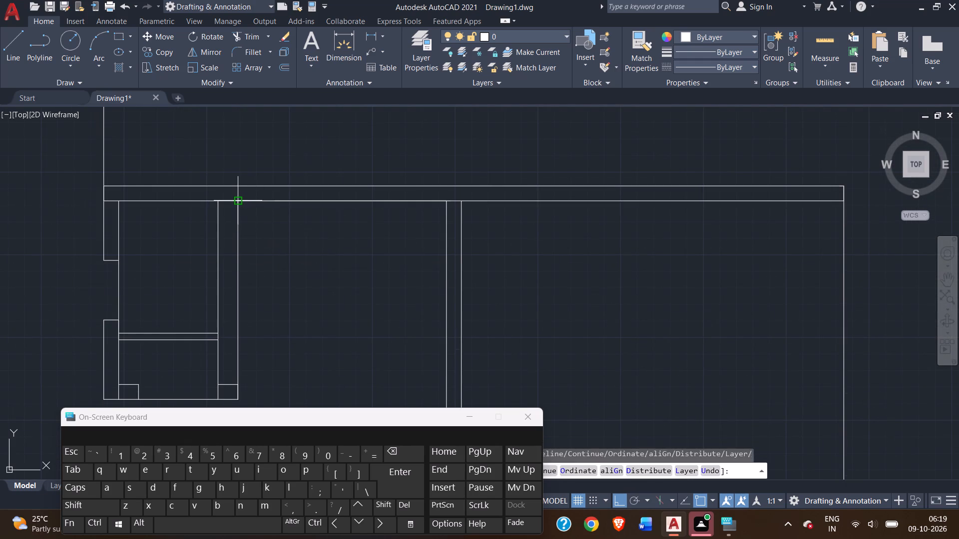
double_click(234, 199)
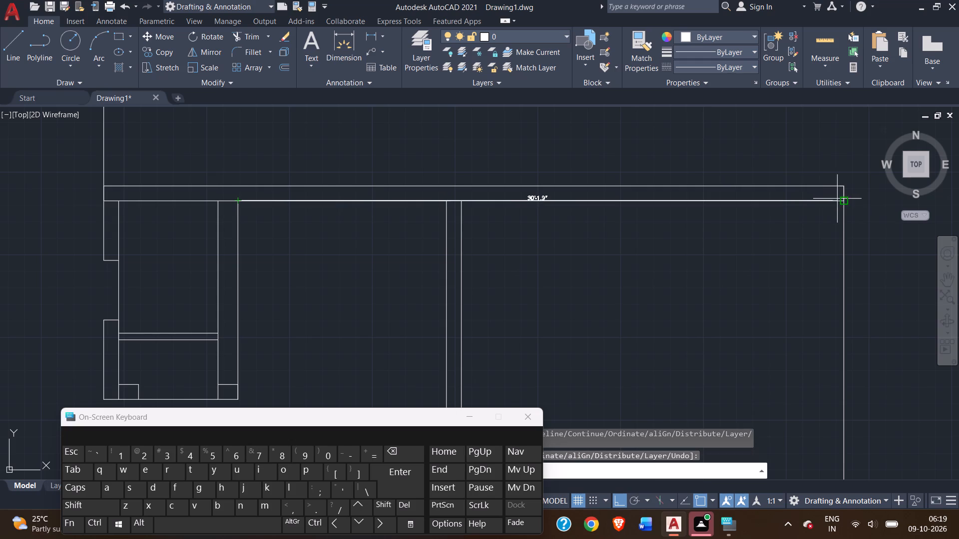
scroll(839, 201, up, 2)
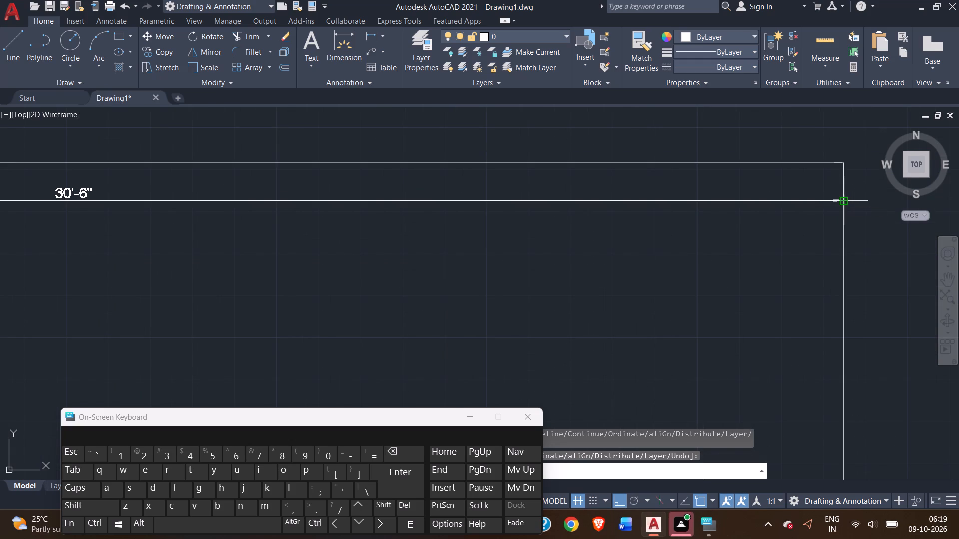
right_click(681, 260)
right_click(681, 260)
click(714, 265)
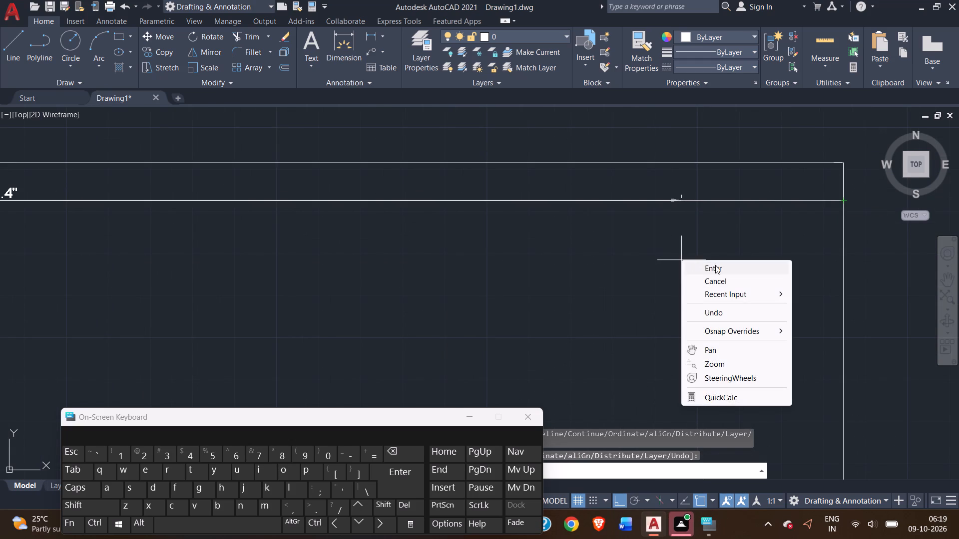
Measure along the long wall's lower line from the small room's outer northeast corner towards the partition's west face, without keeping a dimension.
scroll(610, 261, down, 2)
middle_drag(546, 267, 609, 216)
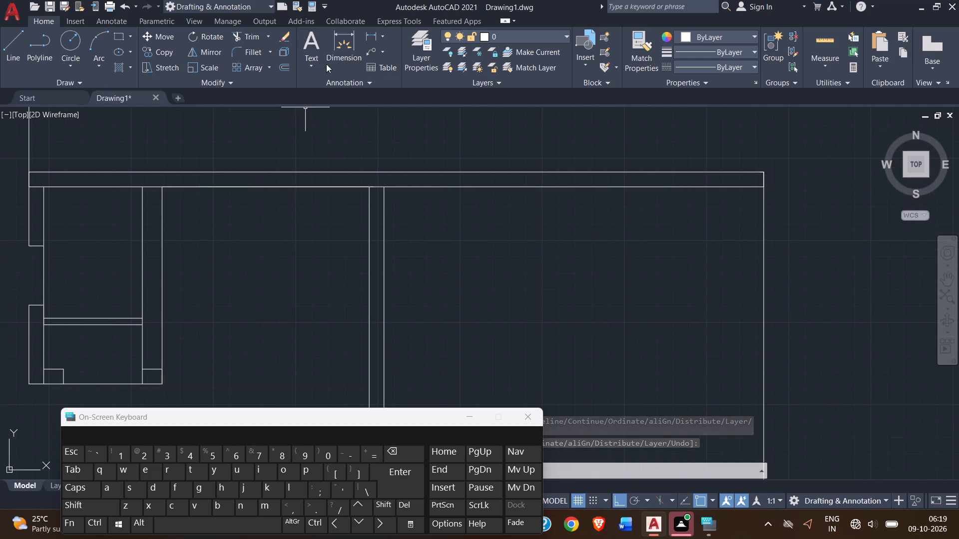
click(333, 52)
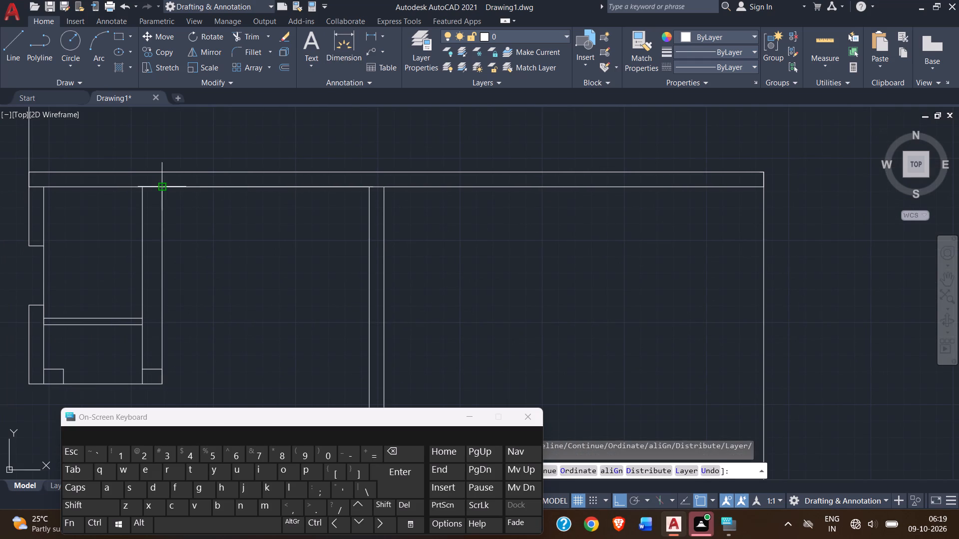
click(163, 189)
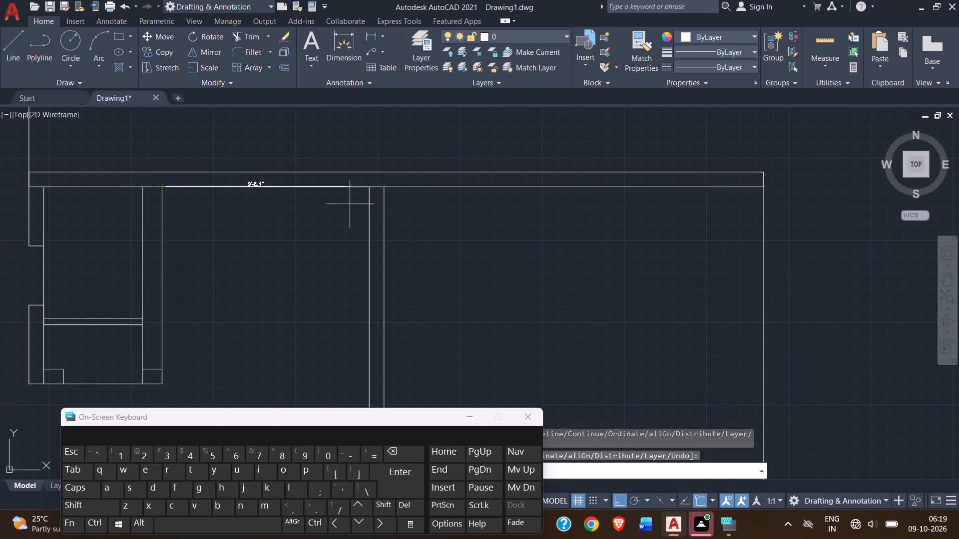
right_click(350, 204)
click(370, 206)
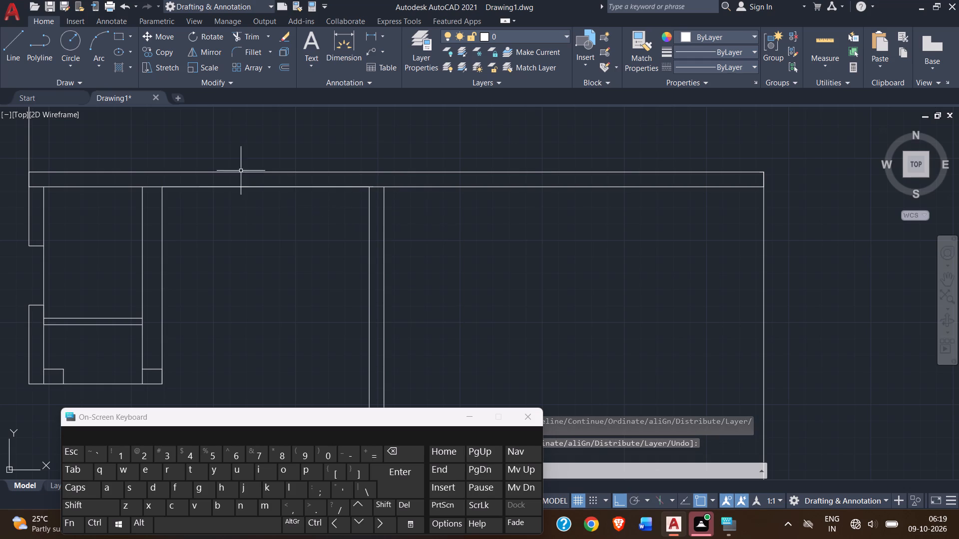
Draw a line from the partition's east face 5' east along the long wall's lower line and 10' south.
click(19, 53)
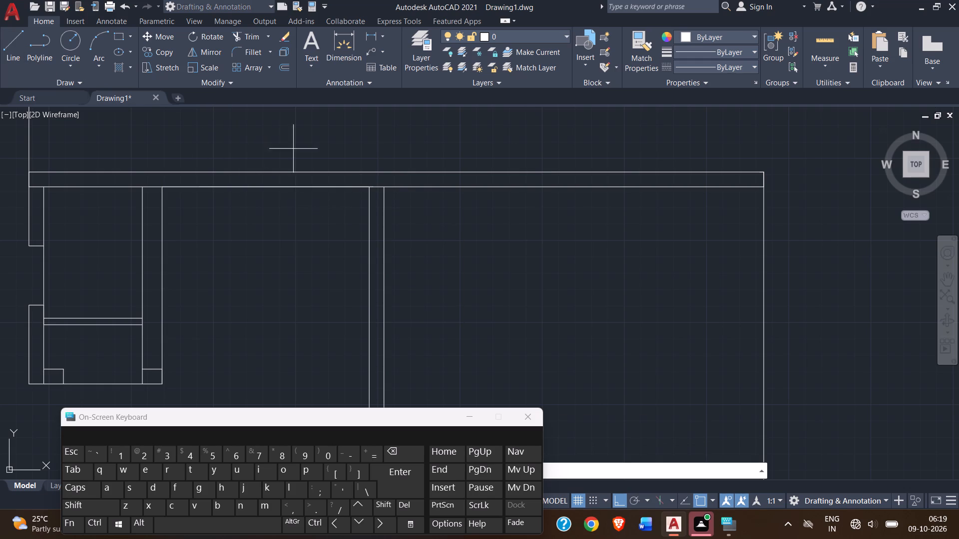
click(385, 186)
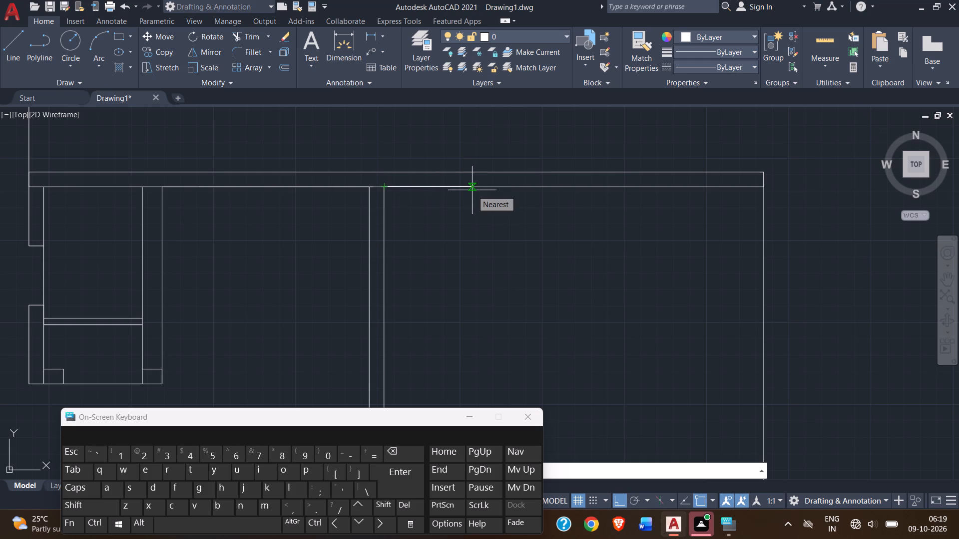
key(5)
key(apostrophe)
key(Return)
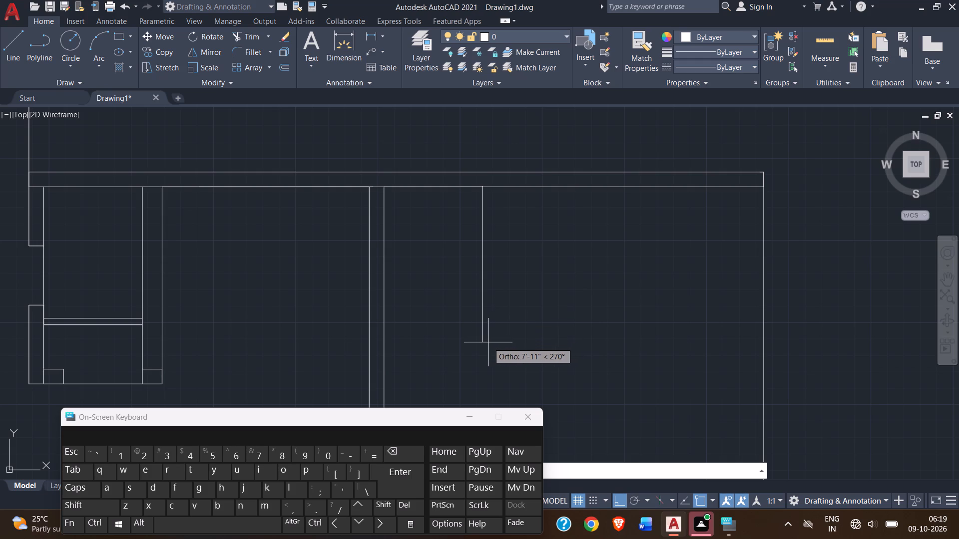
text(10')
key(Return)
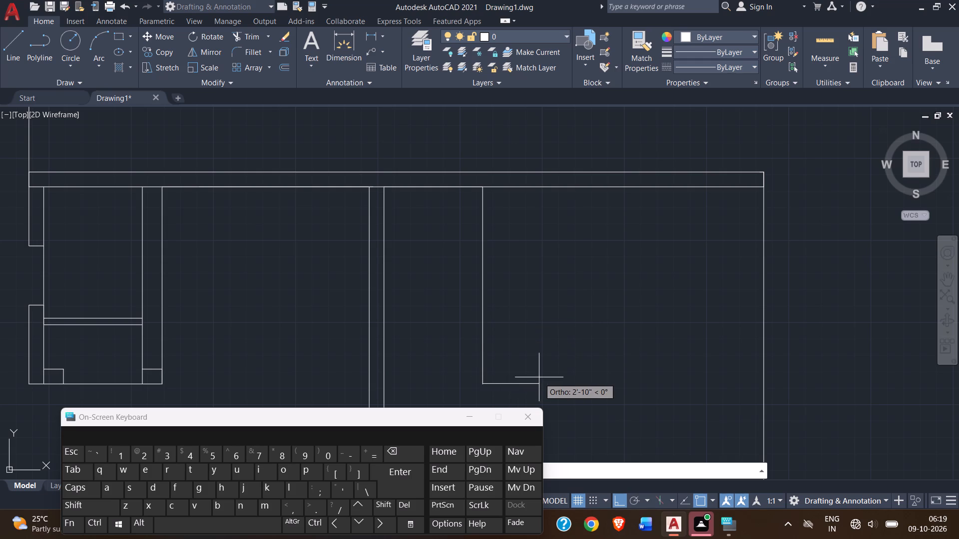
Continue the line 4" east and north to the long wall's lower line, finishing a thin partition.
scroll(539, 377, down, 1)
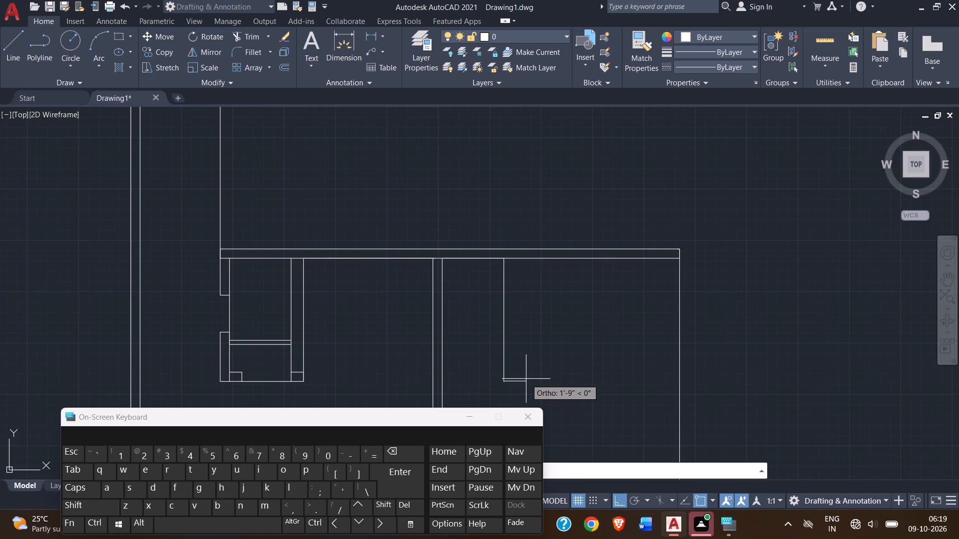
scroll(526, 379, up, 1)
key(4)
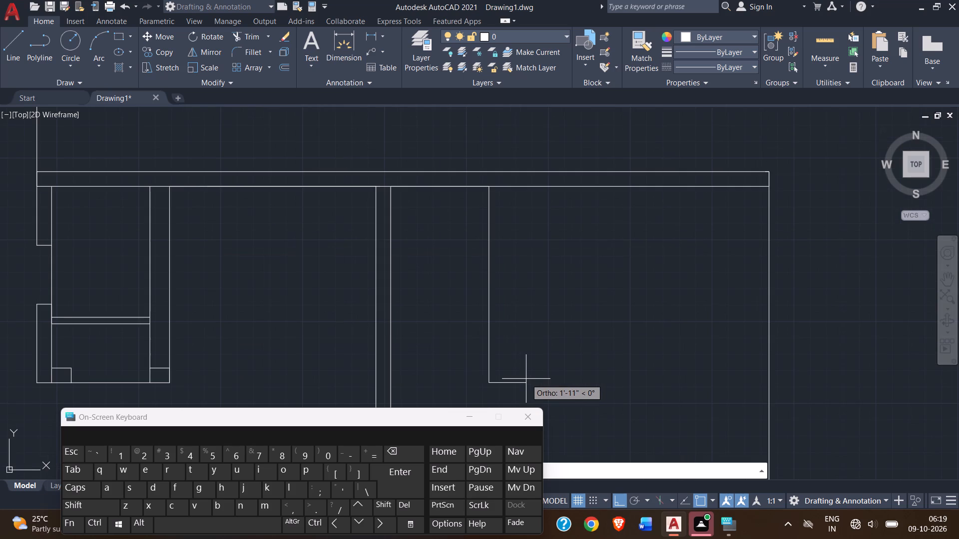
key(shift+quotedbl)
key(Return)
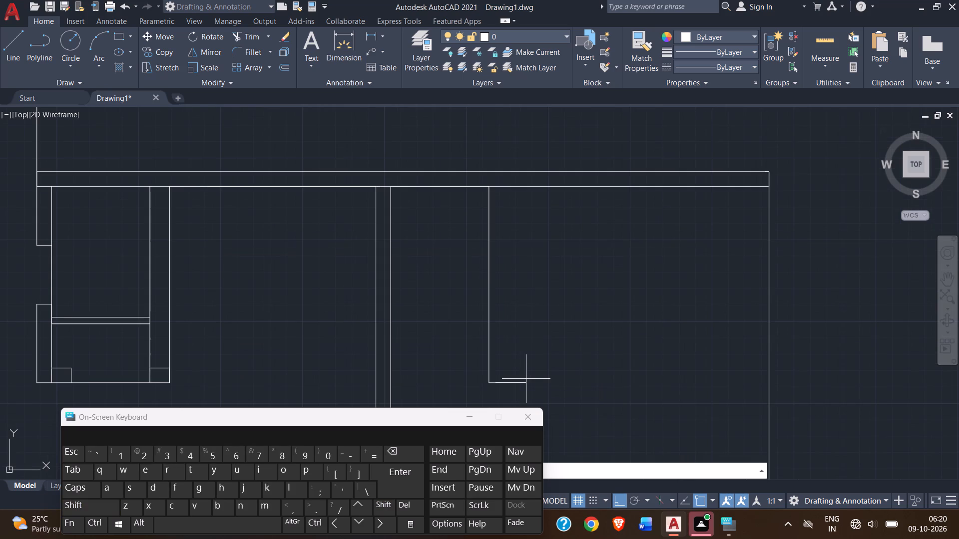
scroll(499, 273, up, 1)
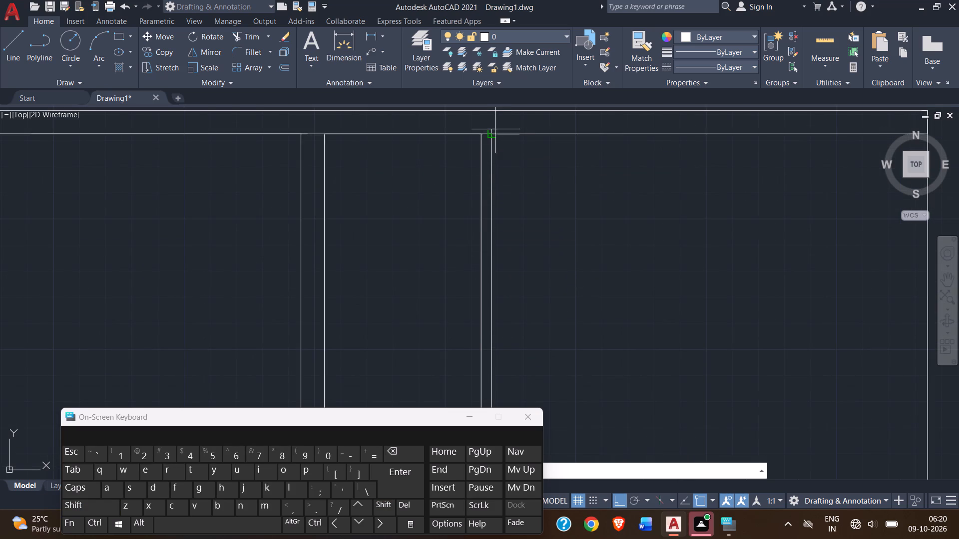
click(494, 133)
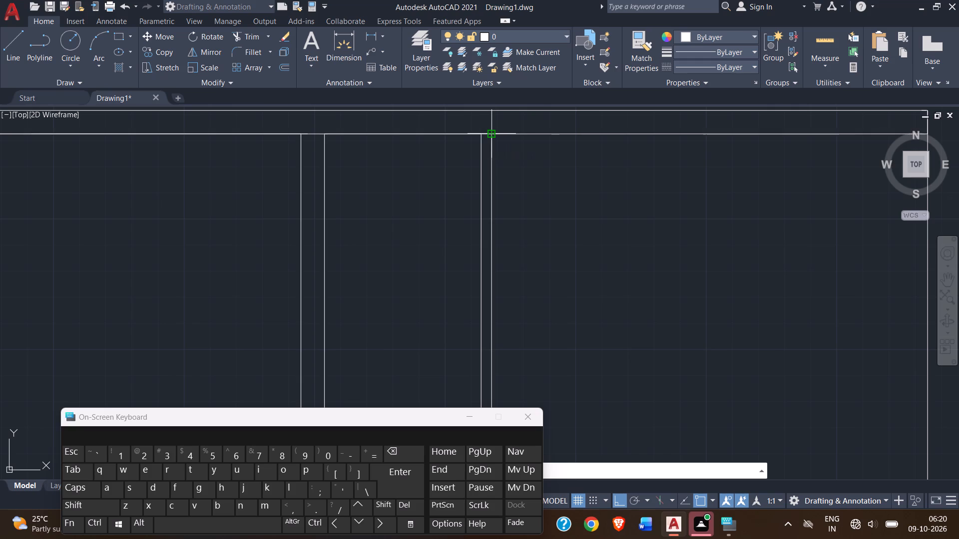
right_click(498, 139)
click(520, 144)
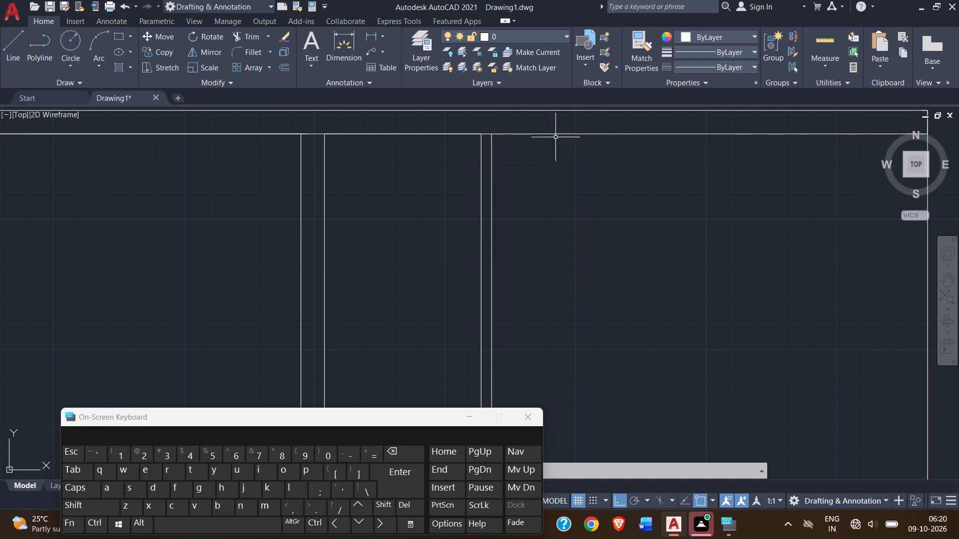
Measure along the long wall's lower line from the thin partition's east face to the east end, without keeping a dimension.
click(350, 50)
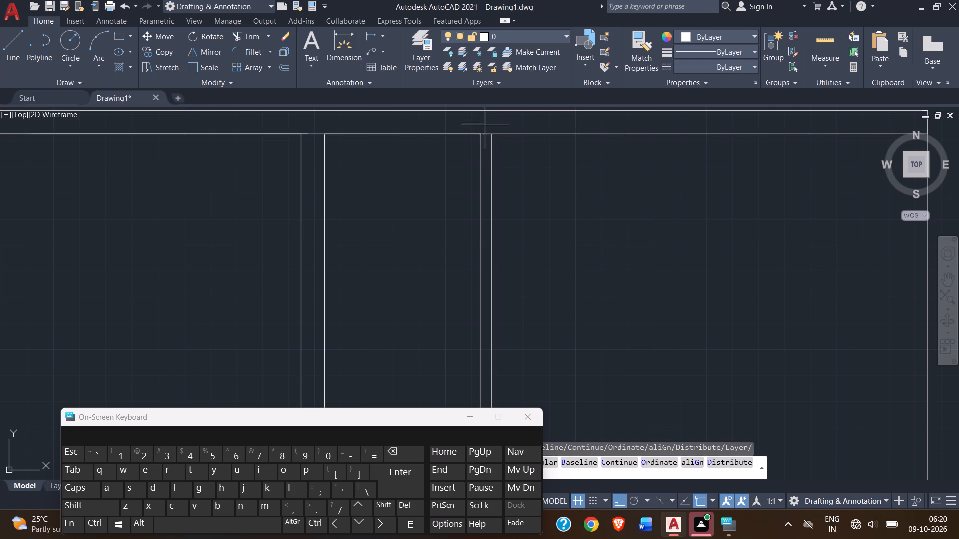
click(492, 134)
scroll(691, 174, down, 2)
middle_drag(692, 174, 432, 196)
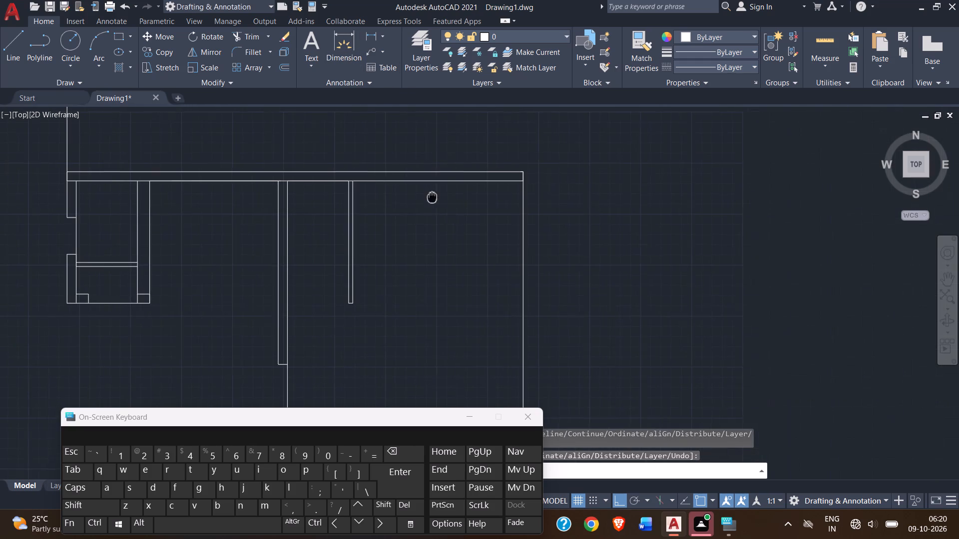
middle_drag(432, 196, 432, 196)
scroll(511, 187, up, 3)
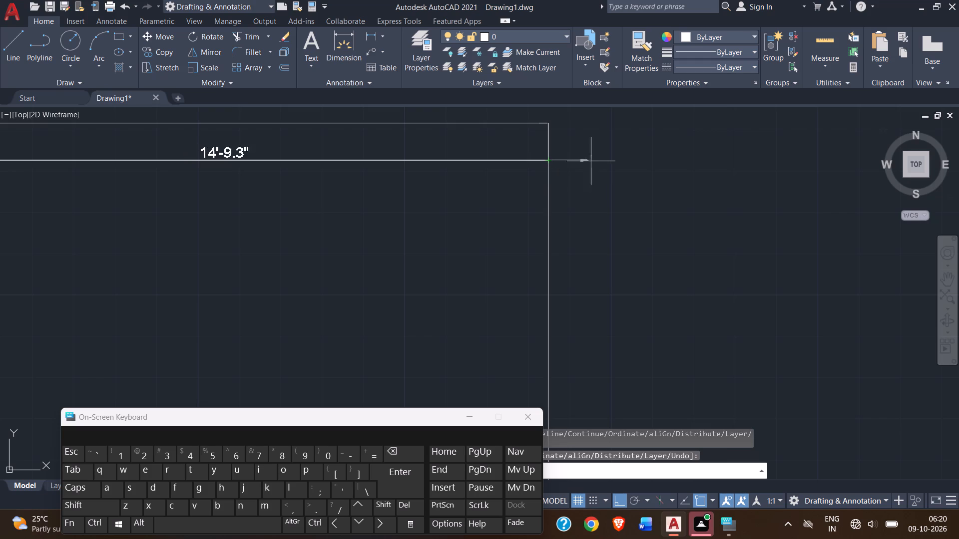
scroll(219, 199, down, 2)
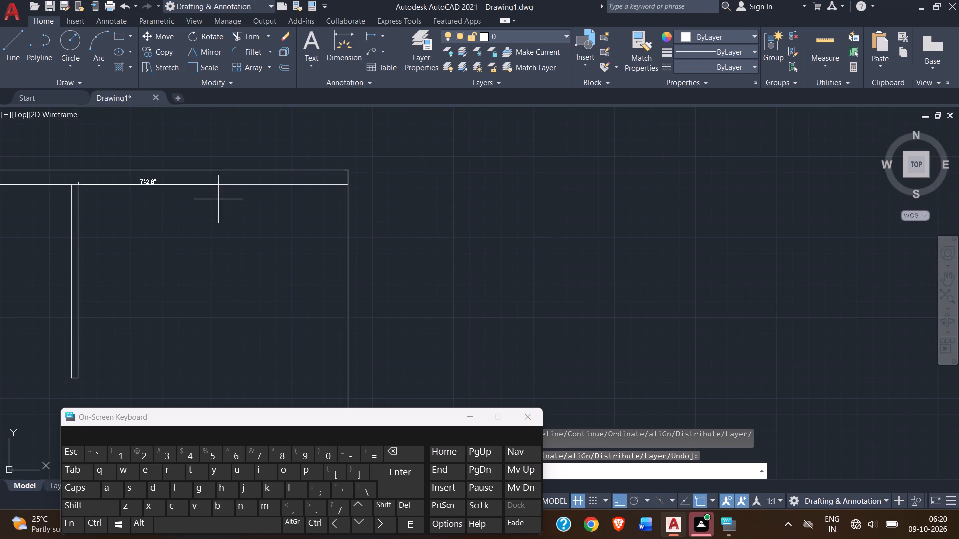
middle_drag(218, 199, 321, 174)
right_click(240, 204)
click(268, 214)
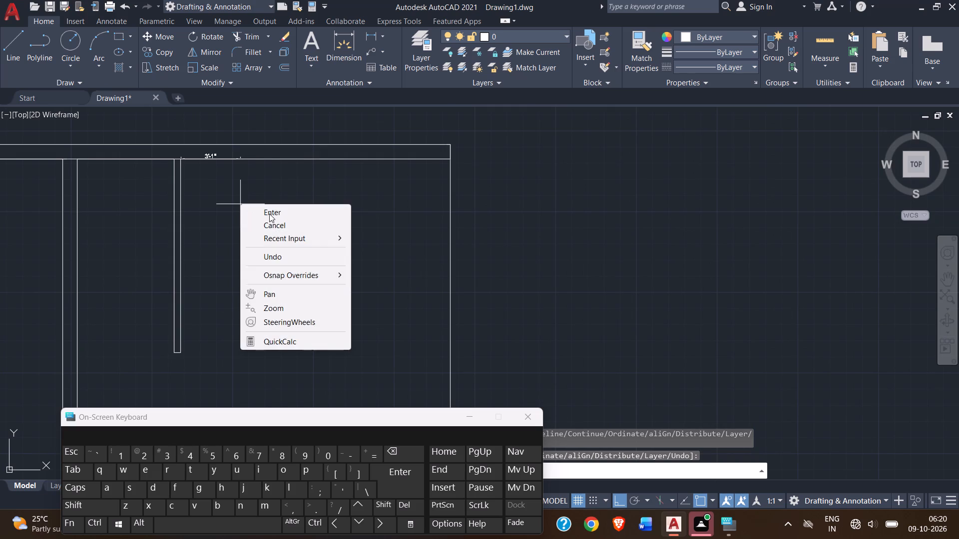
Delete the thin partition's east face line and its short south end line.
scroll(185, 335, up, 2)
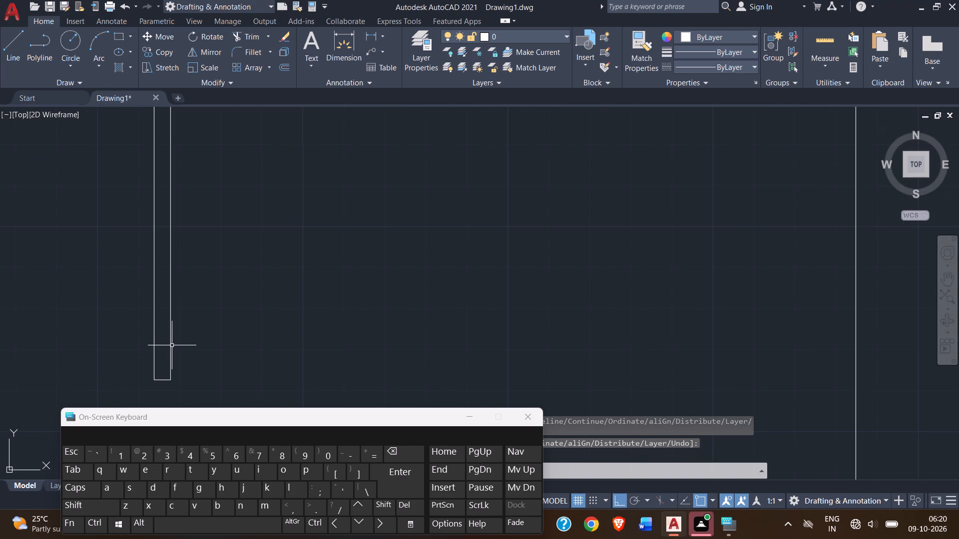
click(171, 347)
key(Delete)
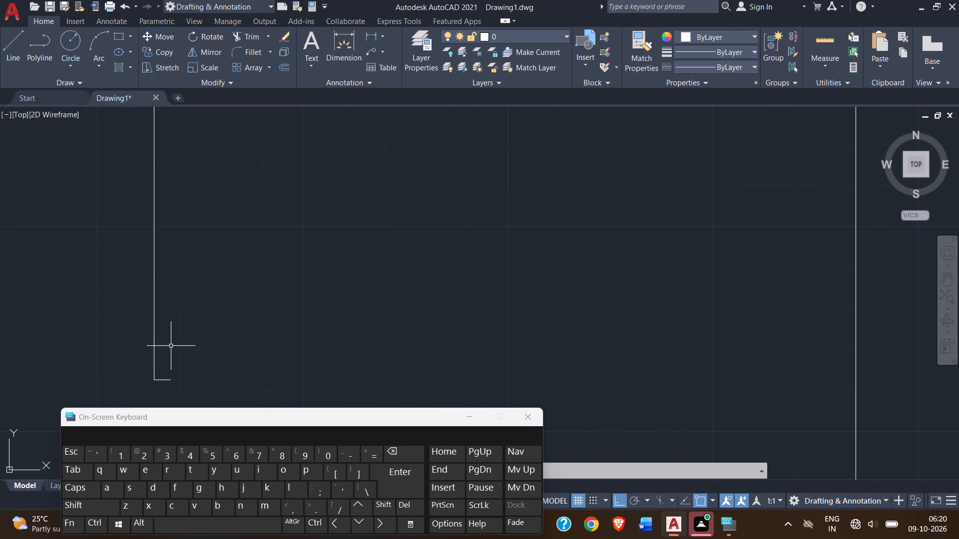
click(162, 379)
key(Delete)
Draw a line from the remaining west face's south end 6" east, continue it north to the long wall's lower line, and finish.
click(20, 48)
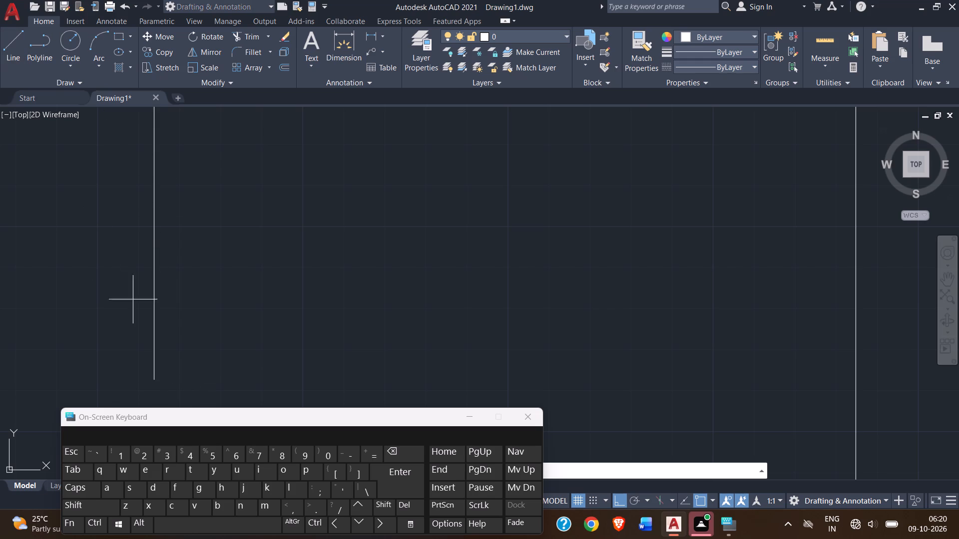
click(151, 383)
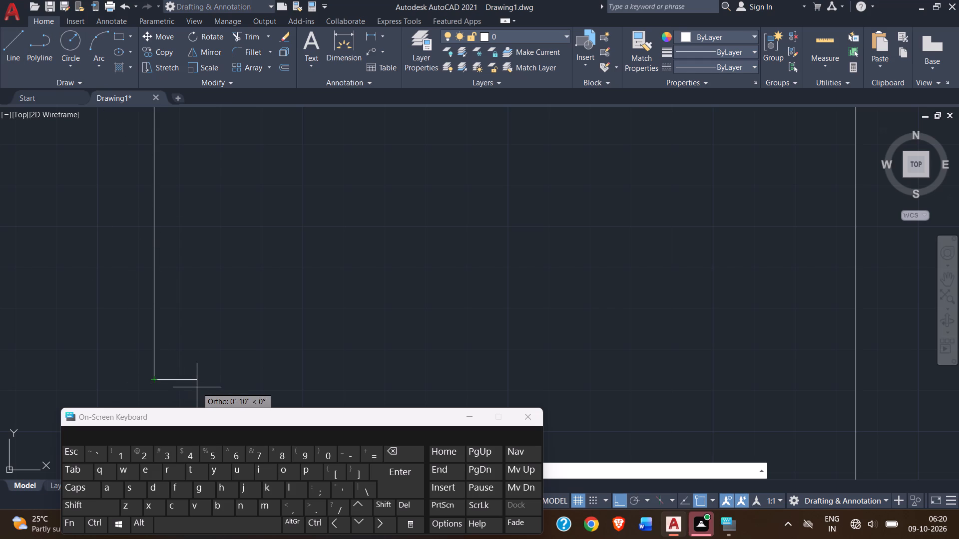
key(6)
key(shift+quotedbl)
key(Return)
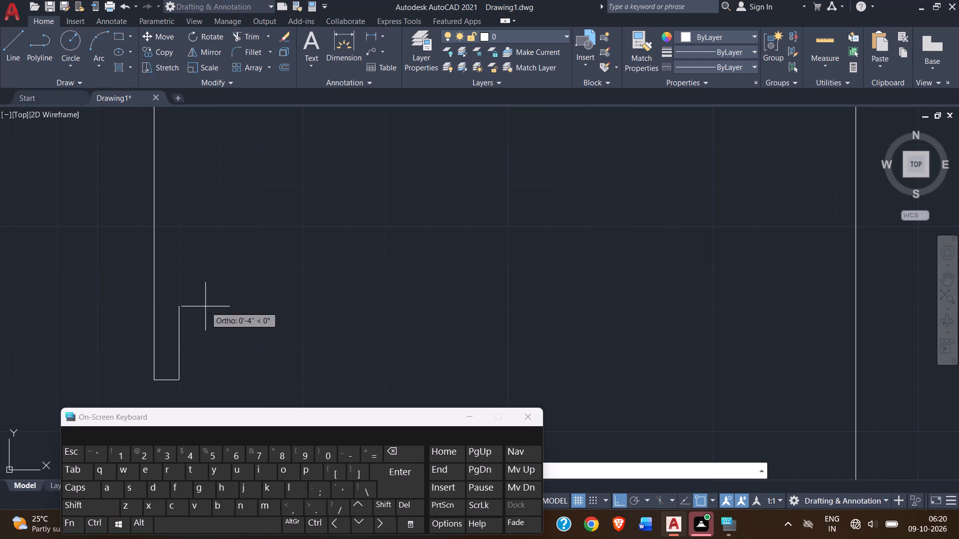
scroll(206, 192, down, 2)
middle_drag(205, 166, 201, 268)
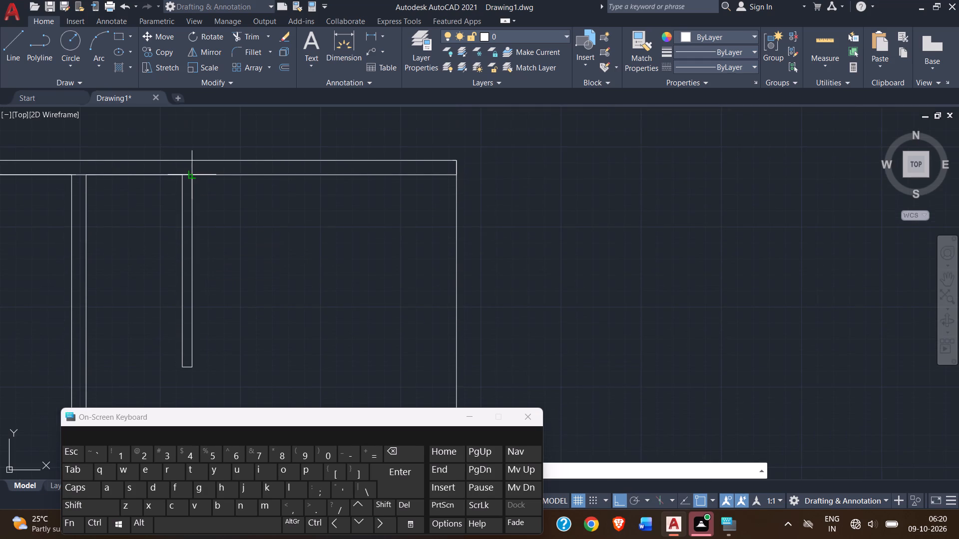
scroll(190, 176, up, 2)
click(189, 176)
right_click(201, 211)
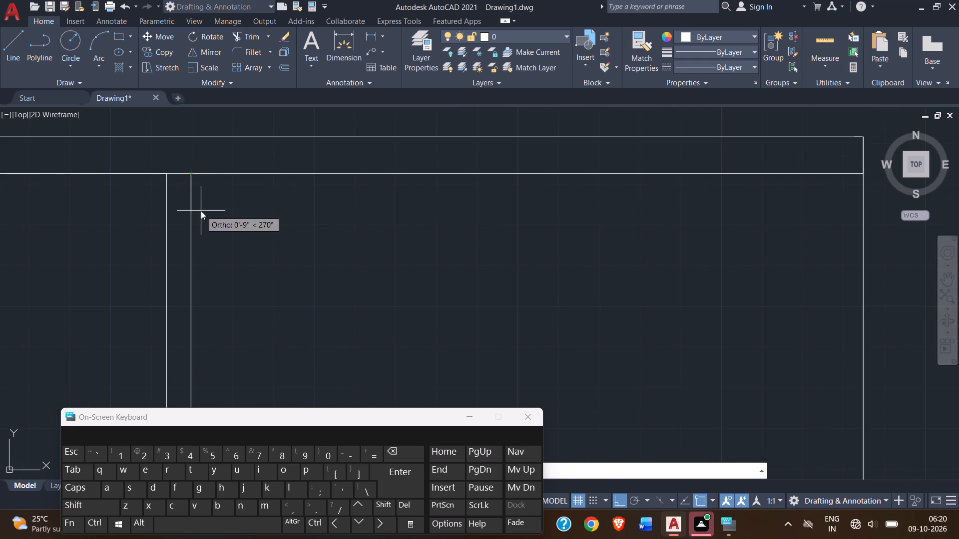
click(232, 219)
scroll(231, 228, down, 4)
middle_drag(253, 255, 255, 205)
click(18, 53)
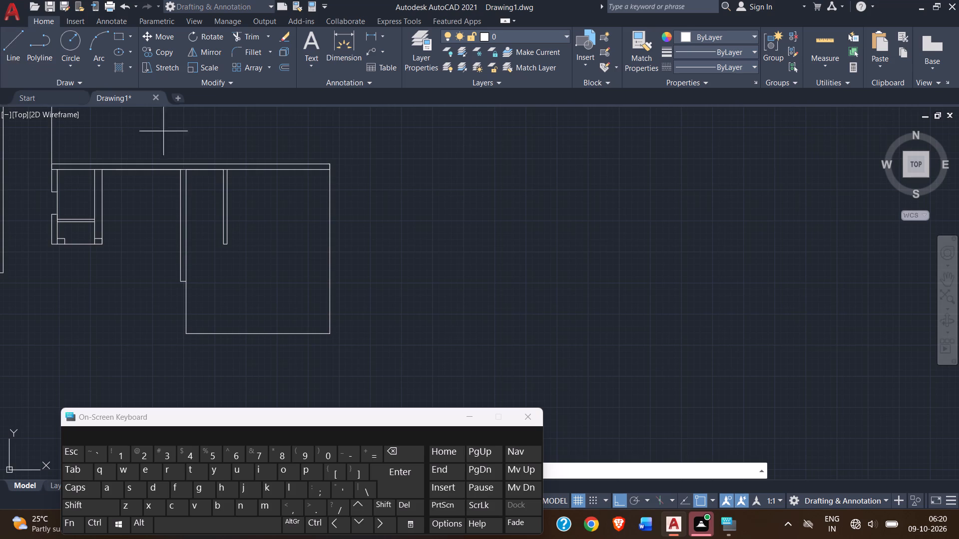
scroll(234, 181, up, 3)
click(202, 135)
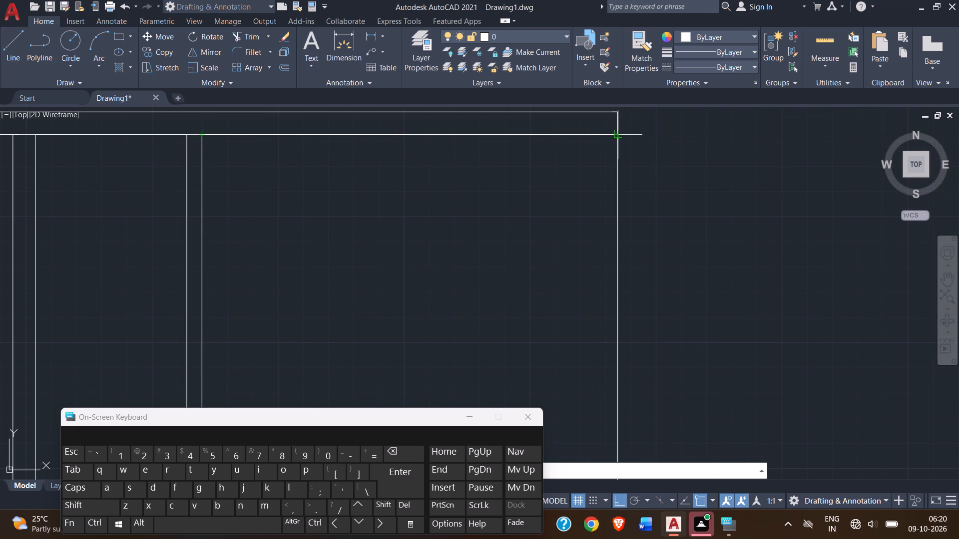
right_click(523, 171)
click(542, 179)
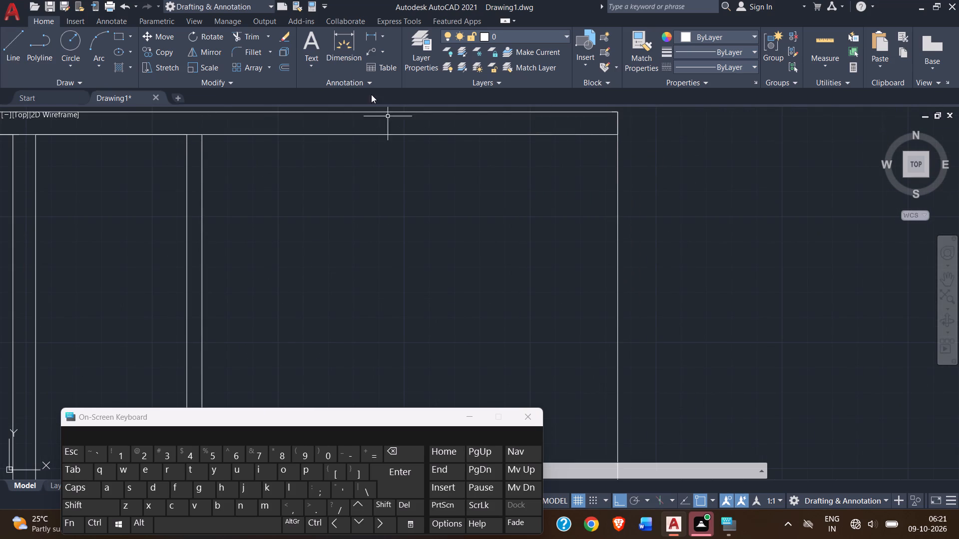
Measure along the long wall's lower line from the 6" partition's east face to the east end, without keeping a dimension.
click(340, 38)
click(202, 135)
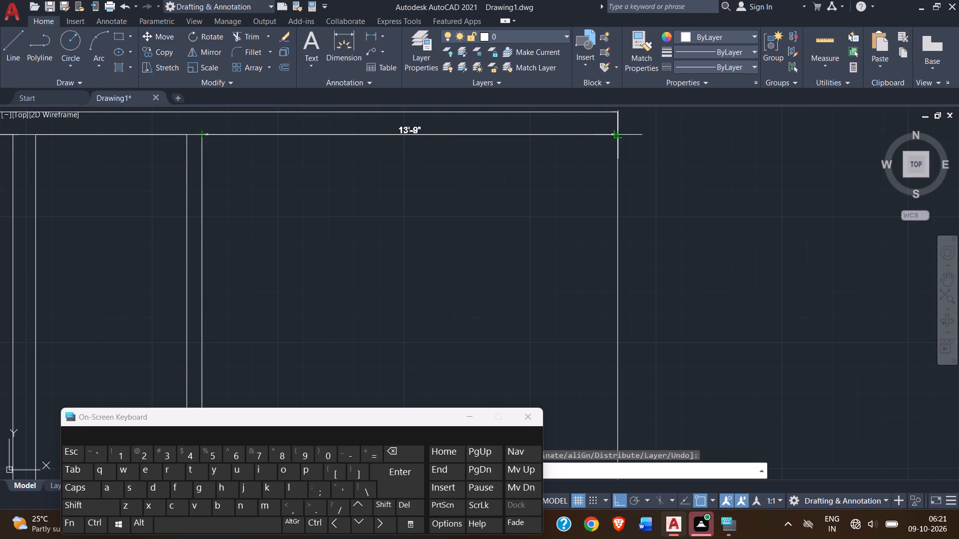
right_click(544, 163)
click(565, 169)
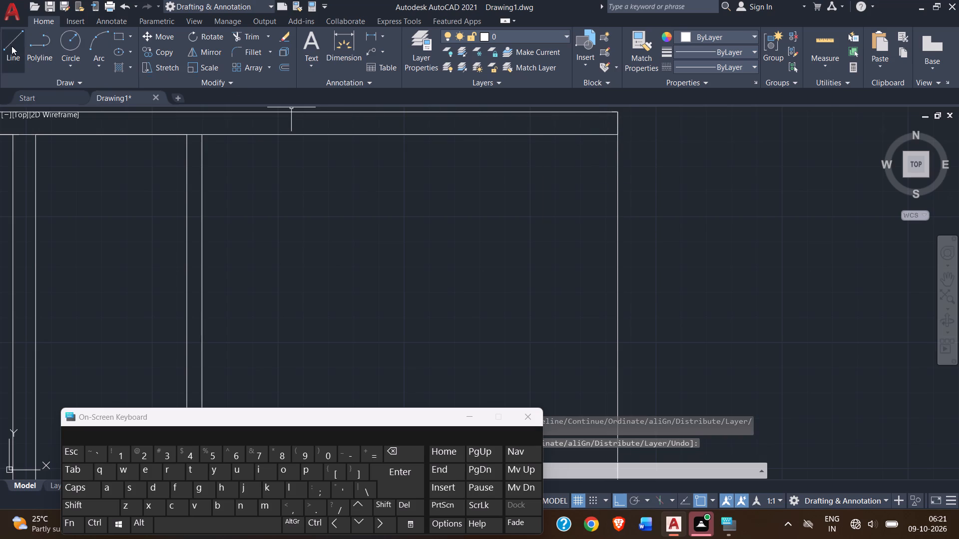
Draw the east wall's inner face: a line 9" west from the outer northeast corner, continued south to the southern boundary line.
click(11, 46)
click(618, 115)
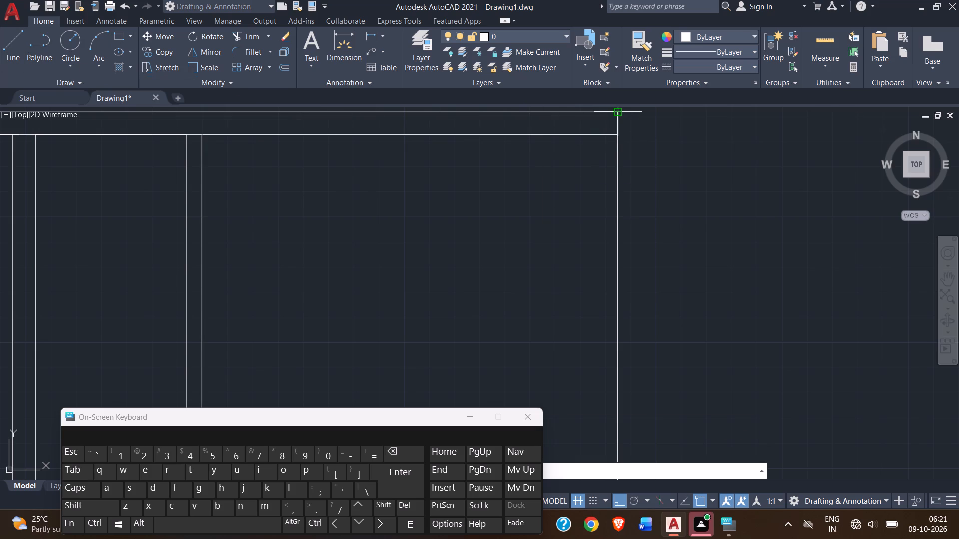
scroll(578, 113, up, 1)
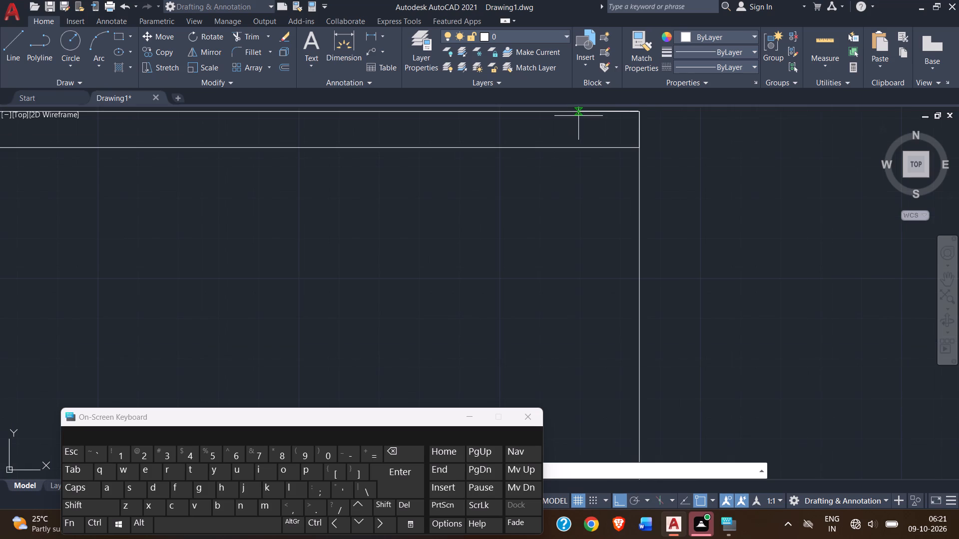
key(9)
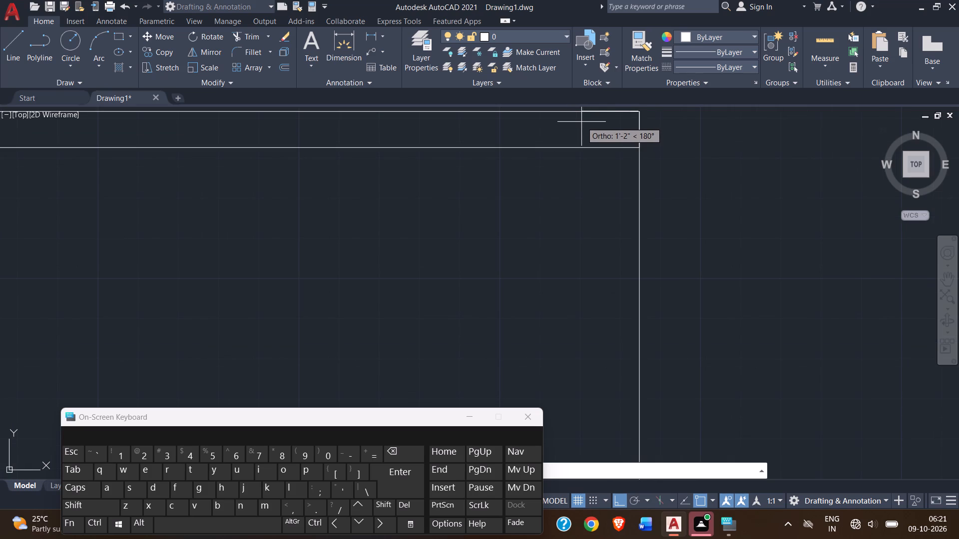
key(shift+quotedbl)
key(Return)
scroll(587, 436, down, 3)
middle_drag(587, 422, 589, 117)
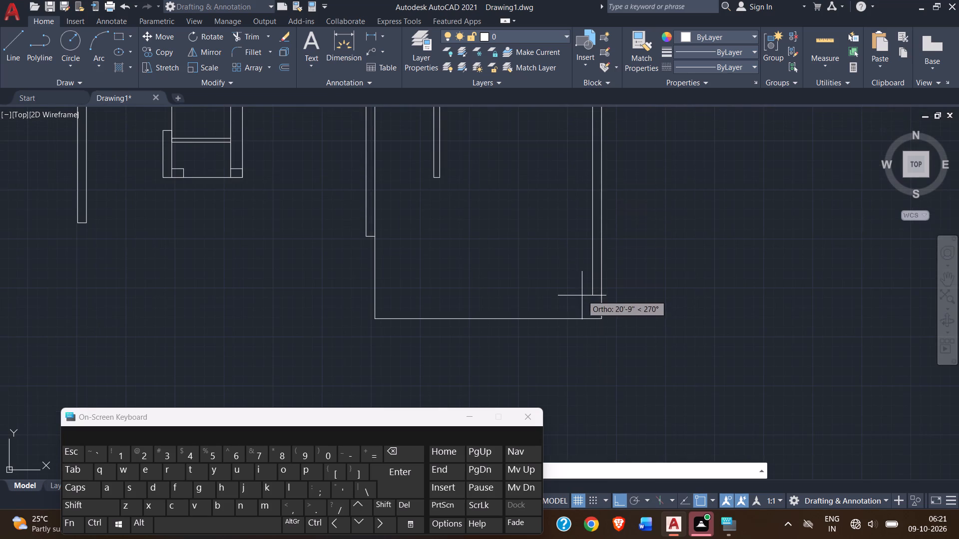
click(592, 316)
right_click(590, 312)
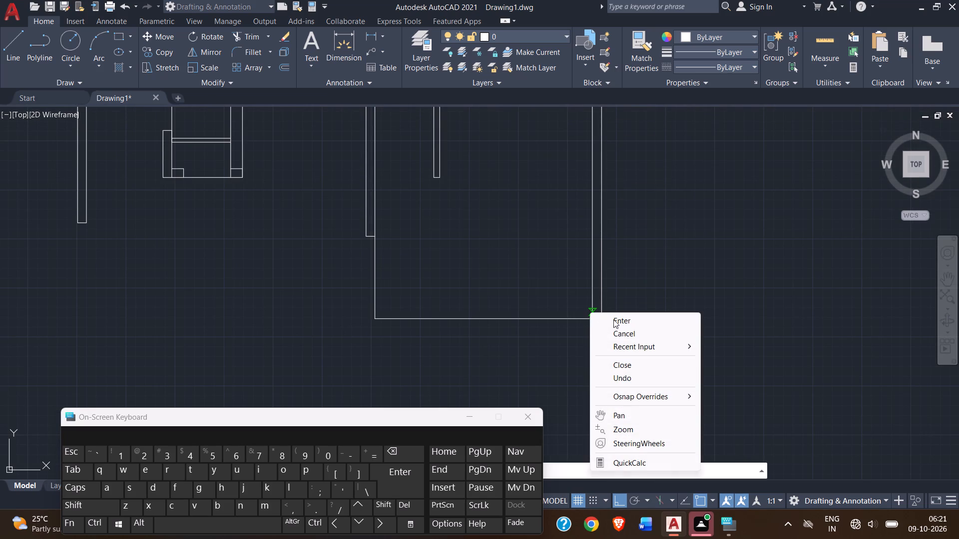
click(614, 320)
Draw a horizontal line from the 6" partition's southeast corner east to the east wall's inner face.
middle_drag(546, 219, 563, 328)
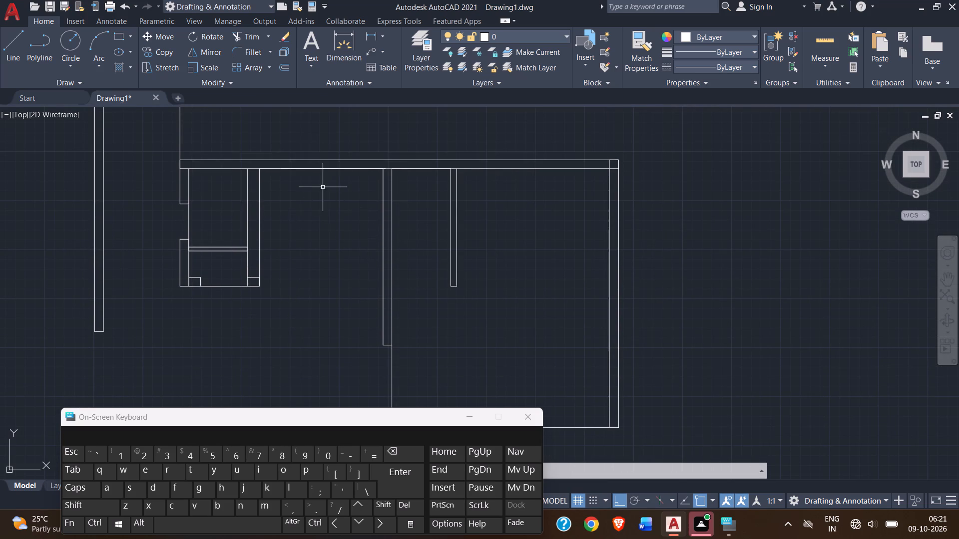
click(9, 48)
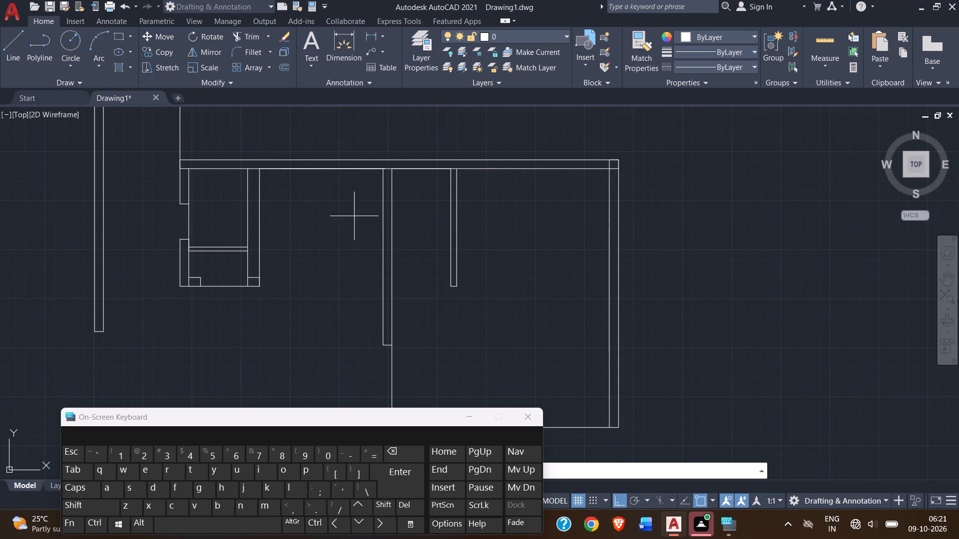
scroll(454, 287, up, 3)
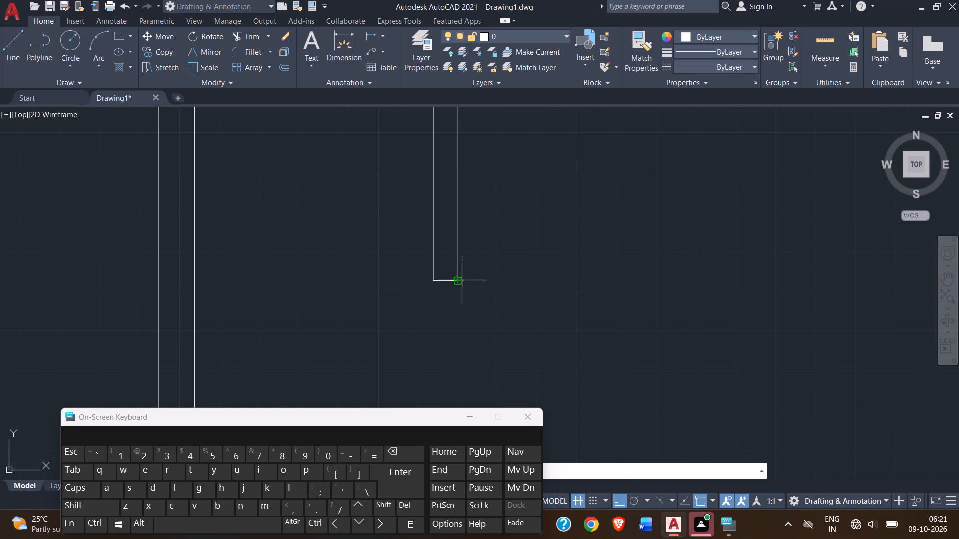
scroll(478, 274, down, 4)
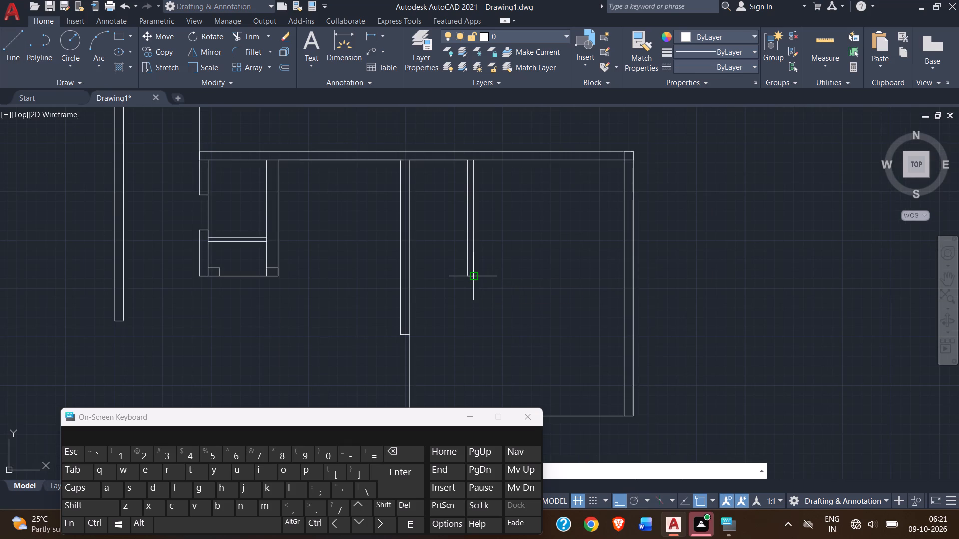
click(473, 276)
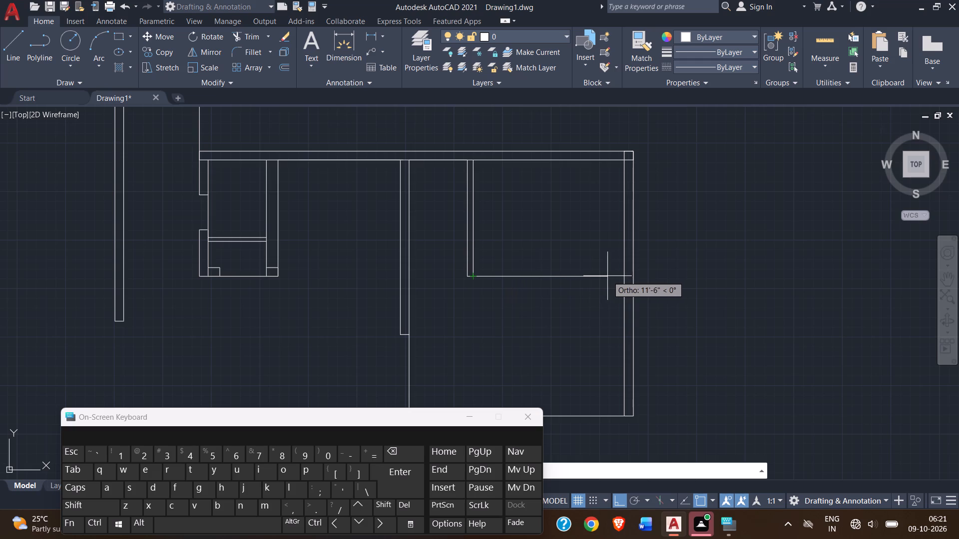
click(623, 277)
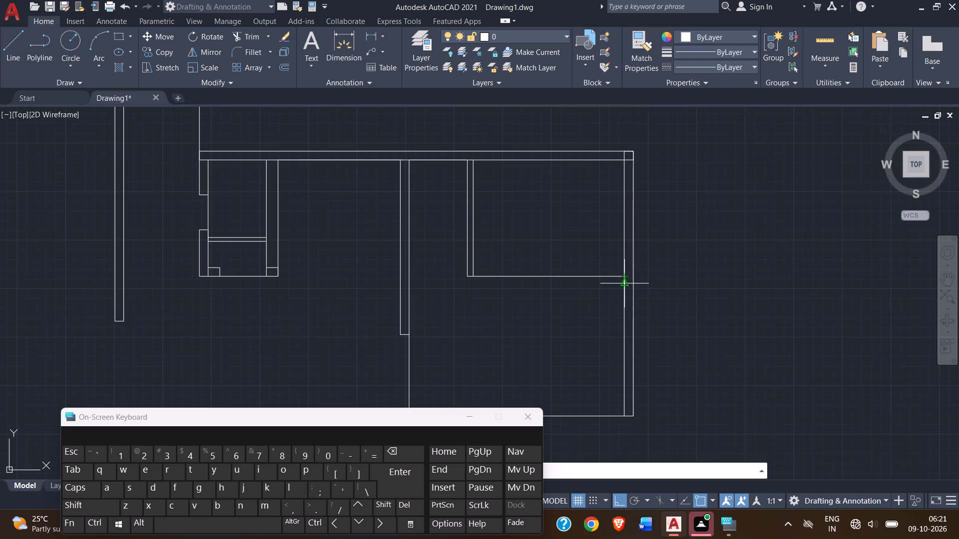
scroll(623, 280, up, 3)
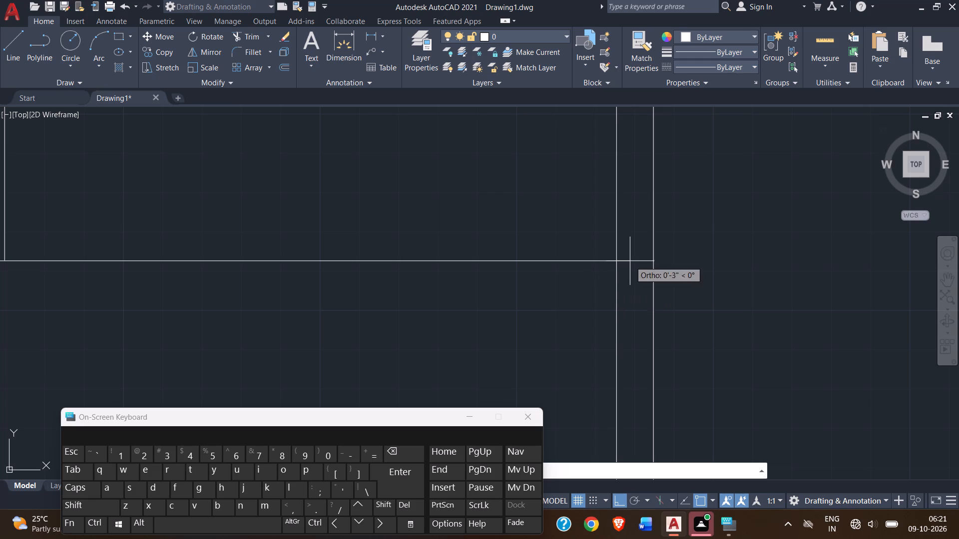
scroll(619, 267, down, 2)
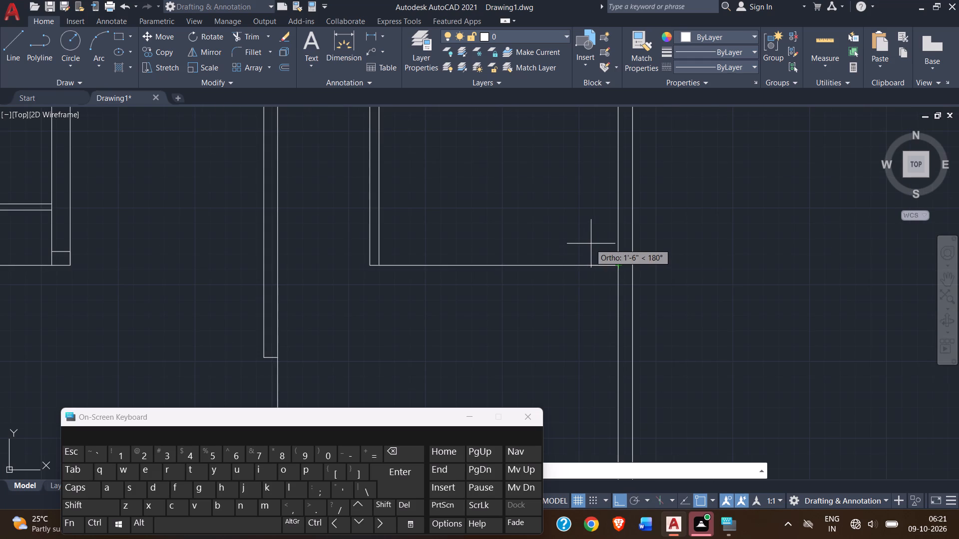
right_click(604, 243)
click(628, 247)
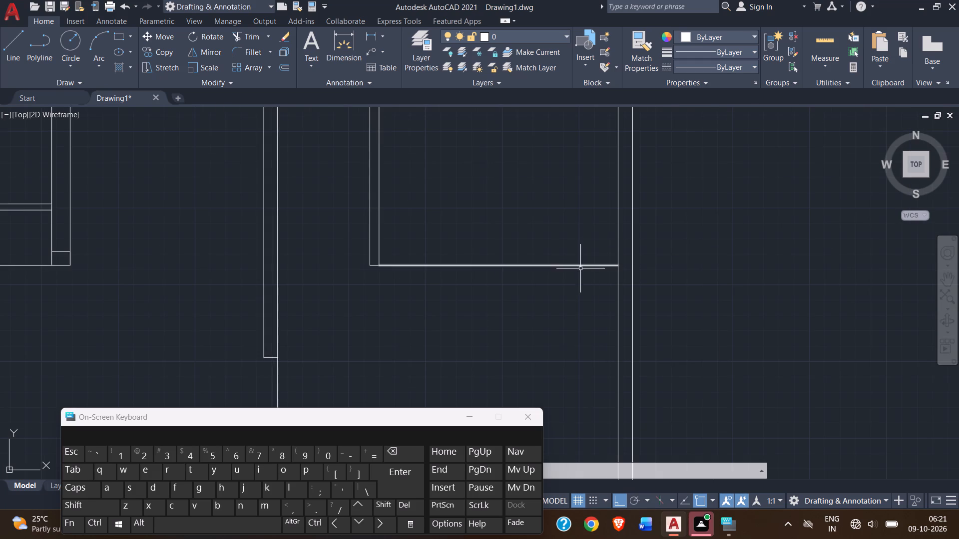
Offset the new horizontal line 9" to the south.
click(580, 265)
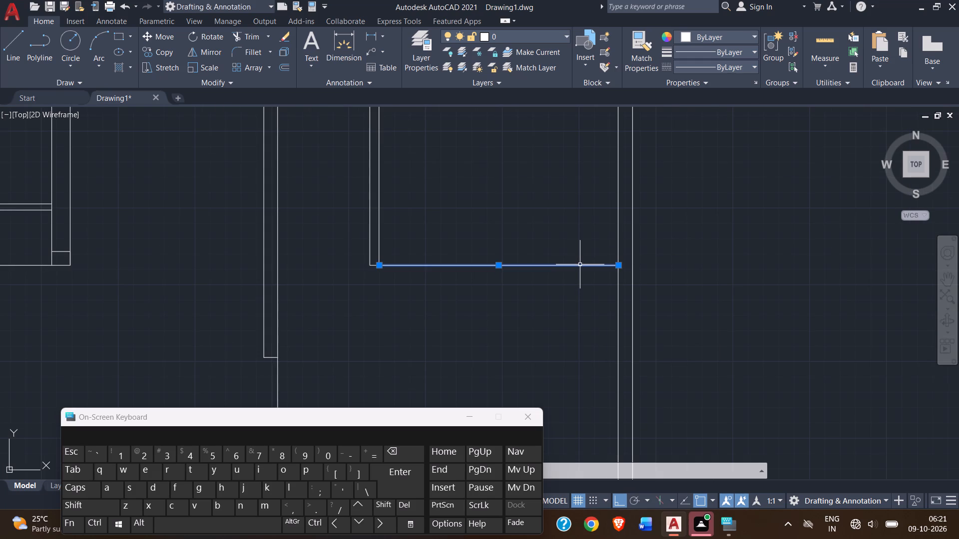
key(o)
text(ff)
key(Return)
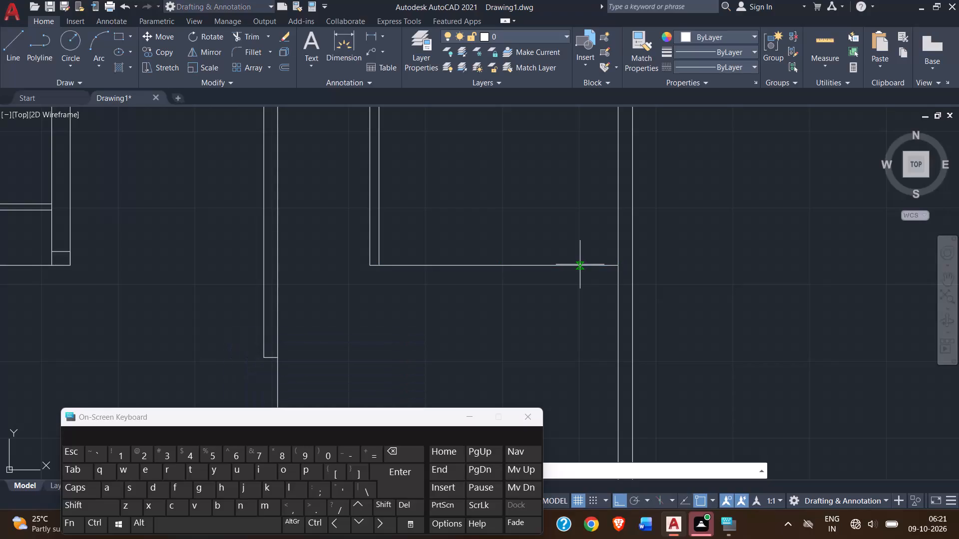
key(9)
key(shift+quotedbl)
key(Return)
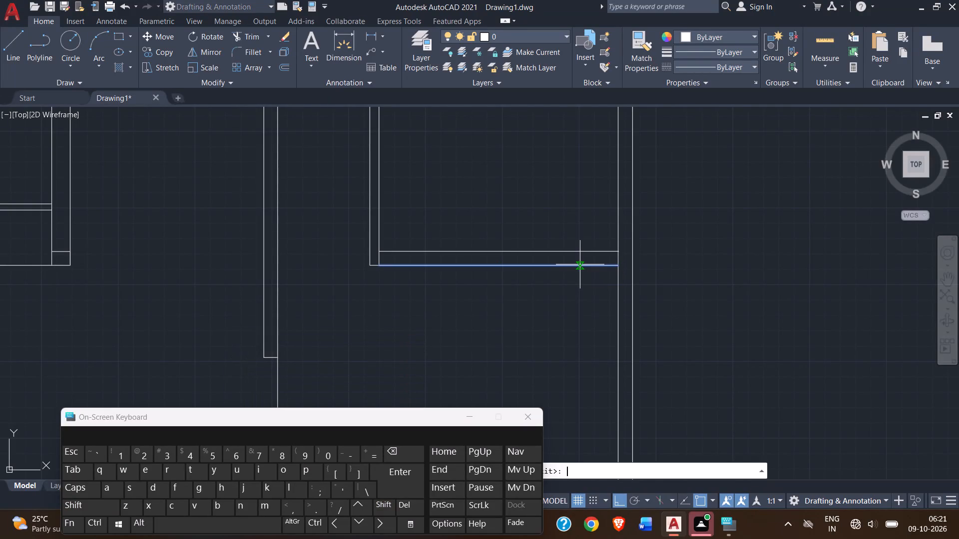
click(575, 311)
Close the wall corner with lines from the 6" partition's southwest corner south to the offset line's level and east to its west end.
scroll(348, 278, up, 2)
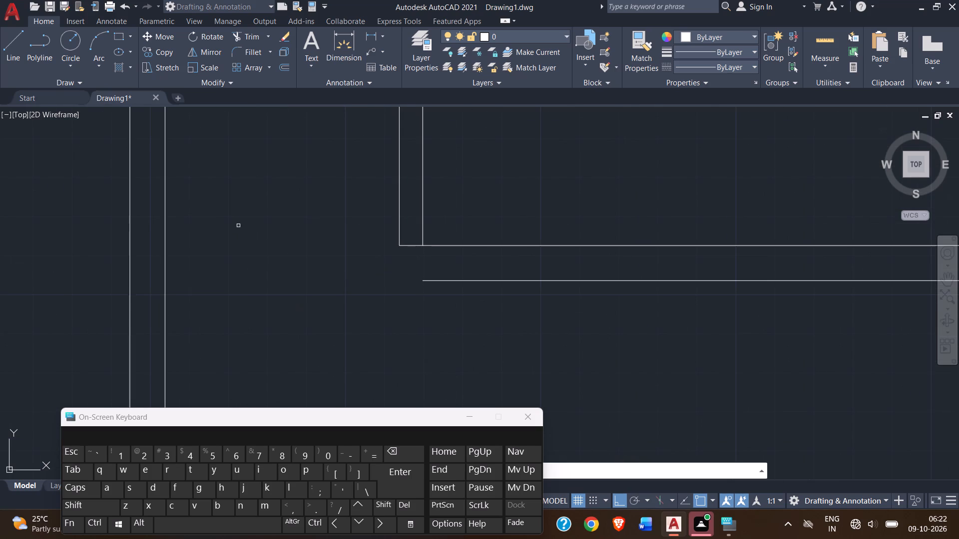
click(8, 59)
scroll(374, 234, up, 2)
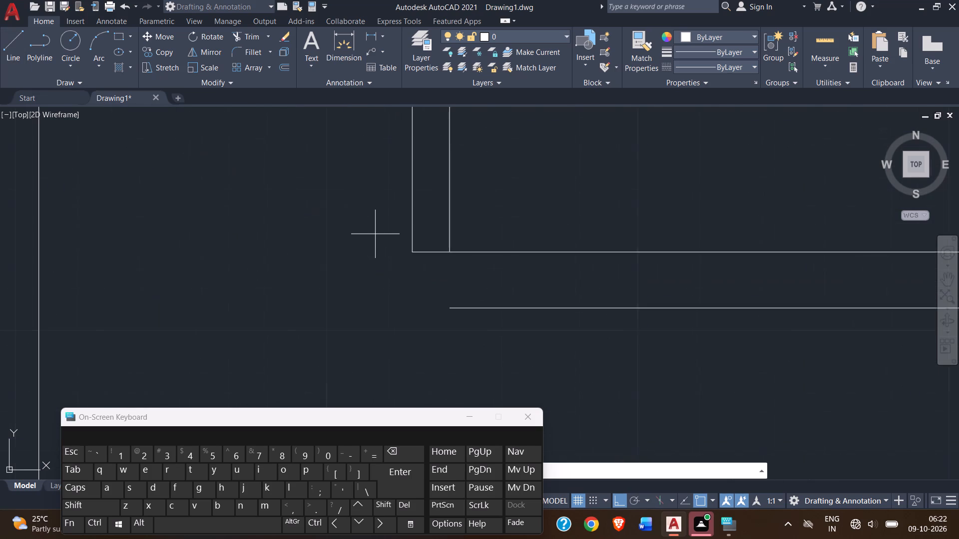
click(432, 263)
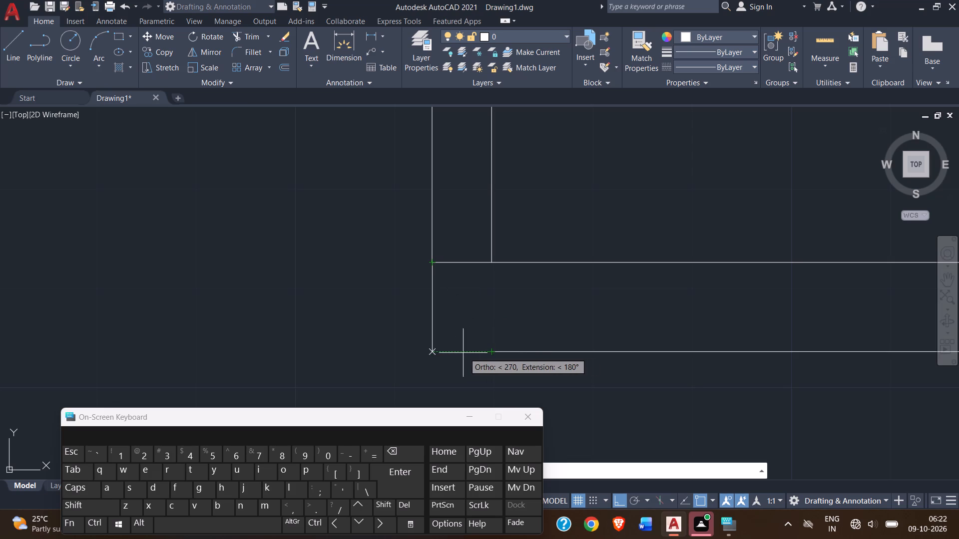
click(431, 353)
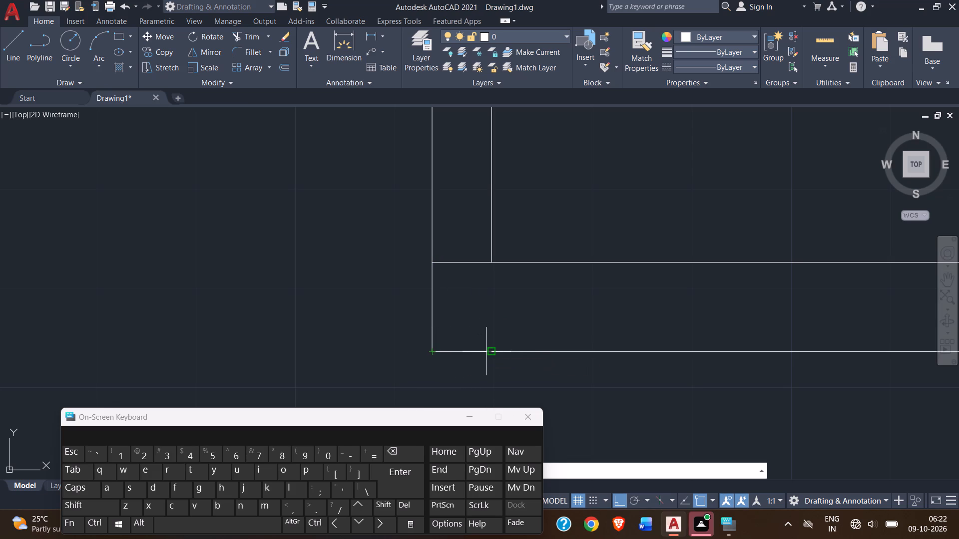
click(489, 351)
right_click(488, 335)
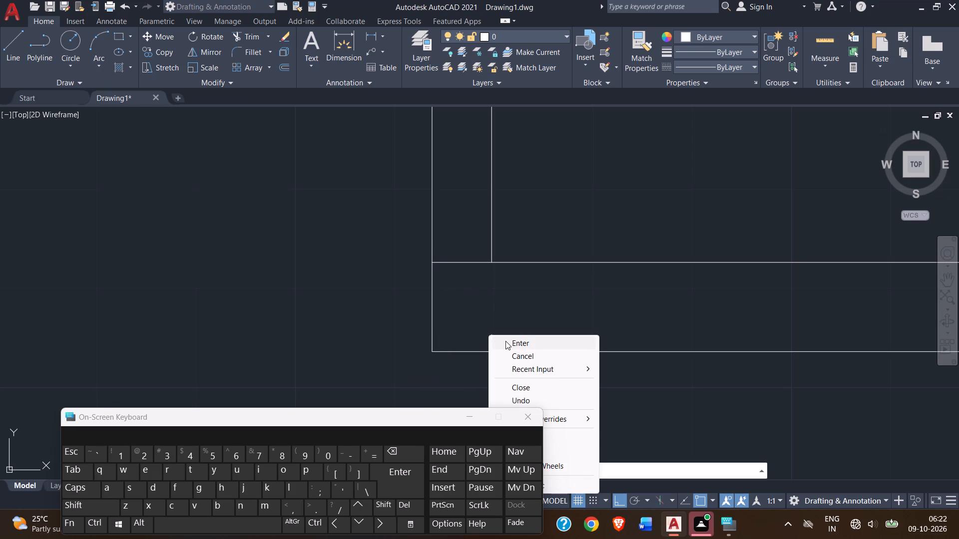
click(505, 341)
Delete the short line across the 6" partition's former south end.
click(468, 263)
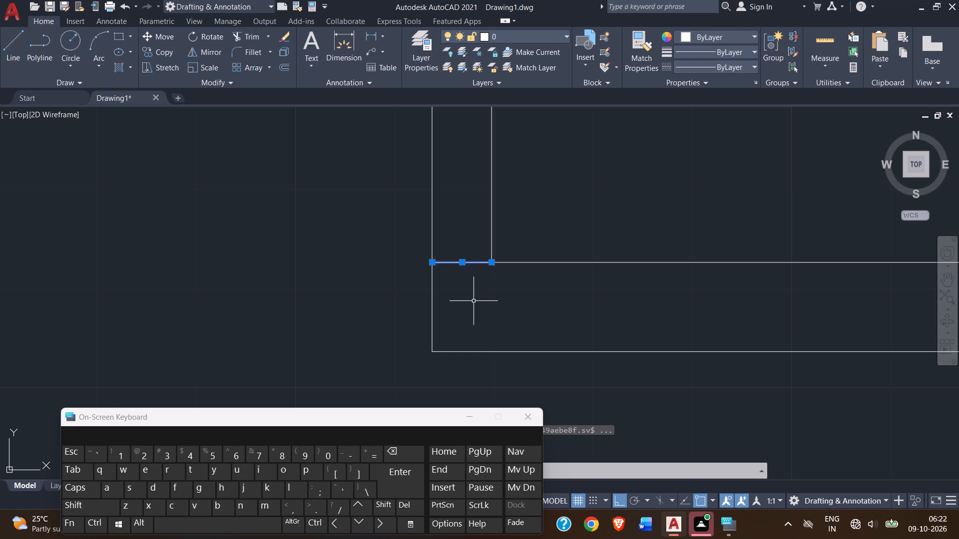
key(Delete)
Examine the new wall corner, the room it encloses and the remaining area south of it.
scroll(472, 293, down, 4)
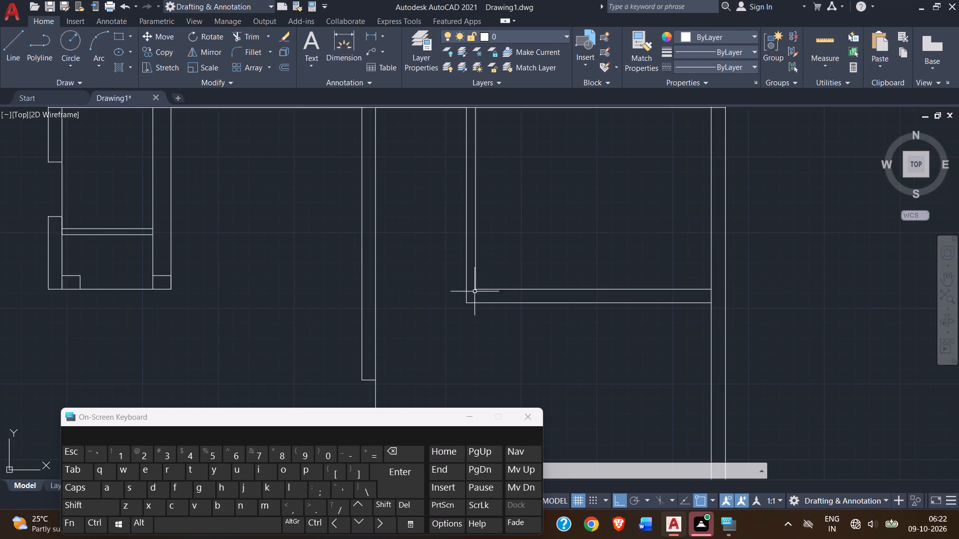
middle_drag(590, 332, 565, 328)
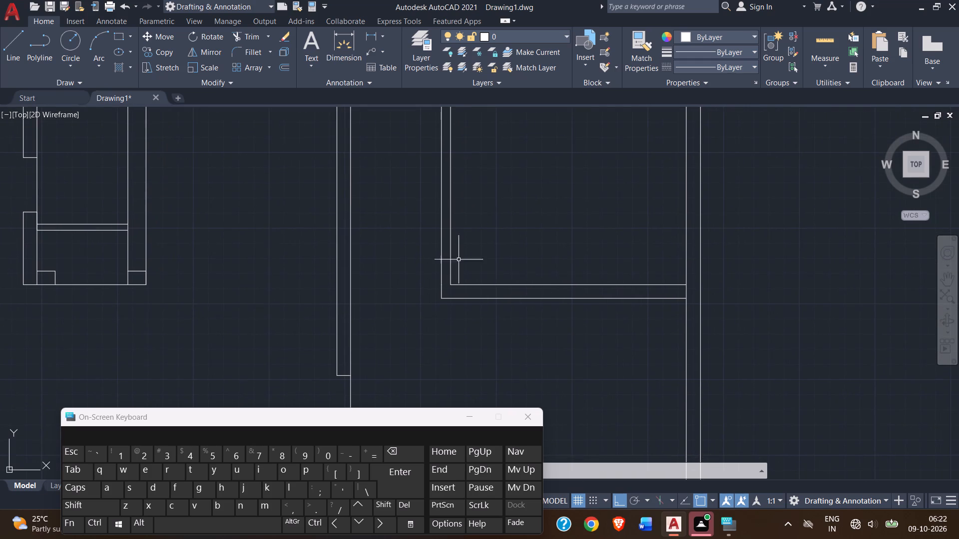
scroll(430, 248, up, 3)
scroll(477, 248, down, 3)
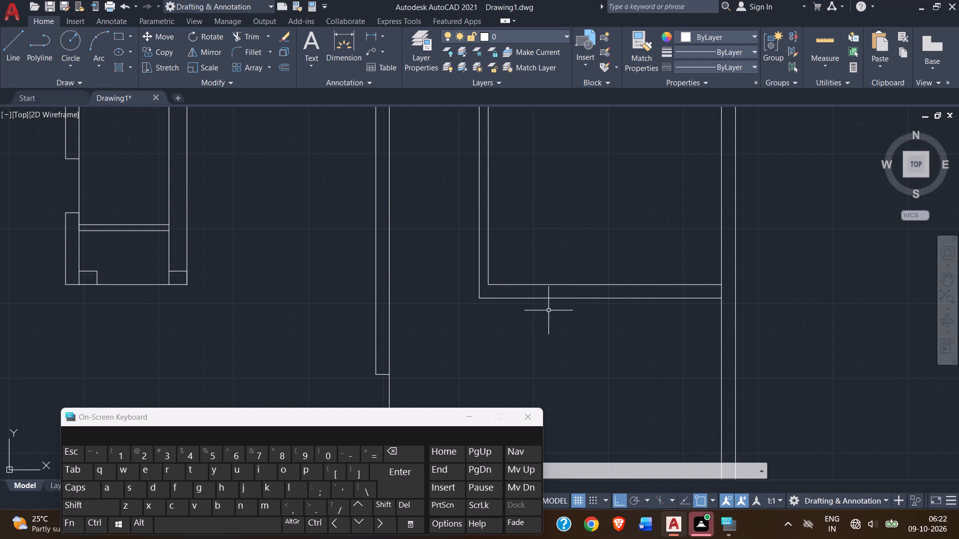
middle_drag(569, 334, 496, 278)
scroll(494, 277, down, 3)
scroll(494, 277, up, 2)
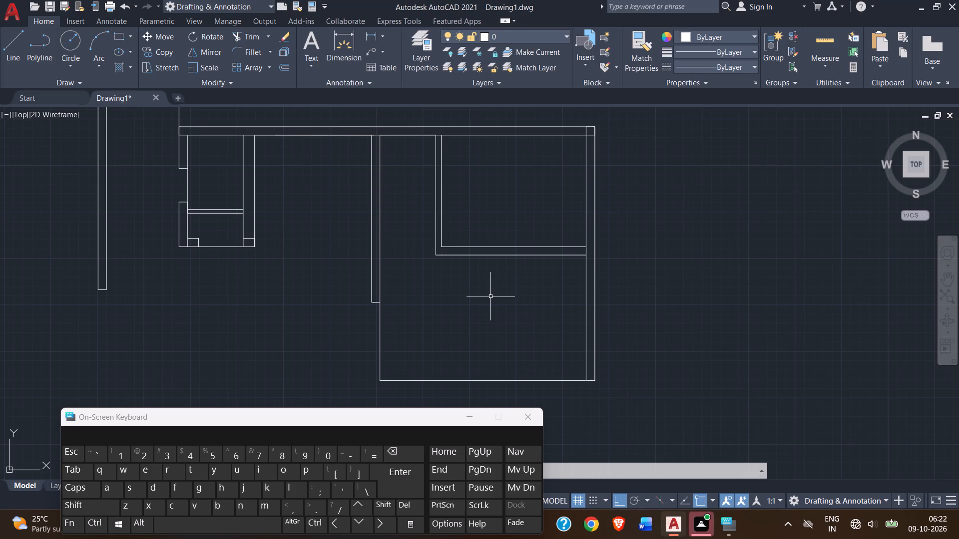
middle_drag(490, 296, 470, 276)
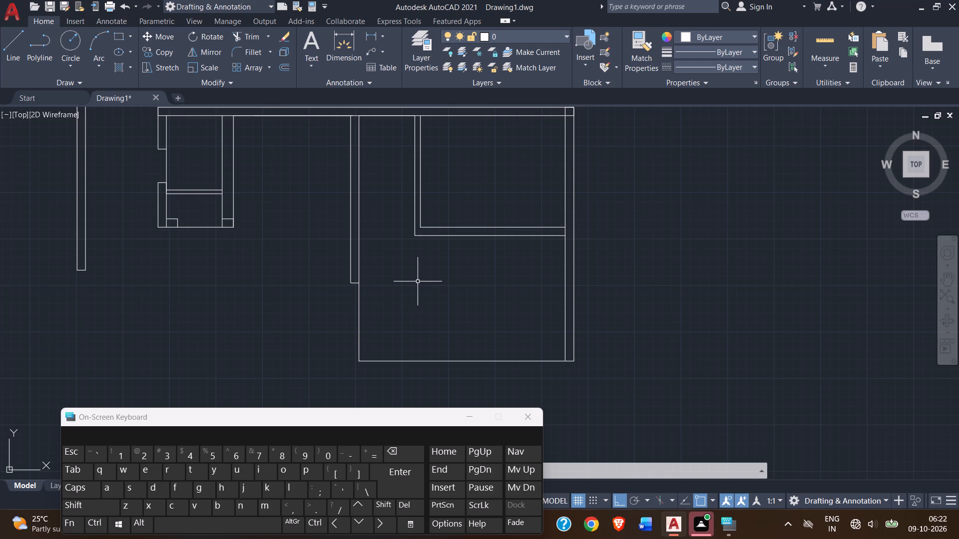
scroll(418, 281, down, 1)
middle_drag(418, 281, 364, 299)
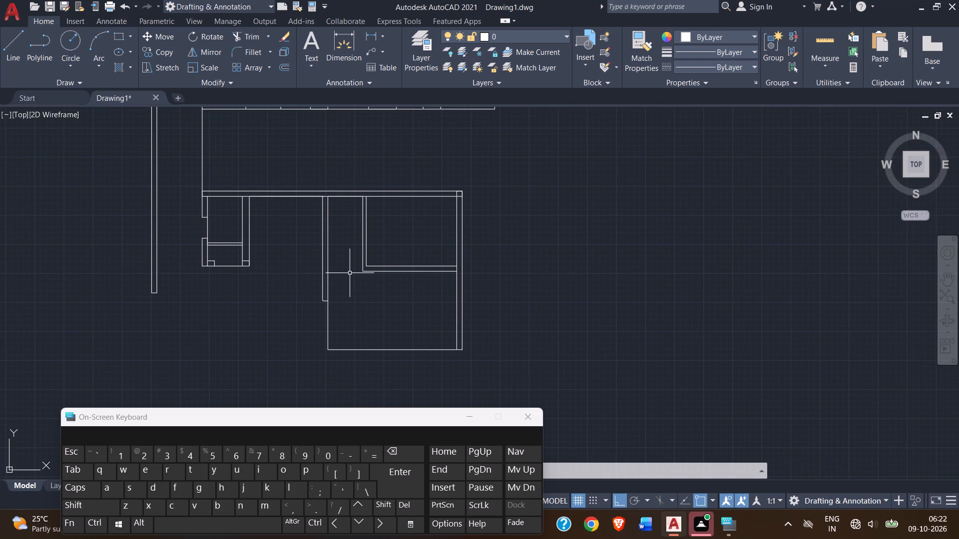
Measure the inner length of the northeast room along its east wall with the Dimension tool.
scroll(350, 273, up, 2)
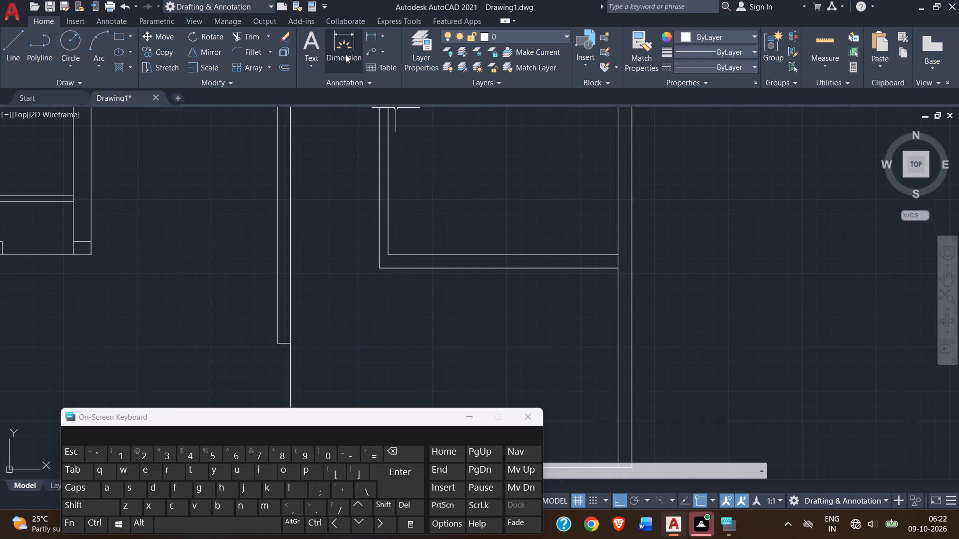
click(346, 54)
middle_drag(453, 130, 460, 253)
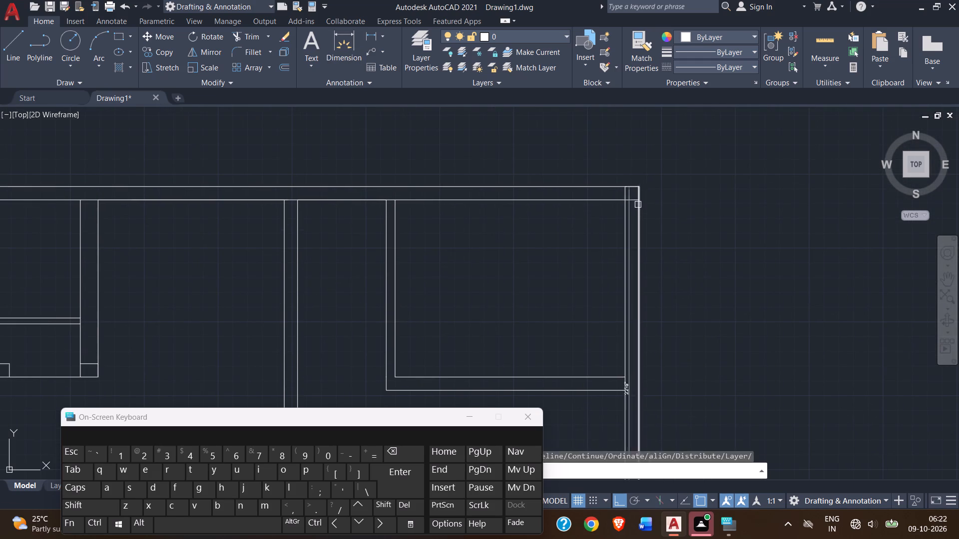
click(625, 199)
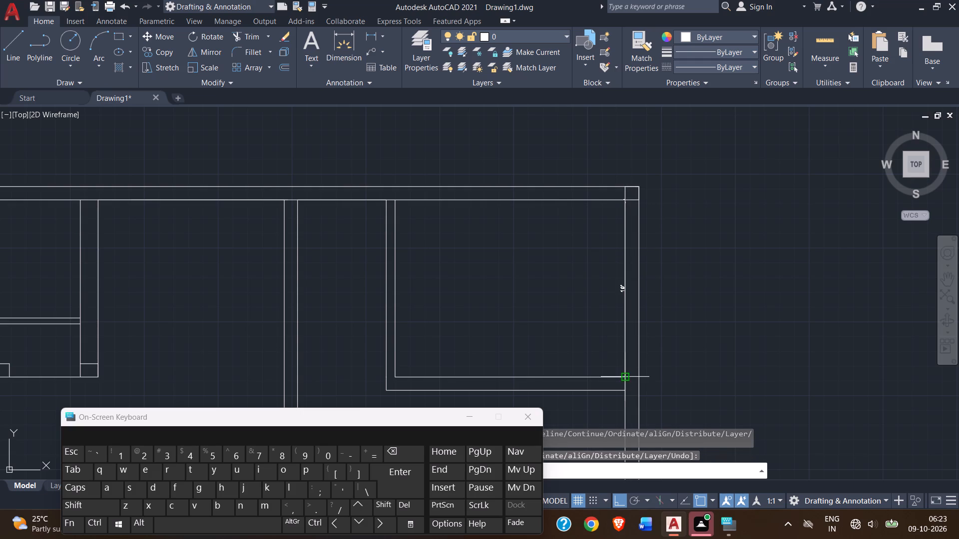
double_click(624, 377)
right_click(606, 368)
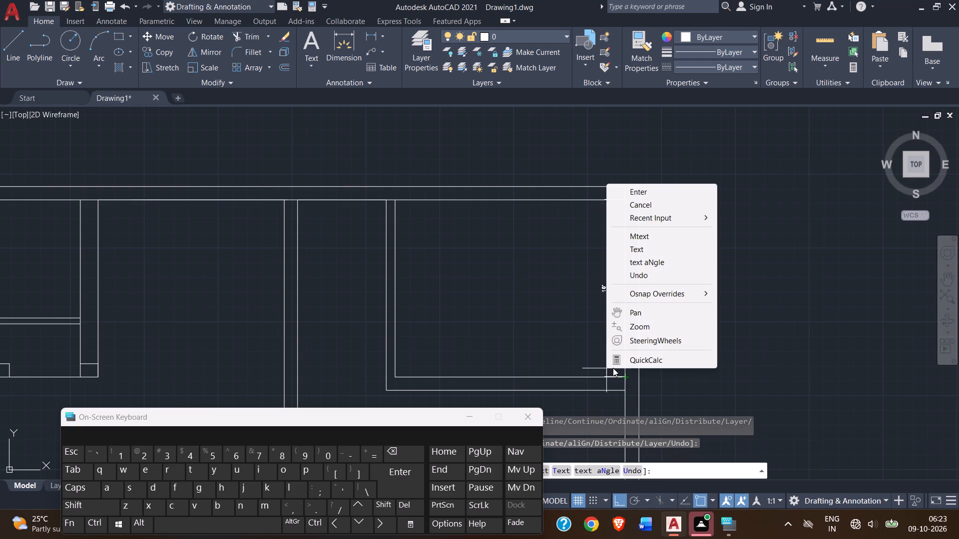
click(629, 193)
scroll(573, 290, down, 1)
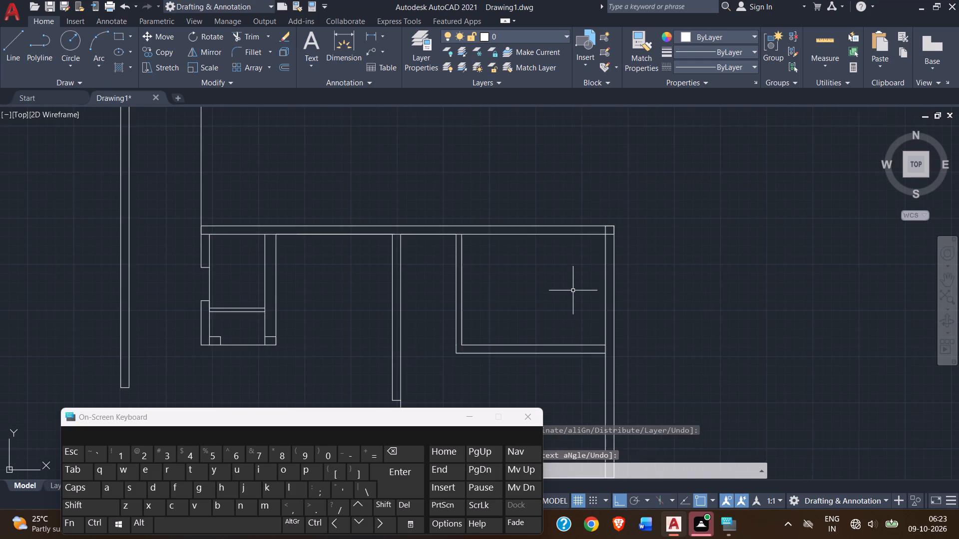
middle_drag(573, 290, 557, 182)
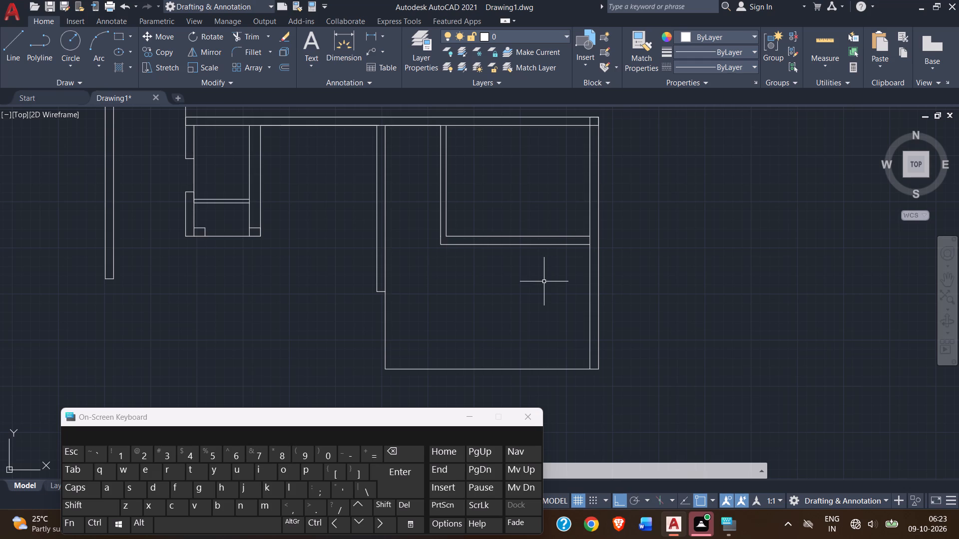
Draw lines from the northeast room's south wall 10' south along the east wall's inner face and 6' west.
middle_drag(540, 281, 529, 245)
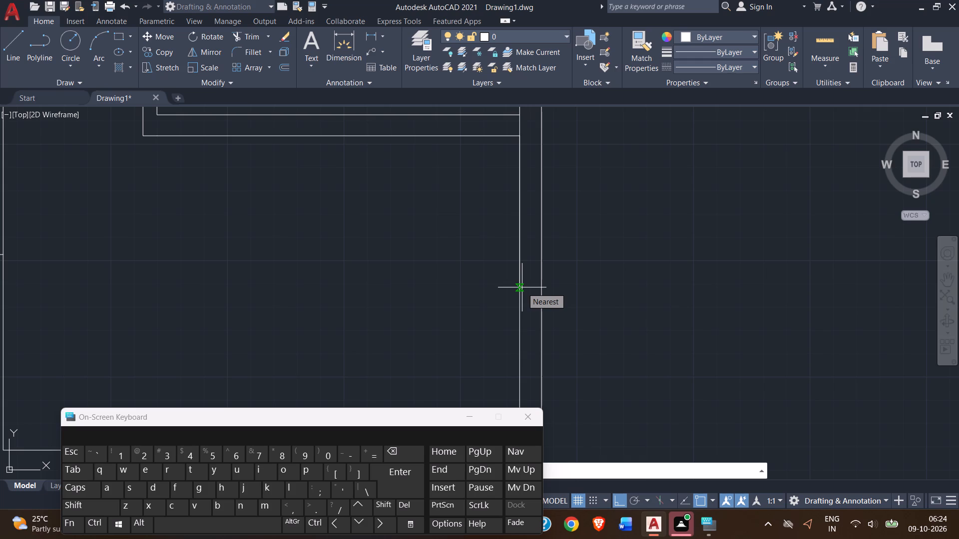
text(10')
key(Return)
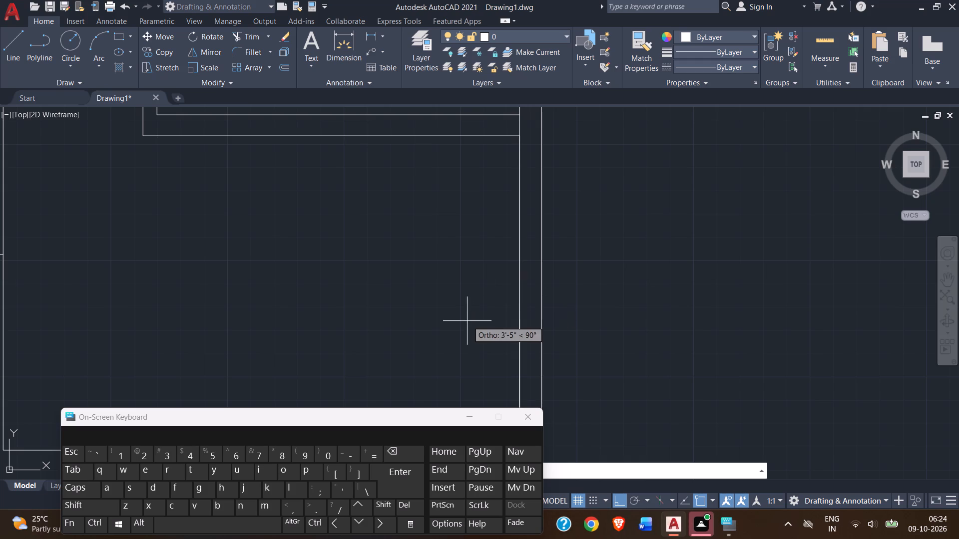
scroll(472, 321, down, 2)
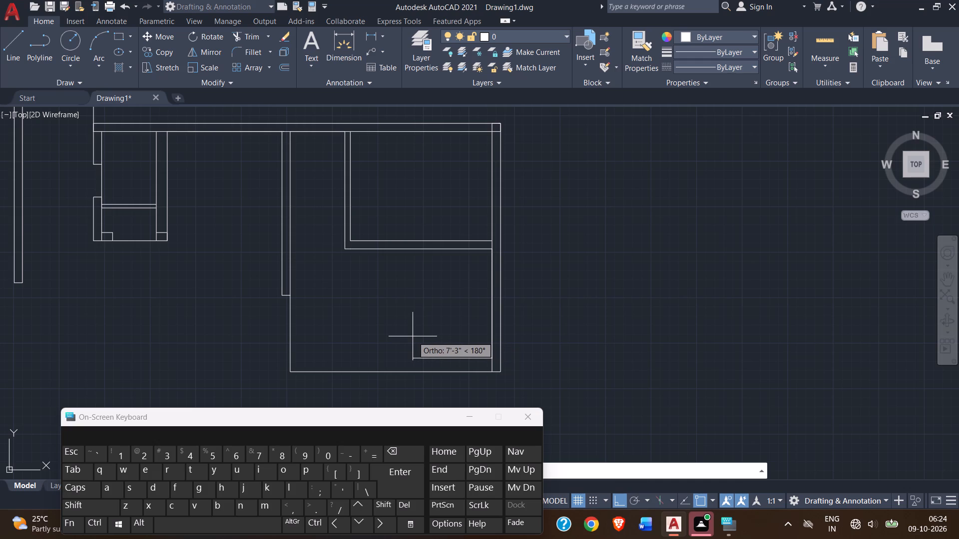
scroll(413, 336, up, 2)
scroll(366, 334, down, 2)
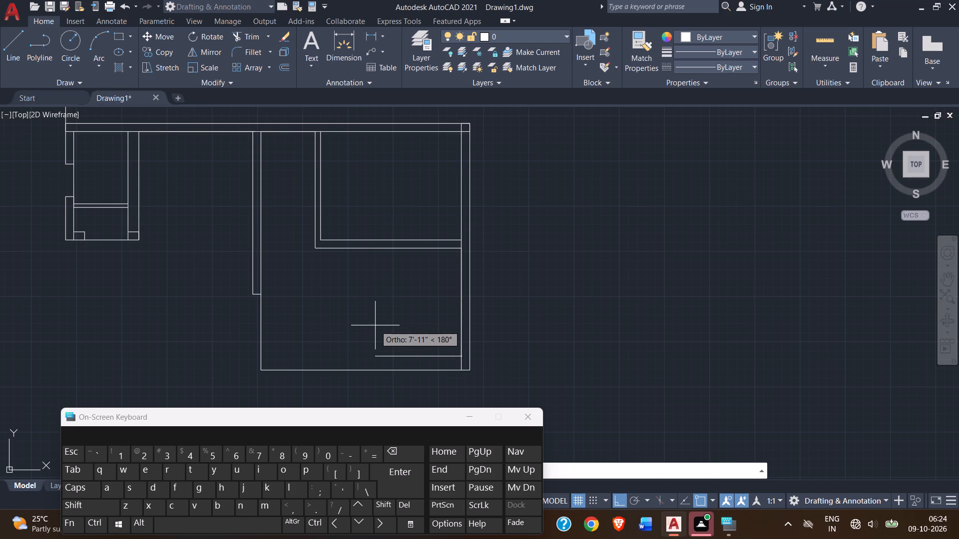
scroll(375, 325, up, 1)
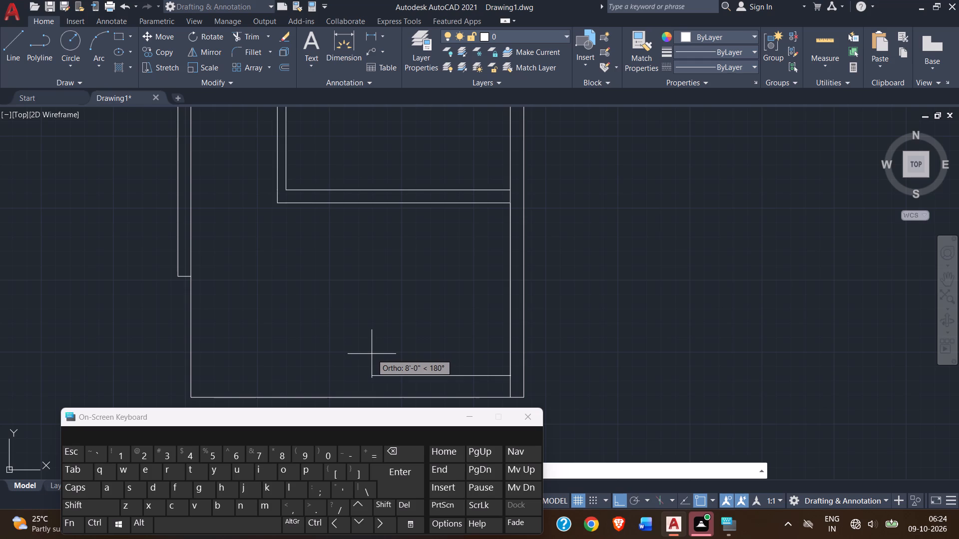
text(6';)
key(Return)
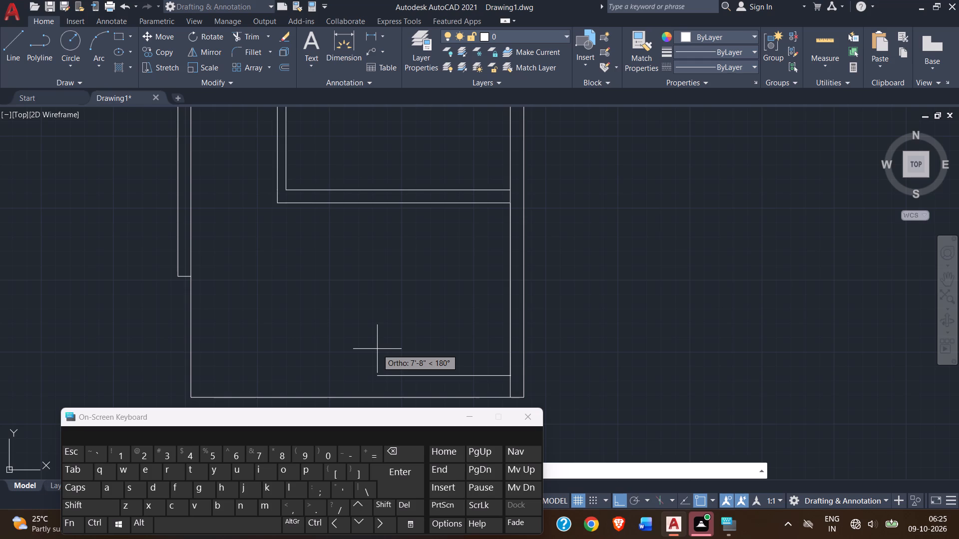
text(6')
key(Return)
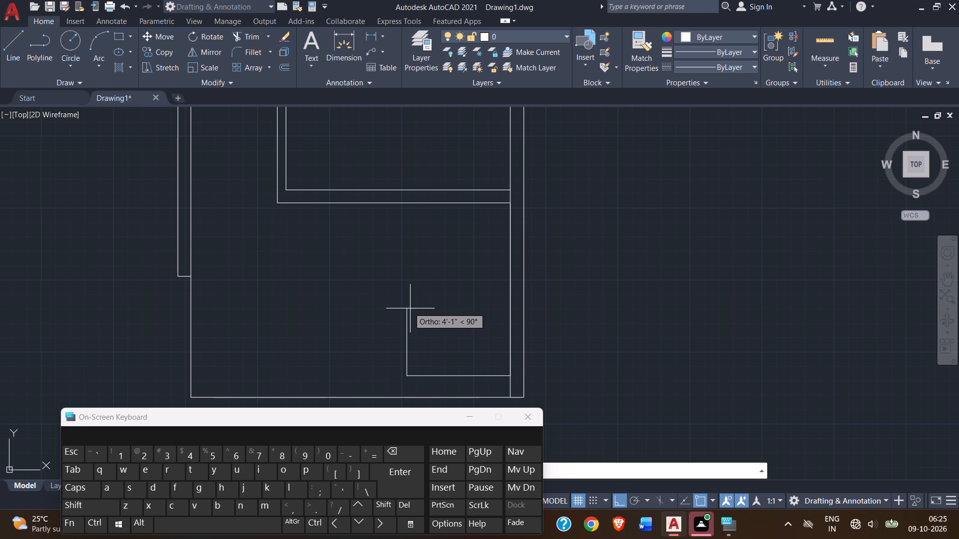
Continue the outline 9" north, 1' east and north up to the northeast room's south wall.
scroll(418, 356, up, 3)
scroll(403, 366, down, 2)
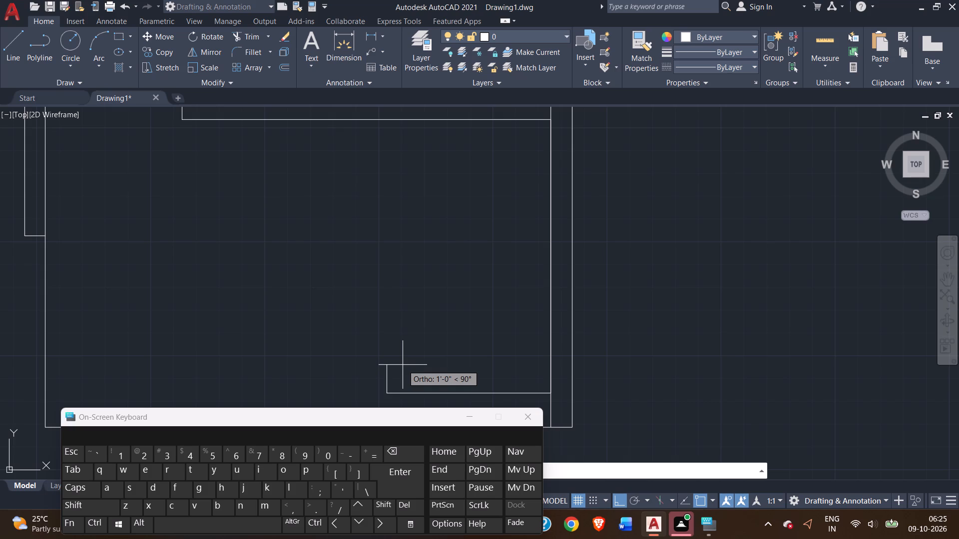
key(9)
key(shift+quotedbl)
key(Return)
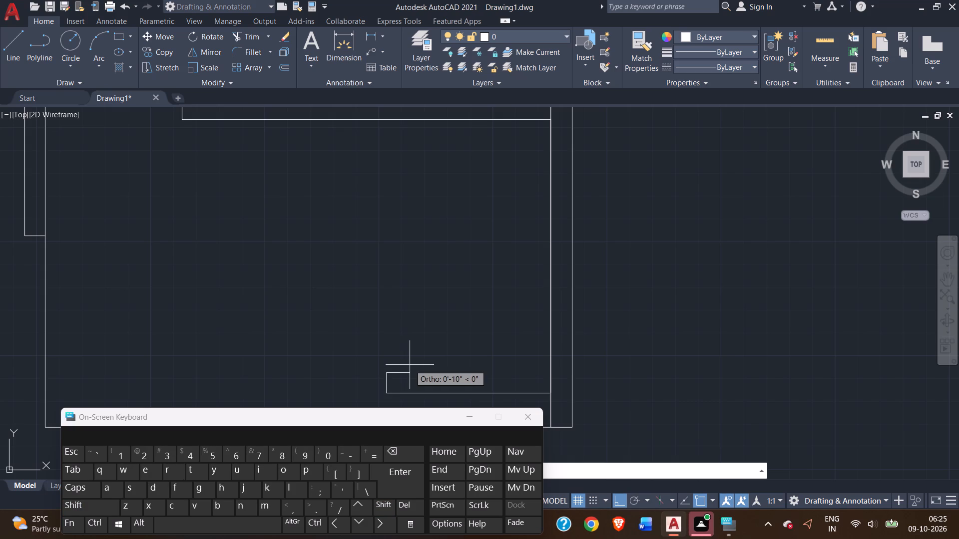
text(1')
key(Return)
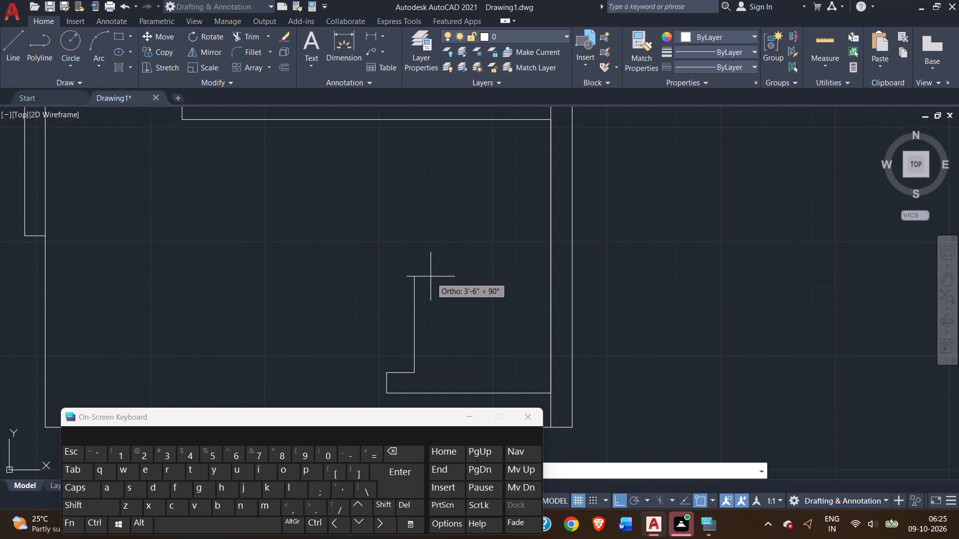
scroll(414, 151, down, 1)
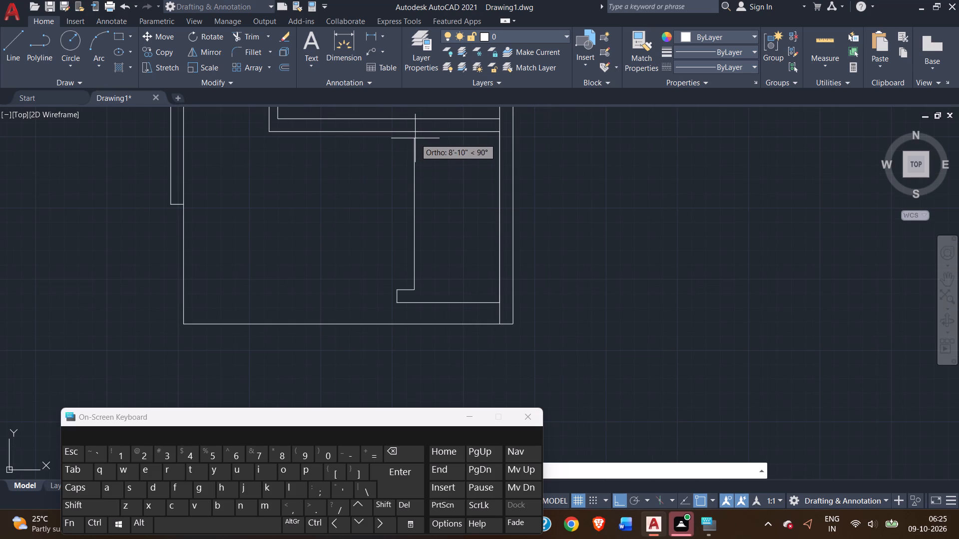
click(415, 132)
right_click(415, 132)
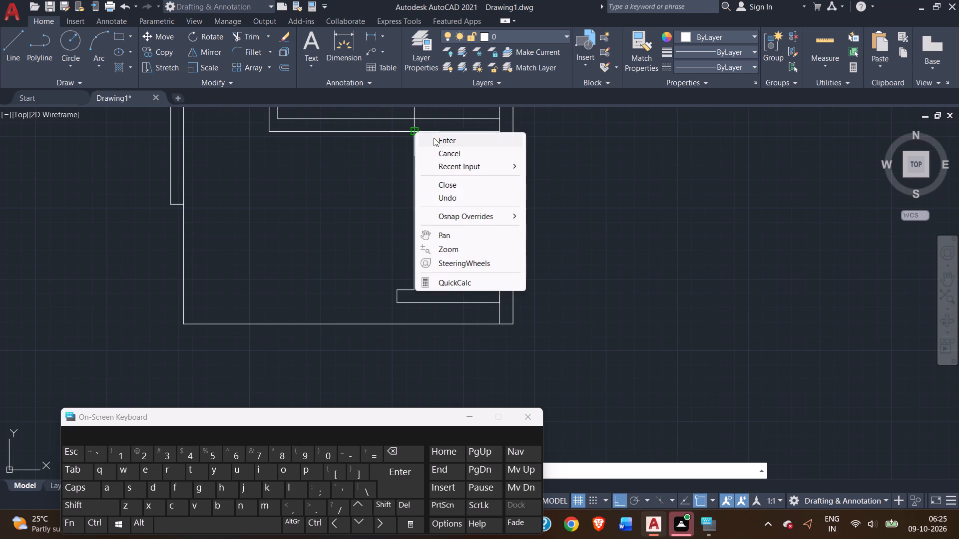
click(438, 138)
scroll(347, 218, down, 2)
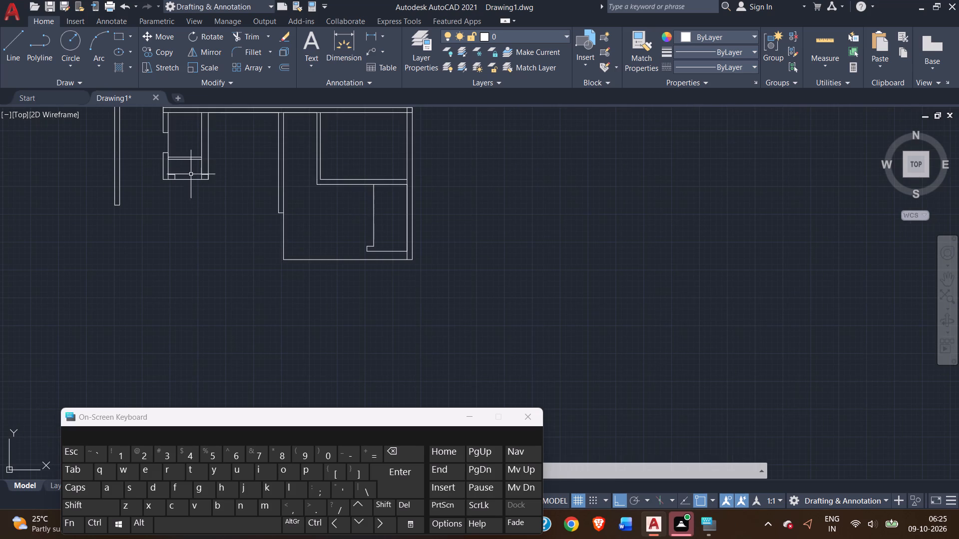
Draw a 9'10" line south from the junction of the 6' line and the east wall's inner face.
click(11, 55)
middle_drag(230, 257, 202, 227)
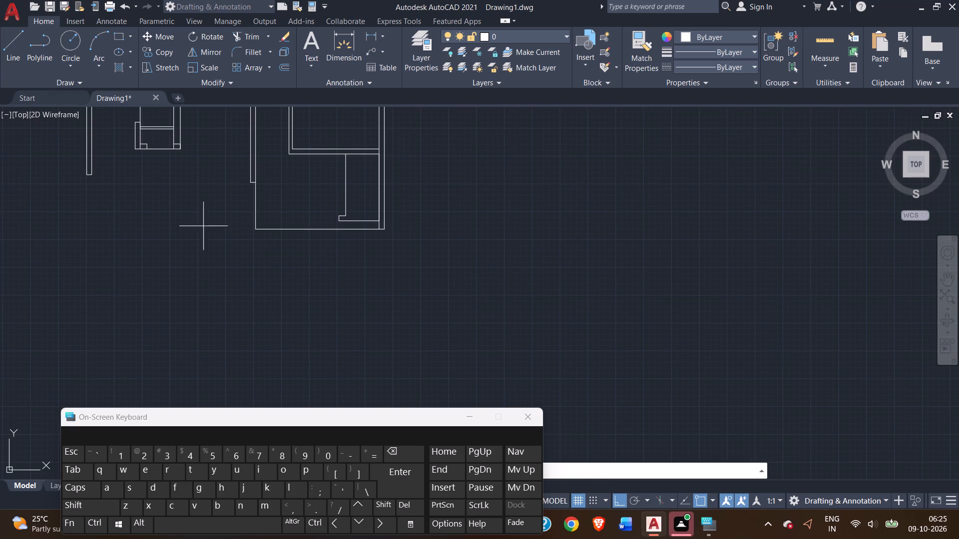
scroll(374, 230, up, 3)
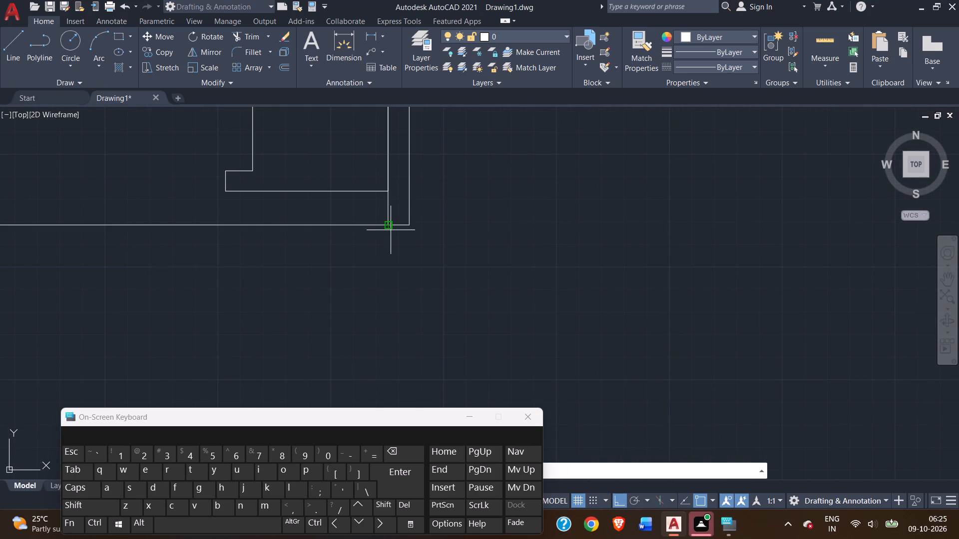
scroll(391, 234, up, 1)
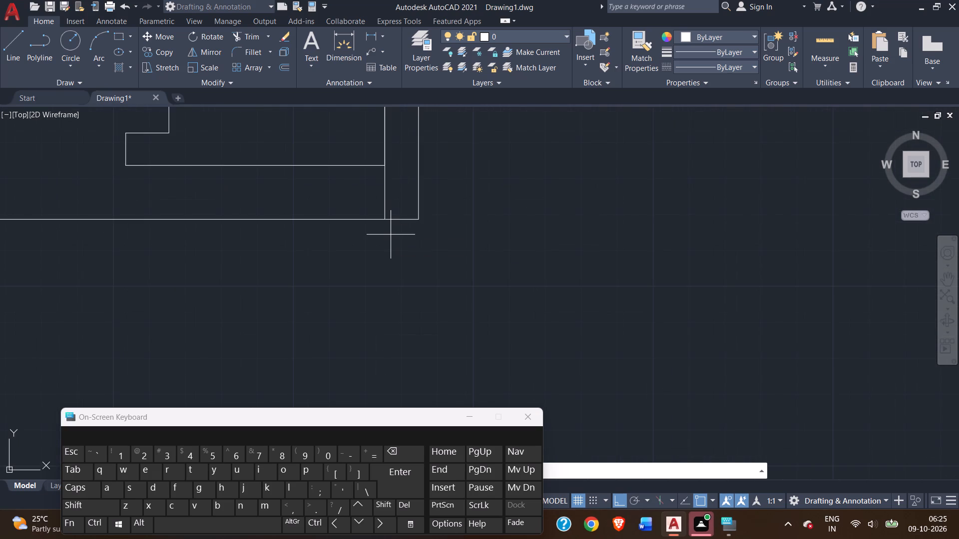
scroll(391, 235, down, 1)
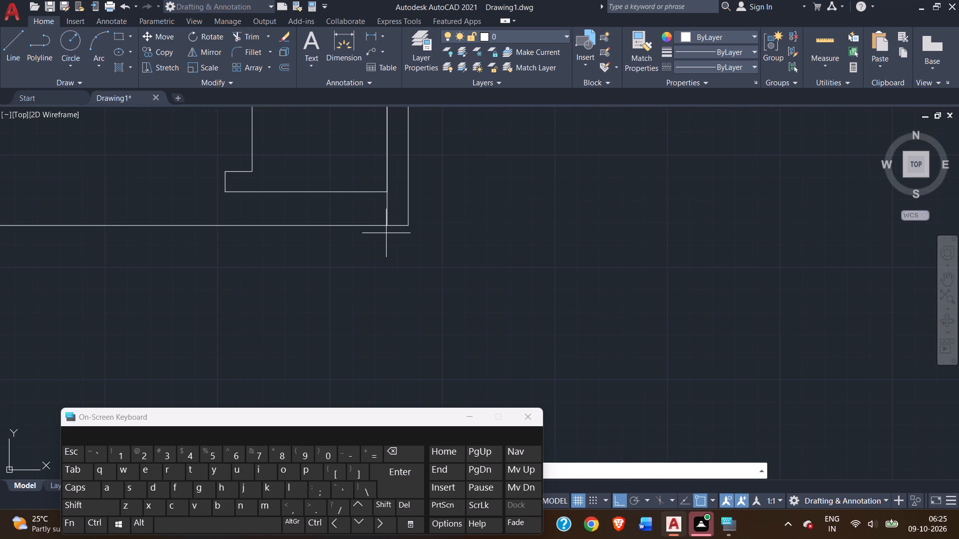
scroll(386, 233, up, 1)
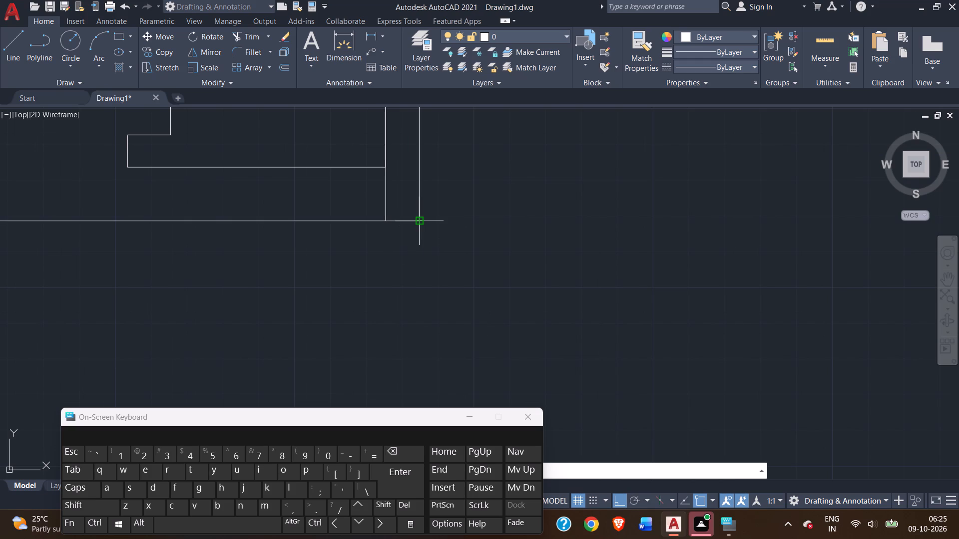
click(384, 171)
scroll(388, 260, down, 1)
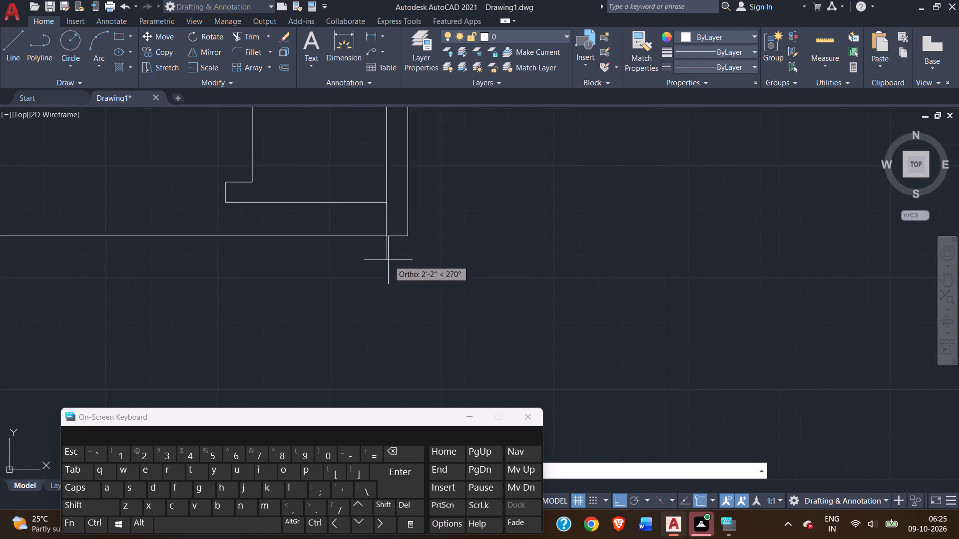
scroll(388, 260, down, 1)
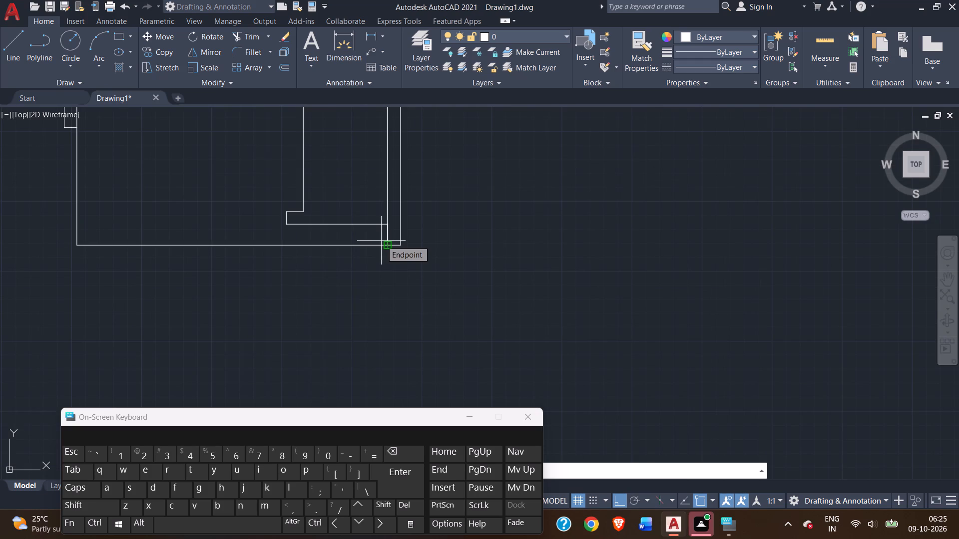
text(9'10)
key(shift+quotedbl)
key(Return)
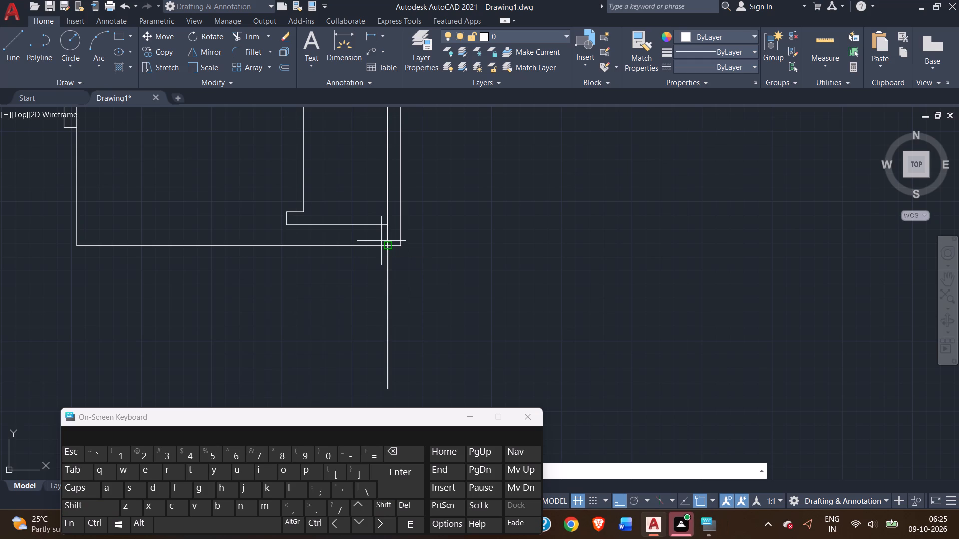
Continue the line east from the 9'10" line's south end to the east wall's outer face, and north to the old outer southeast corner.
scroll(445, 320, down, 1)
middle_drag(445, 320, 444, 319)
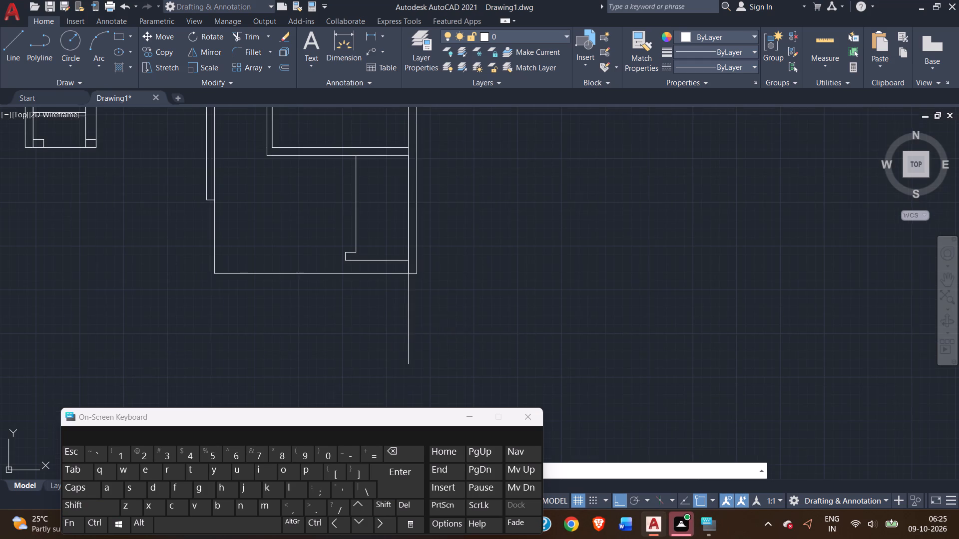
middle_drag(444, 319, 439, 270)
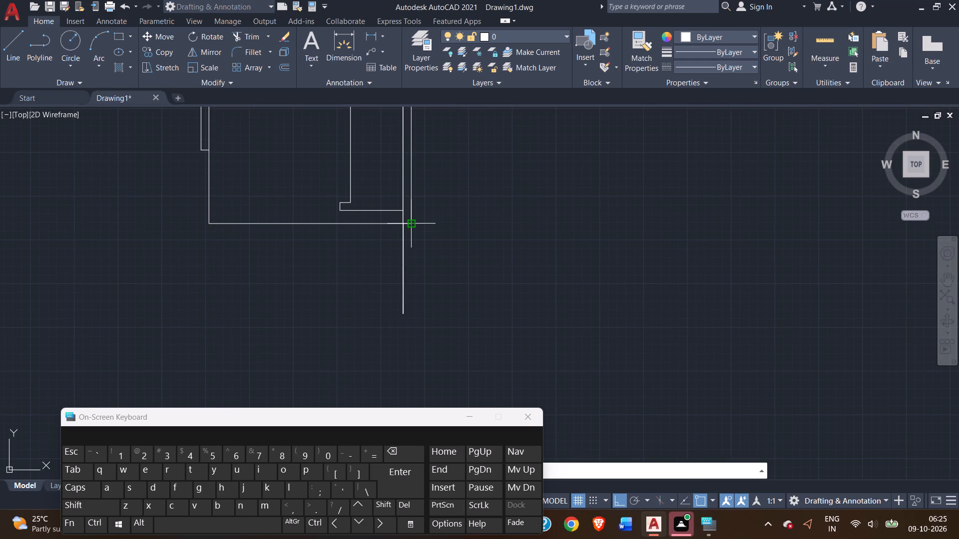
scroll(411, 314, up, 1)
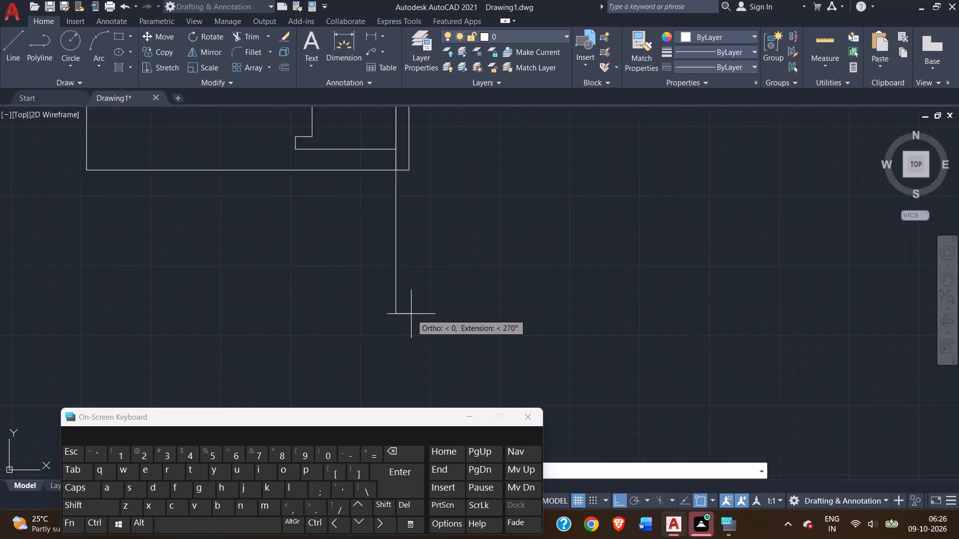
scroll(411, 314, up, 1)
scroll(412, 280, down, 2)
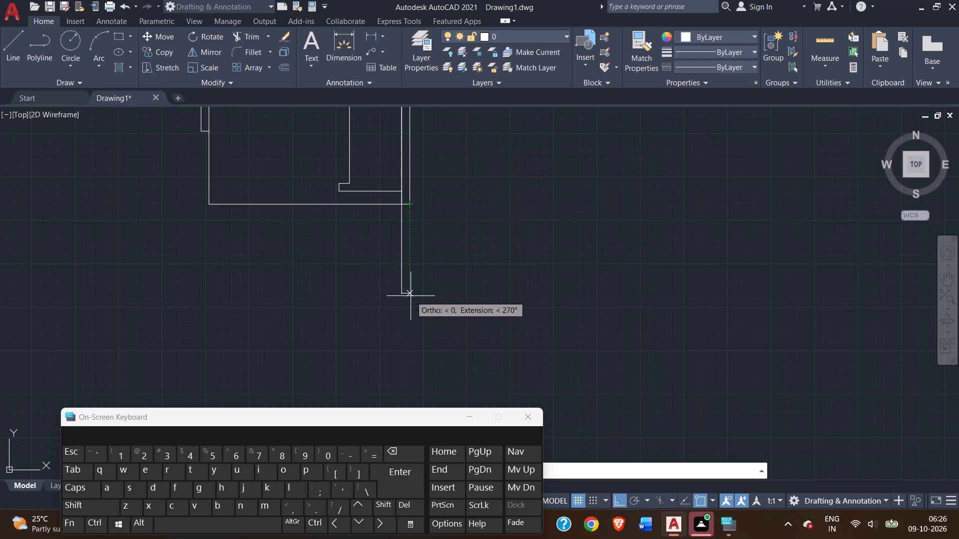
scroll(410, 295, up, 2)
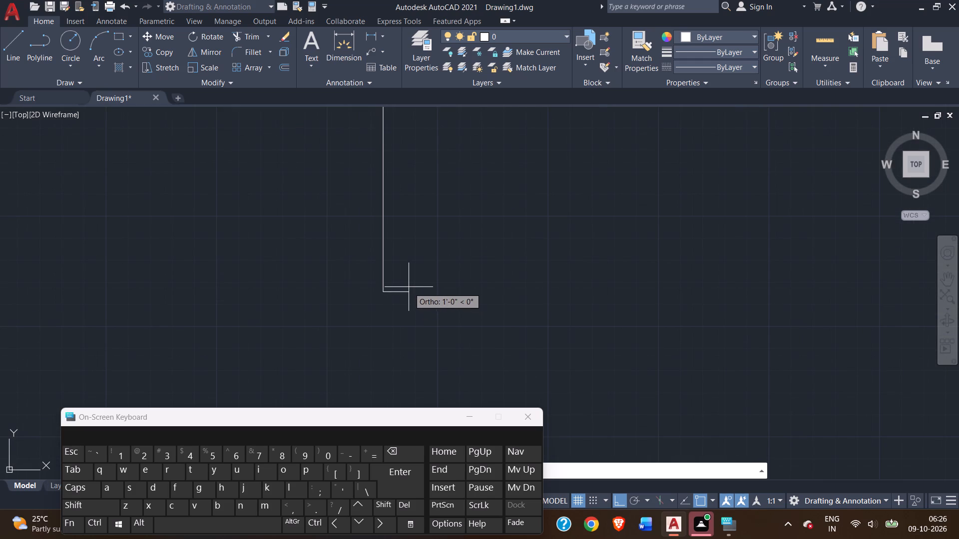
scroll(409, 286, down, 3)
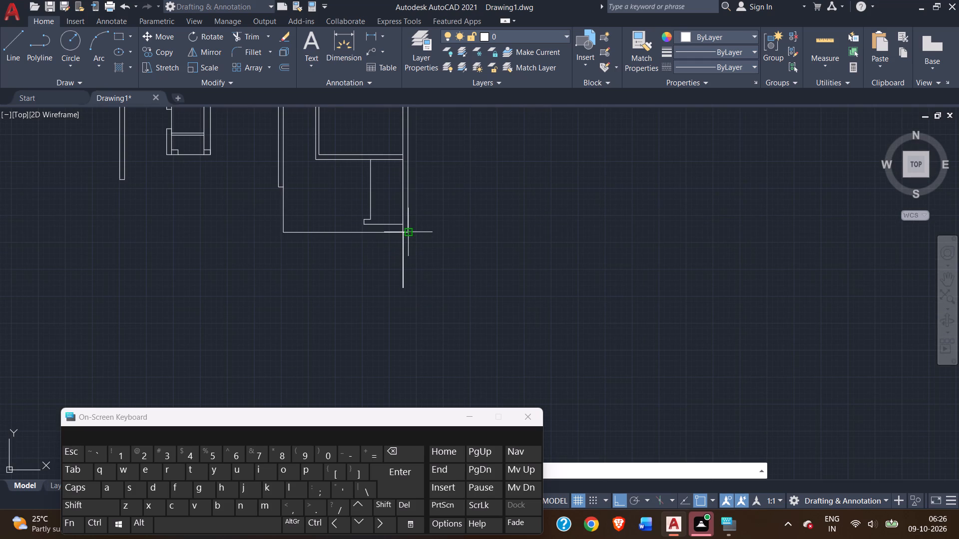
click(409, 287)
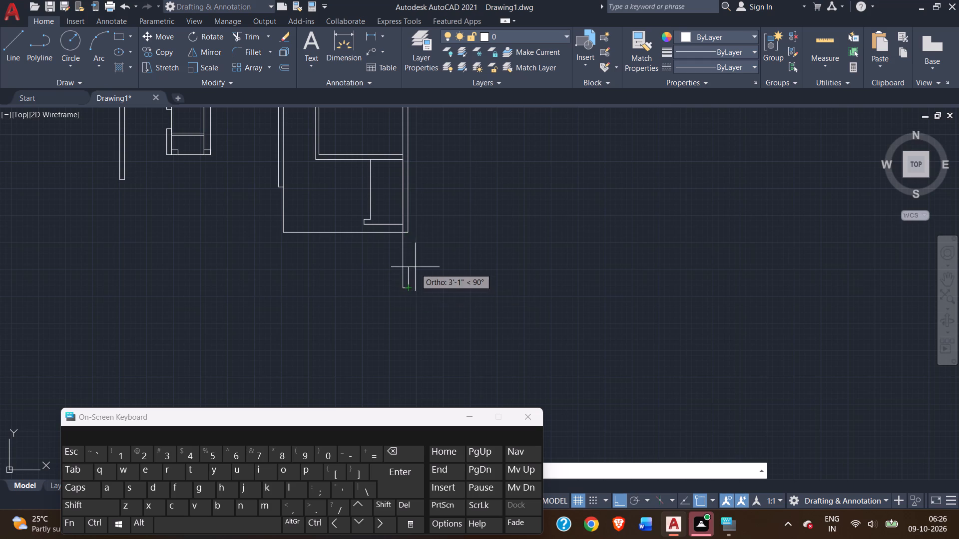
click(409, 234)
scroll(429, 233, up, 1)
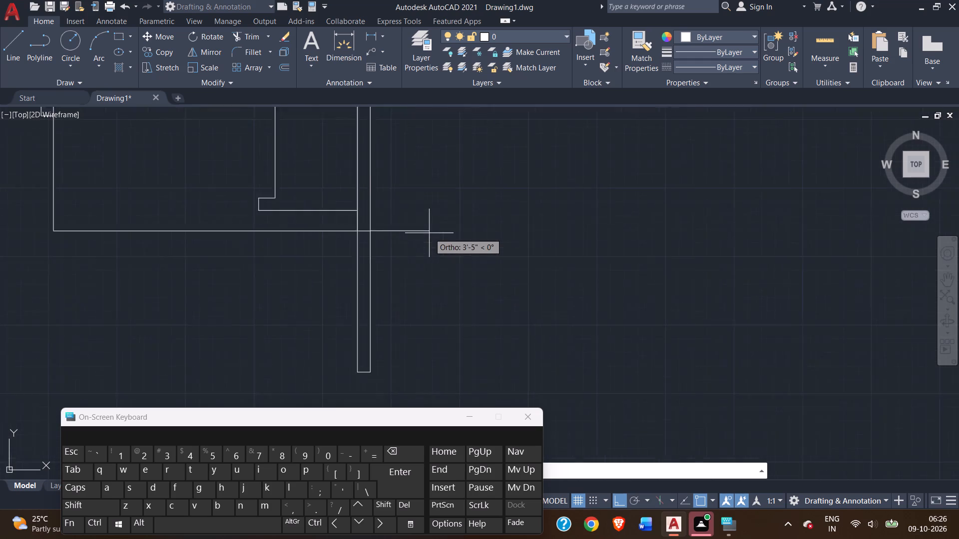
scroll(429, 233, up, 2)
right_click(399, 239)
click(422, 244)
scroll(390, 289, down, 2)
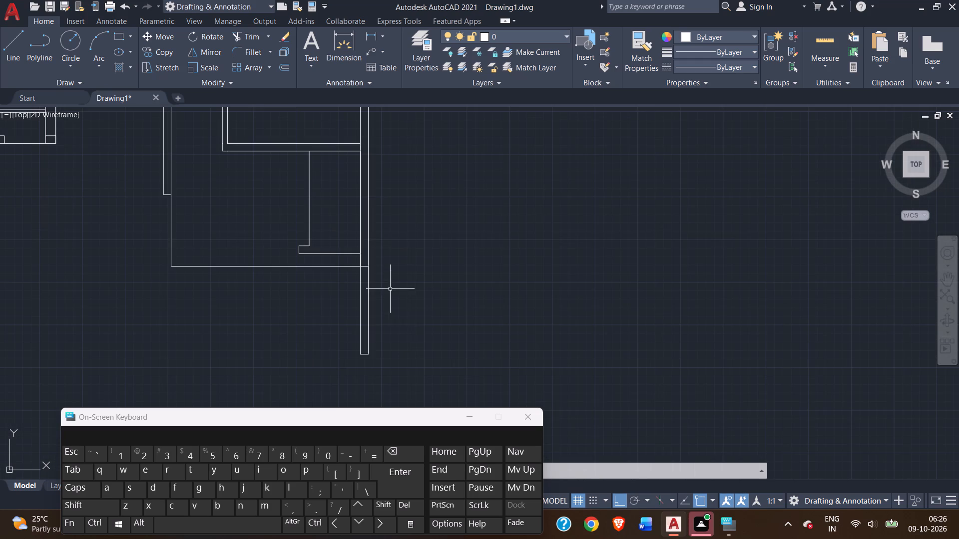
Draw a line west from the extended wall's outer southeast corner, ending in line with the east face of the small west room.
middle_drag(398, 321, 406, 262)
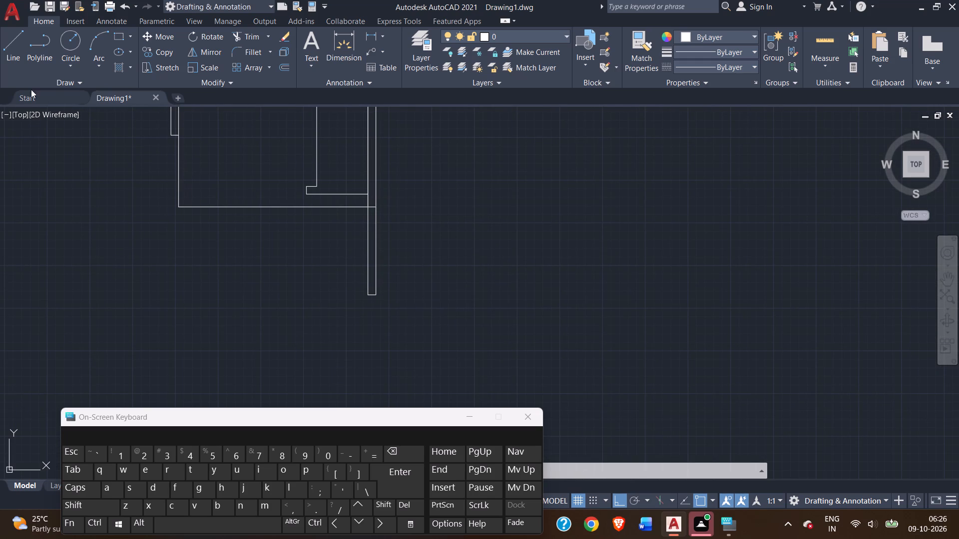
click(7, 64)
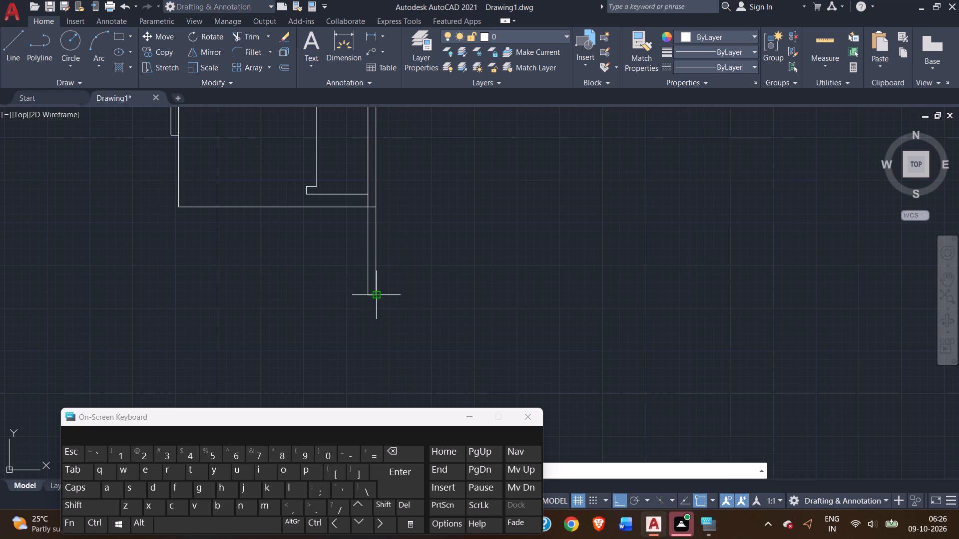
click(375, 297)
scroll(186, 297, down, 4)
scroll(158, 295, up, 3)
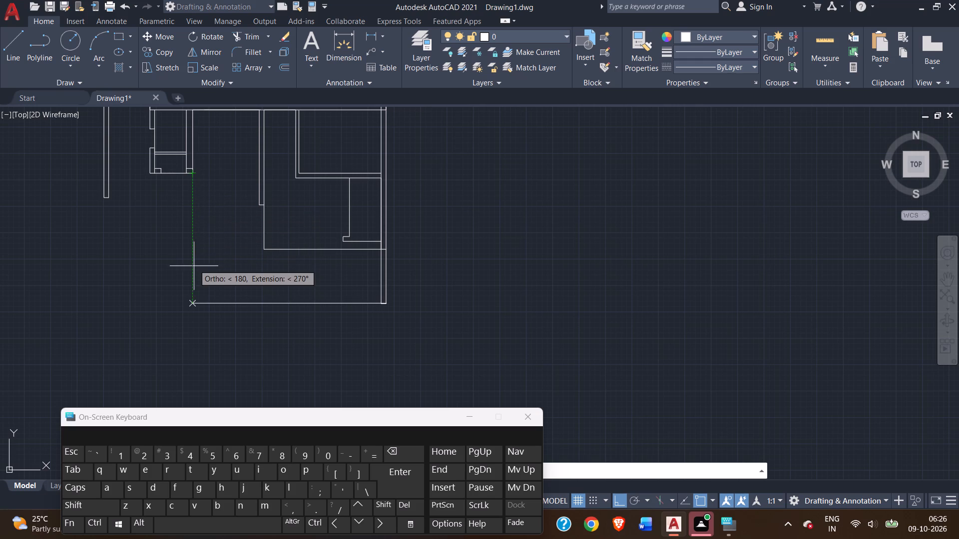
click(191, 303)
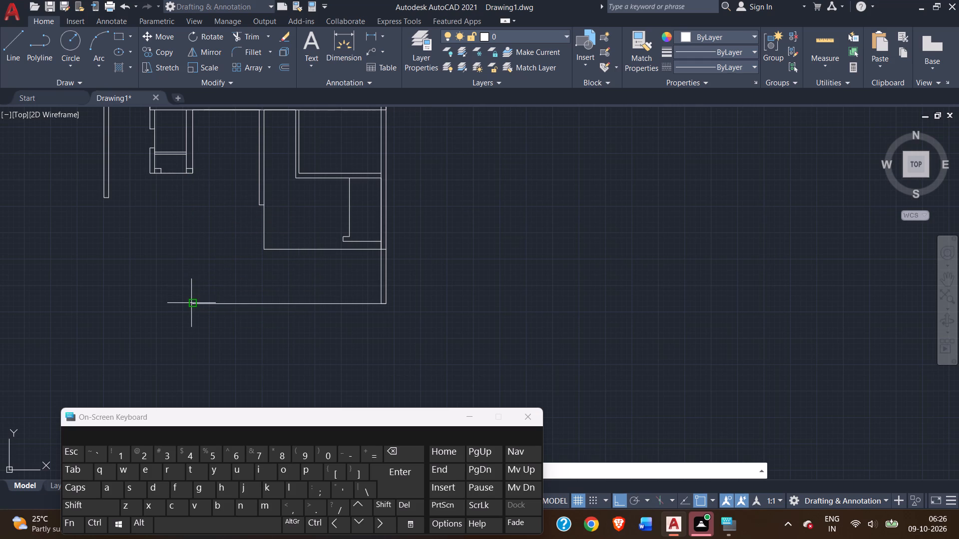
right_click(192, 301)
click(243, 306)
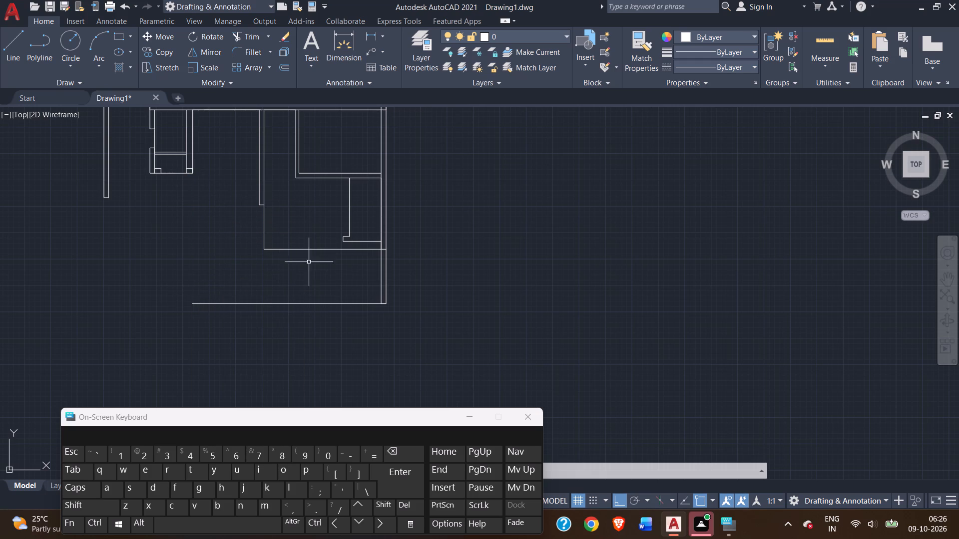
Trim away the old outline's vertical line below the middle wall and its horizontal line up to the east wall.
scroll(328, 252, up, 2)
scroll(380, 250, down, 1)
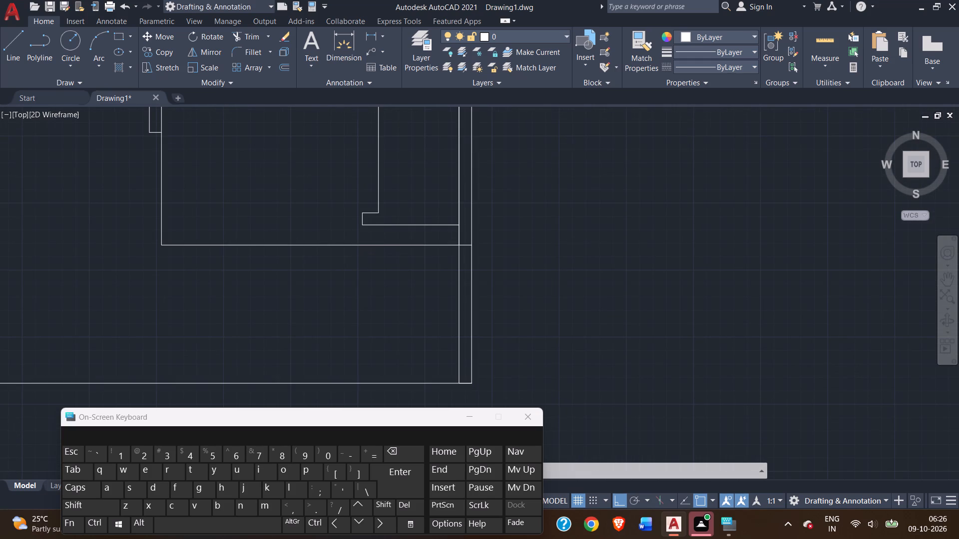
scroll(369, 253, down, 1)
click(243, 34)
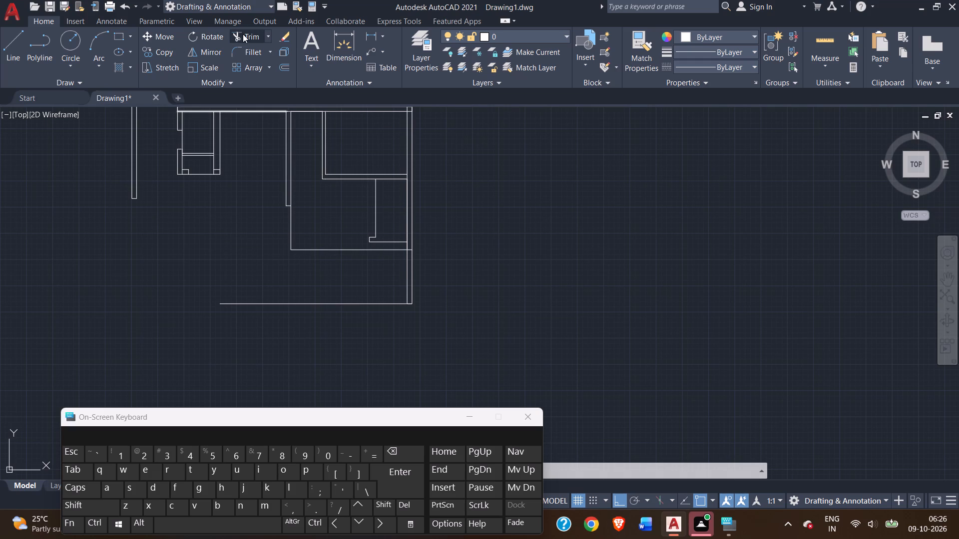
click(292, 219)
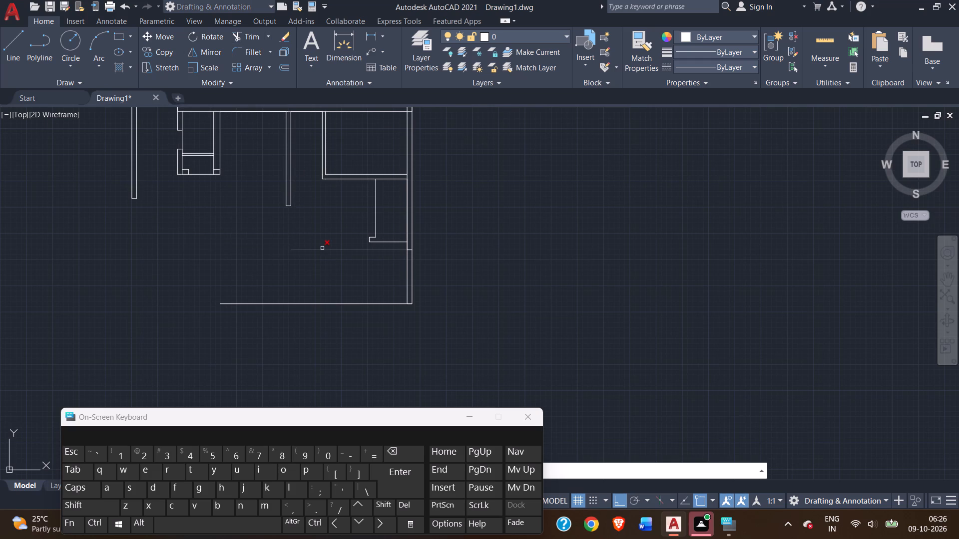
click(322, 248)
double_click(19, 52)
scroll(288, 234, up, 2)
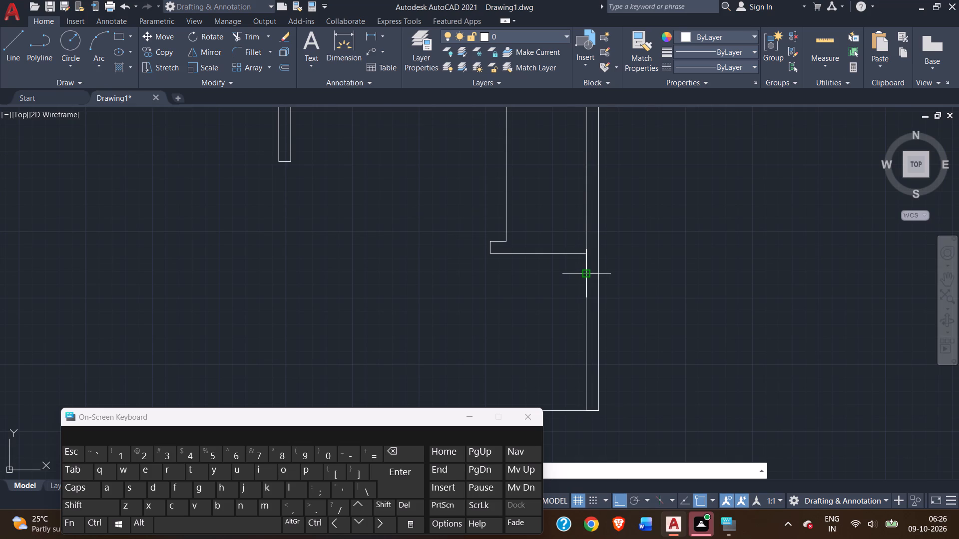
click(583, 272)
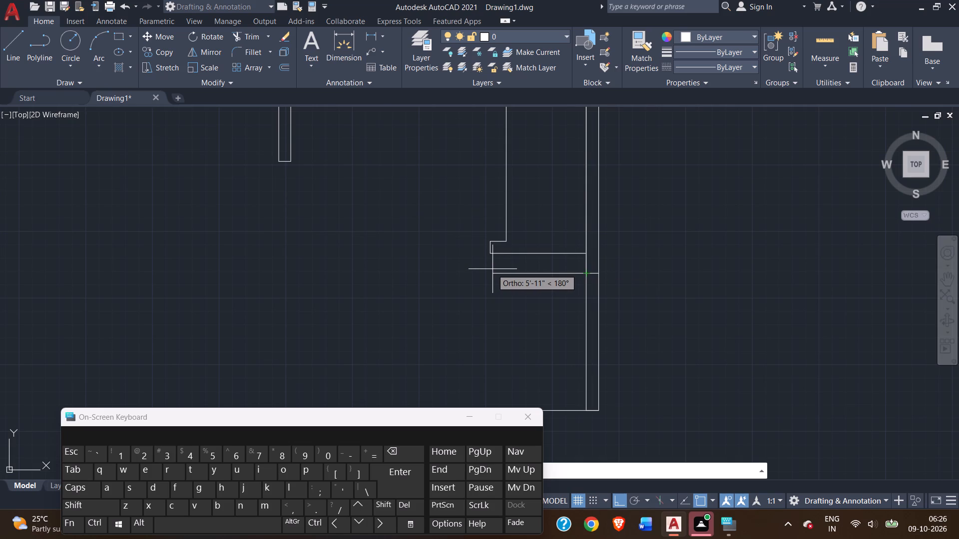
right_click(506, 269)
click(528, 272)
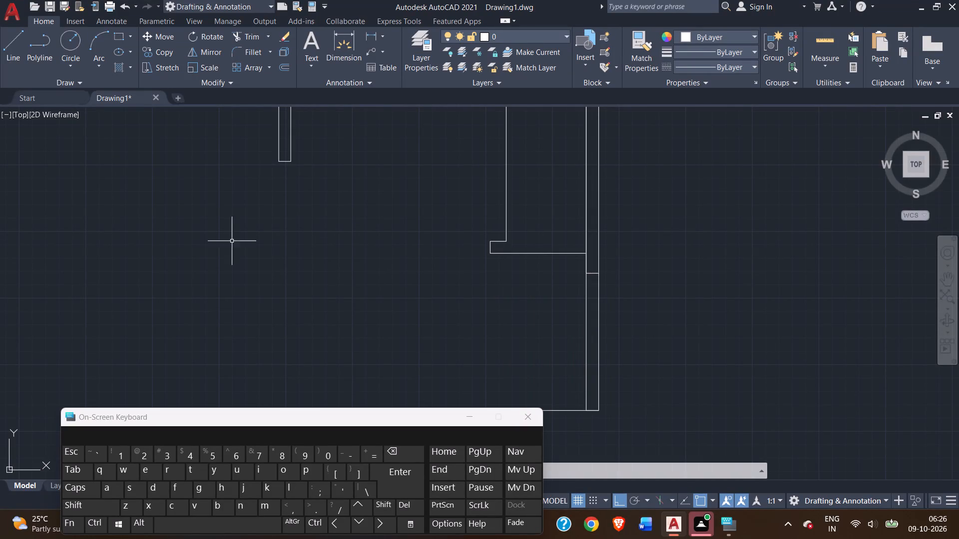
Draw a line from the inner southeast corner 4'9" west along the south line and north to the 6' line.
click(16, 40)
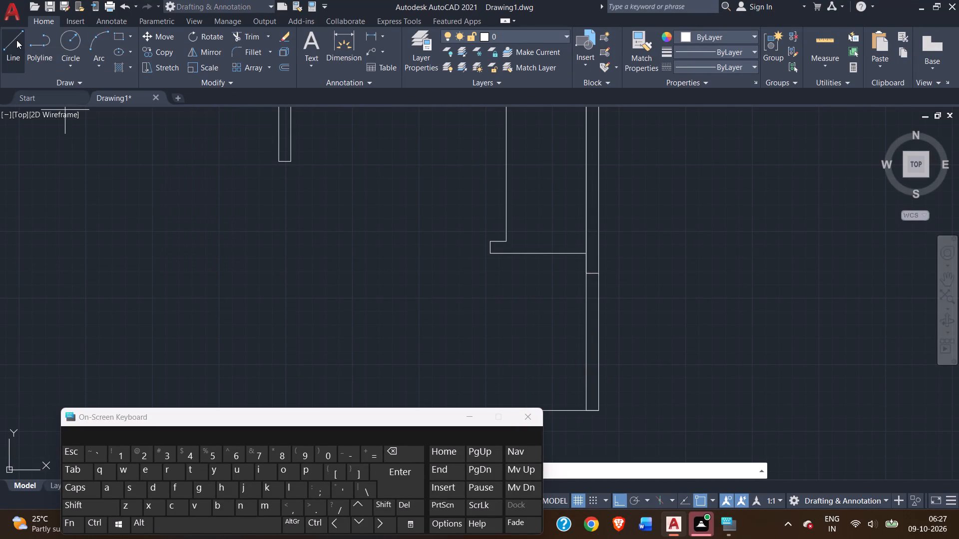
middle_drag(553, 370, 551, 368)
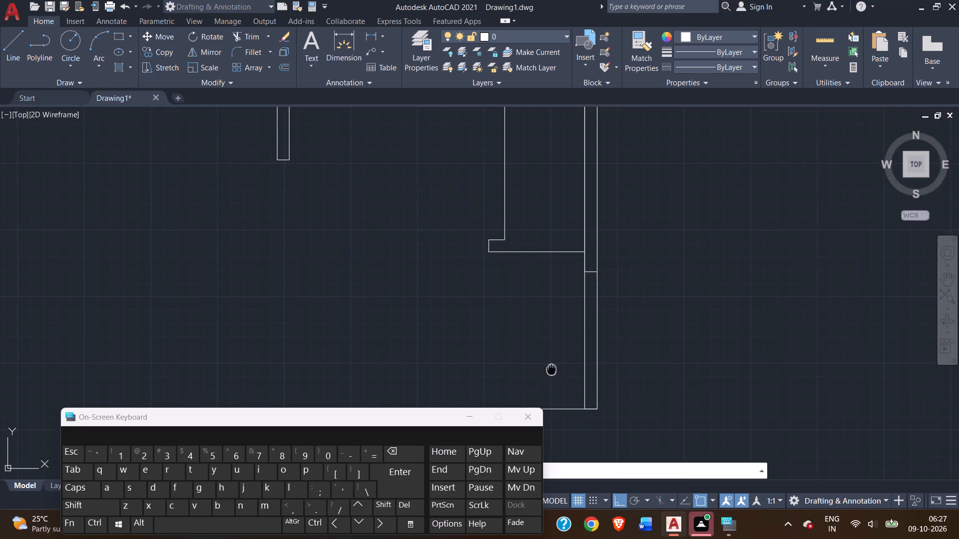
middle_drag(551, 368, 548, 301)
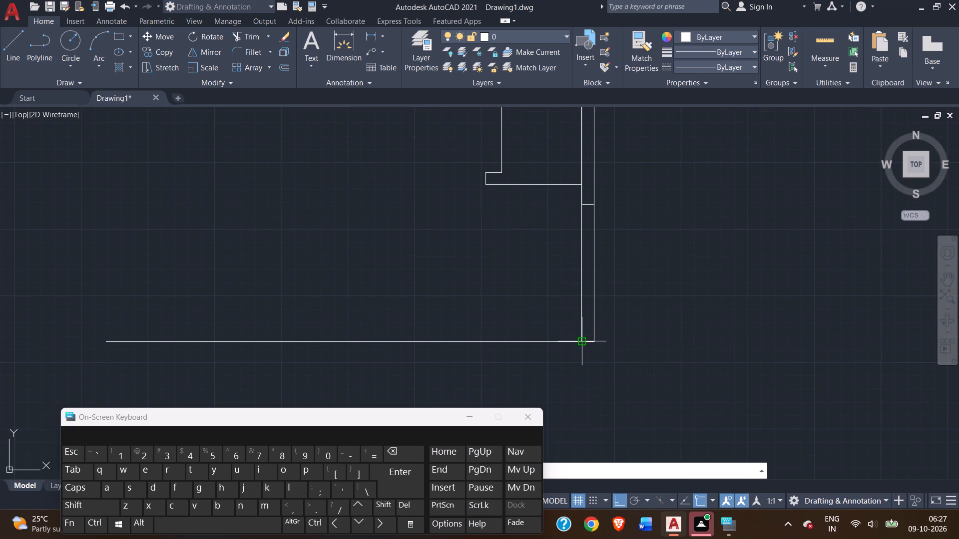
click(579, 340)
text(4')
key(9)
key(shift+quotedbl)
key(Return)
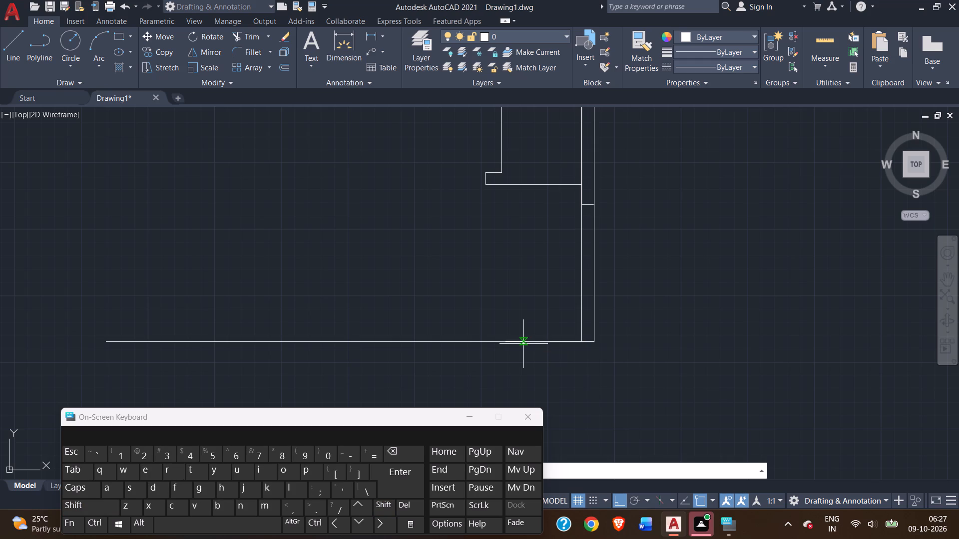
scroll(507, 183, up, 2)
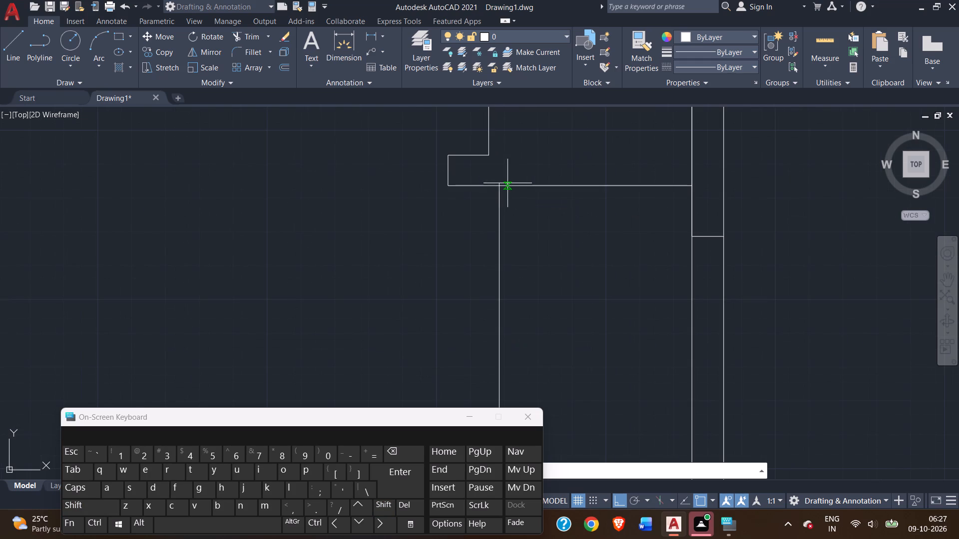
click(500, 189)
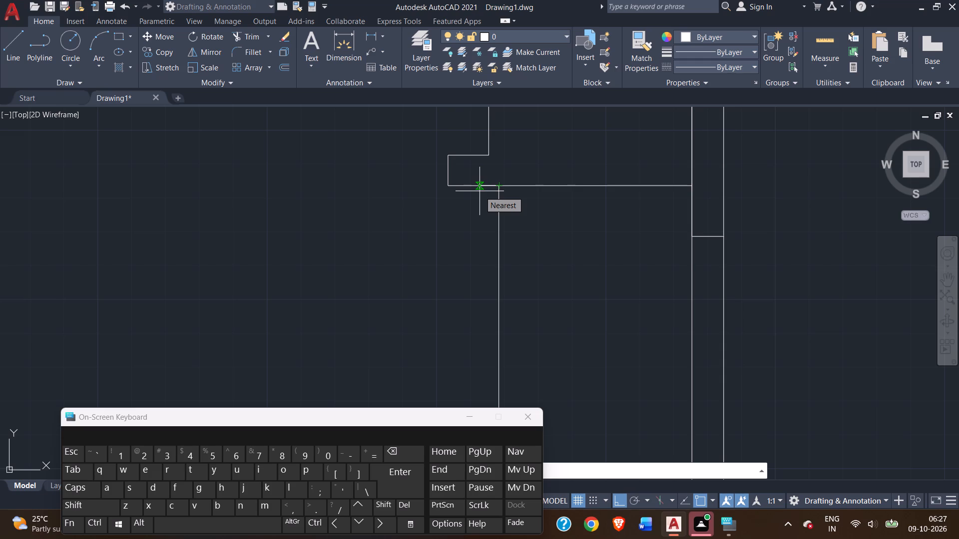
Continue the line 4" west and south to the south line, completing the partition's second face.
key(4)
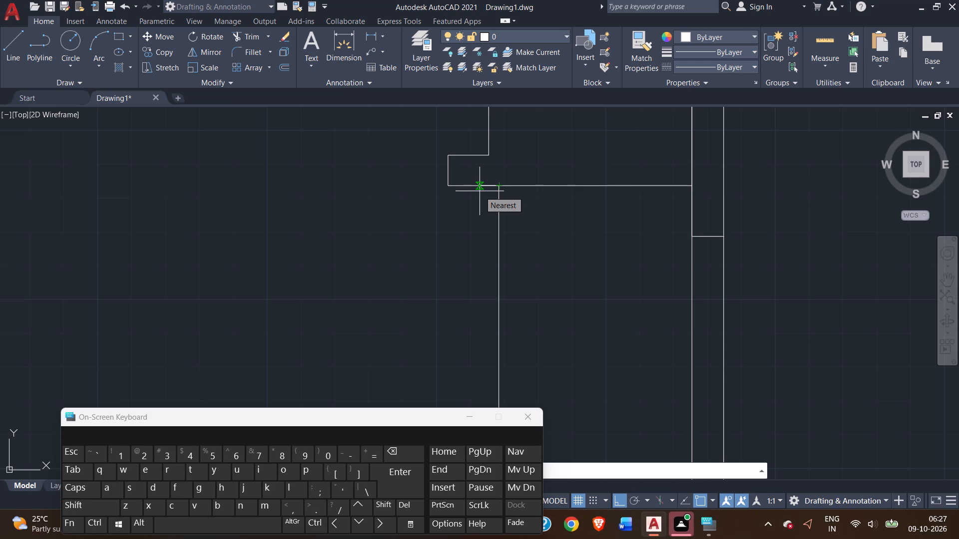
key(shift+quotedbl)
key(Return)
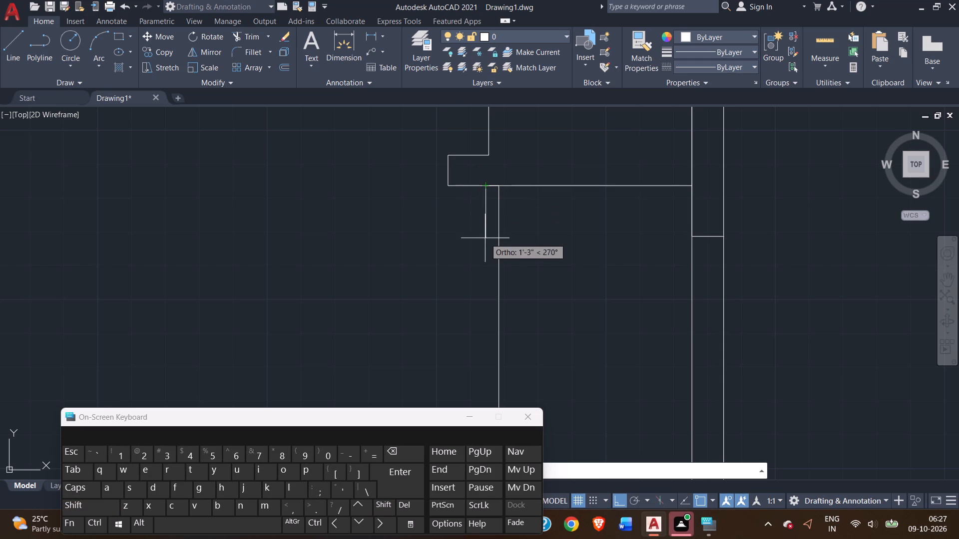
scroll(485, 245, down, 3)
middle_drag(479, 278, 479, 212)
scroll(480, 256, up, 2)
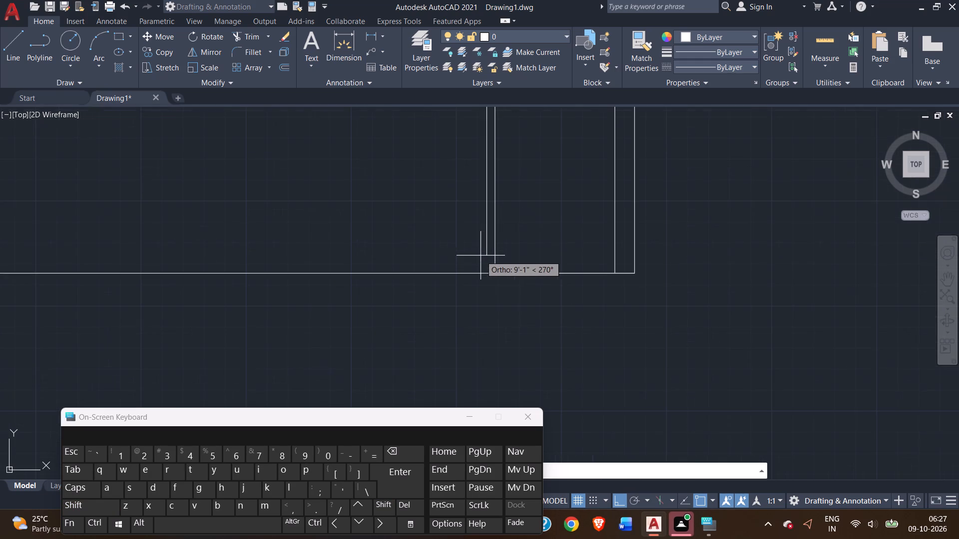
click(486, 275)
right_click(484, 274)
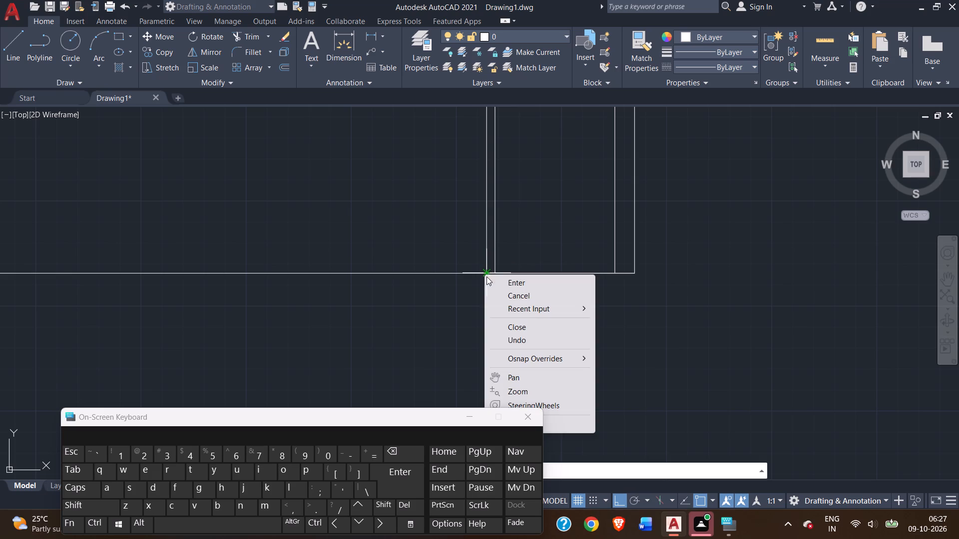
click(499, 278)
scroll(427, 269, down, 2)
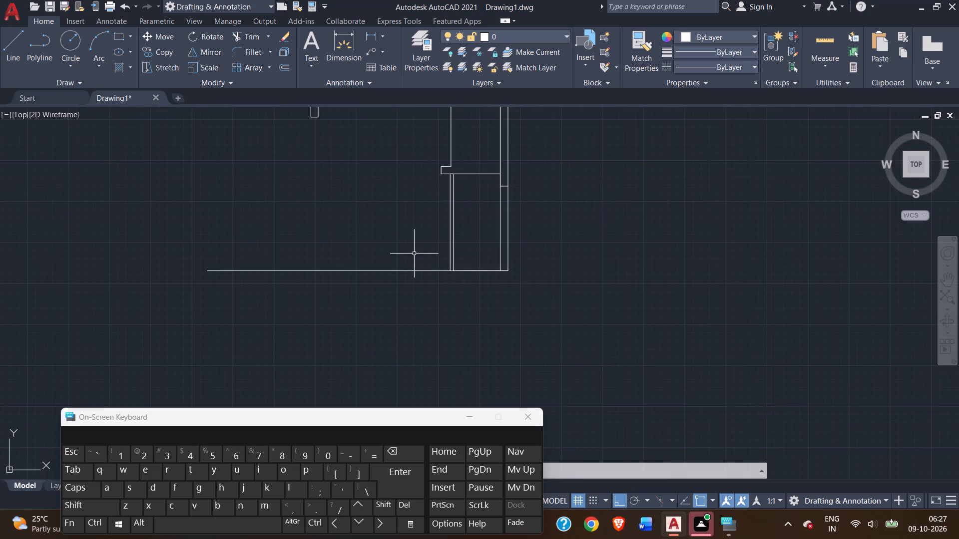
Draw a line from the partition's west face 8' west along the south line and north level with the partition's top.
middle_drag(414, 254, 436, 275)
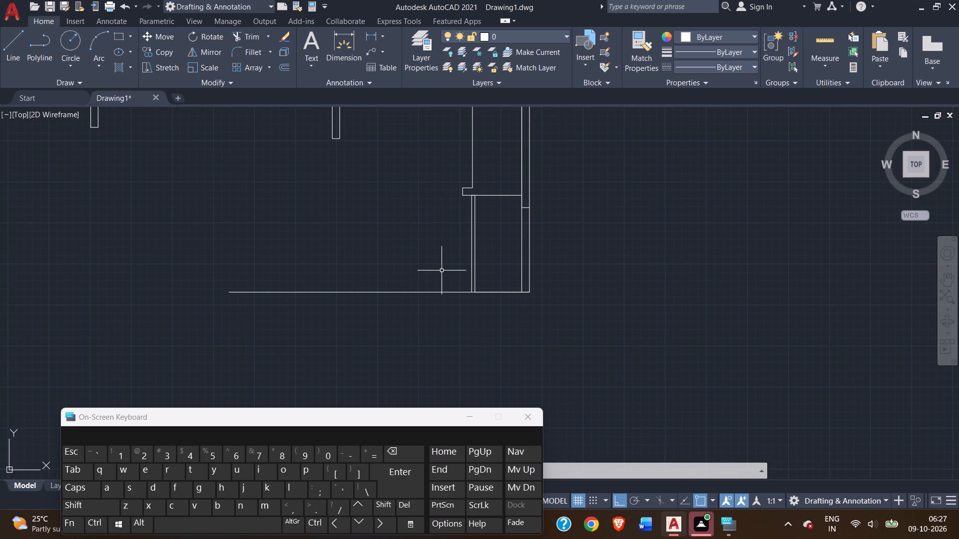
click(19, 56)
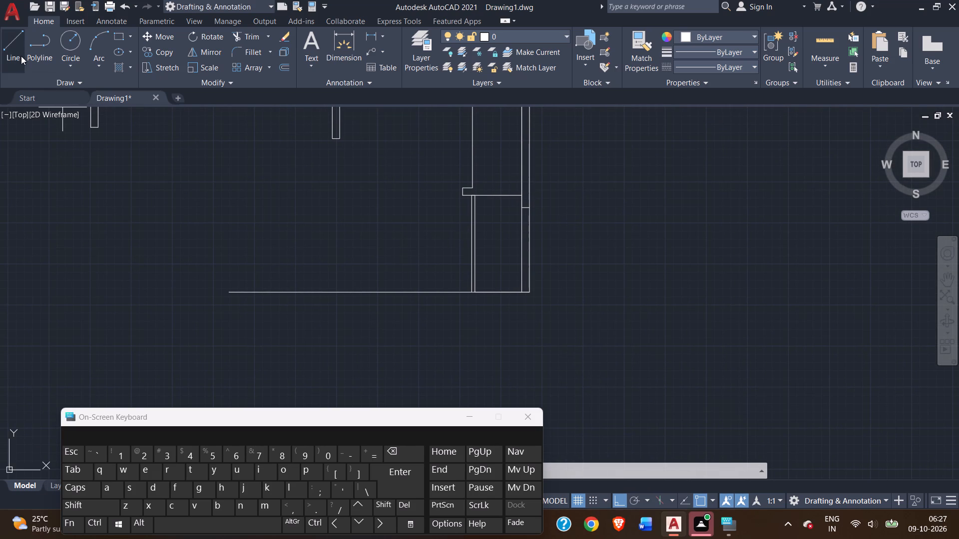
scroll(458, 281, up, 2)
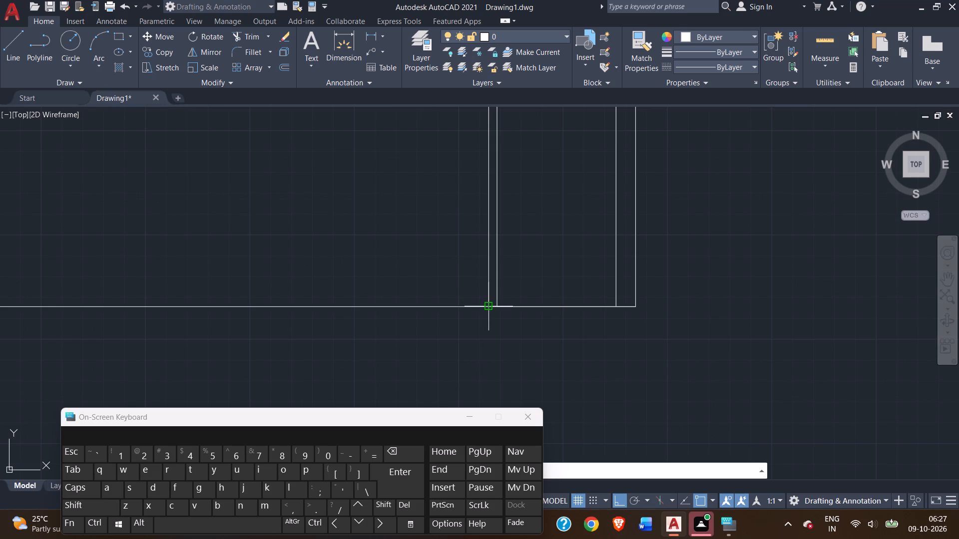
click(490, 303)
key(8)
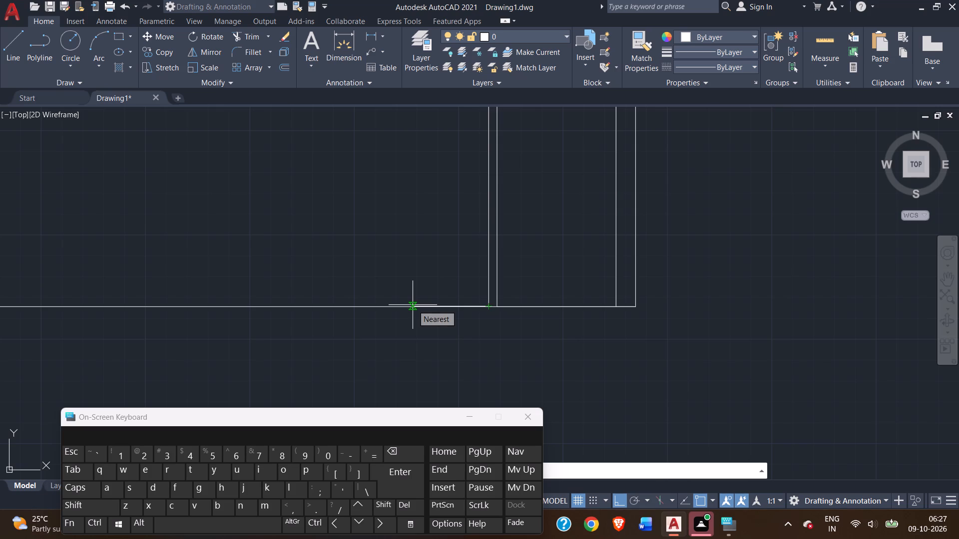
key(apostrophe)
key(Return)
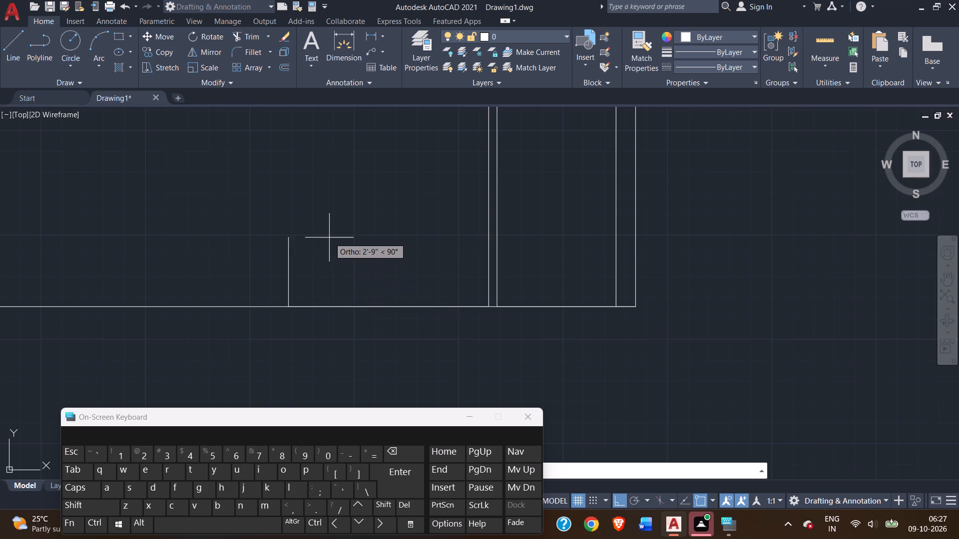
scroll(329, 238, down, 1)
middle_drag(329, 238, 377, 308)
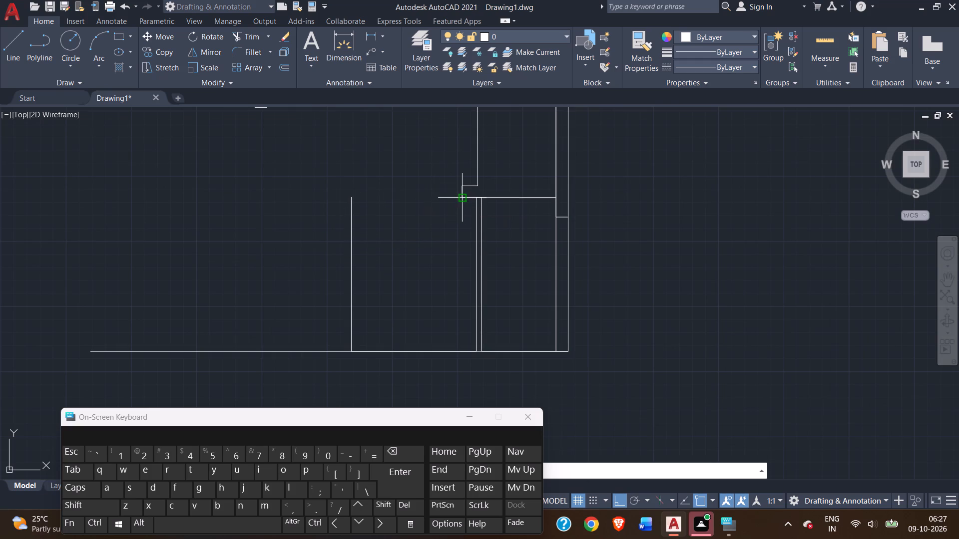
click(351, 197)
Continue the line 4" west and south to the south line, closing the second partition's west face.
scroll(351, 197, up, 1)
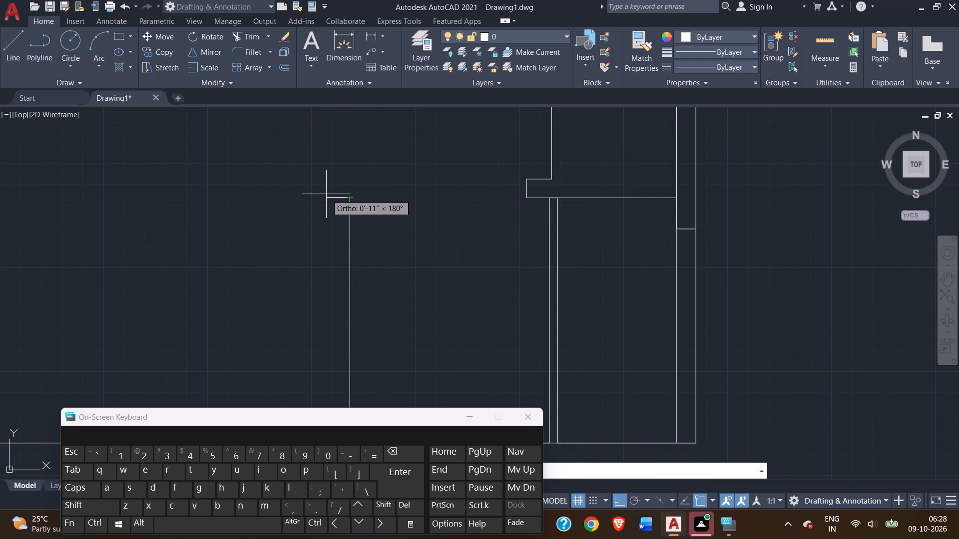
key(4)
key(shift+quotedbl)
key(Return)
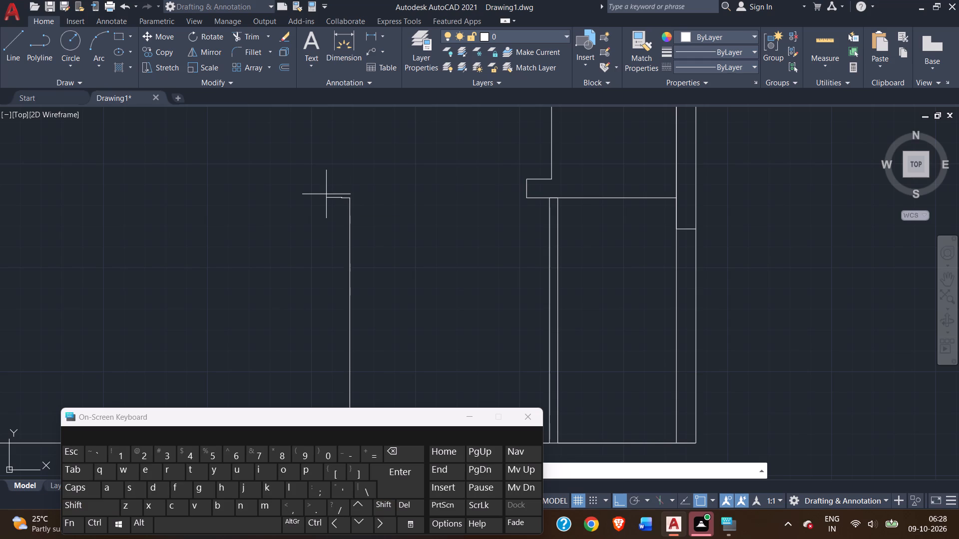
scroll(454, 336, down, 1)
middle_drag(446, 362, 445, 284)
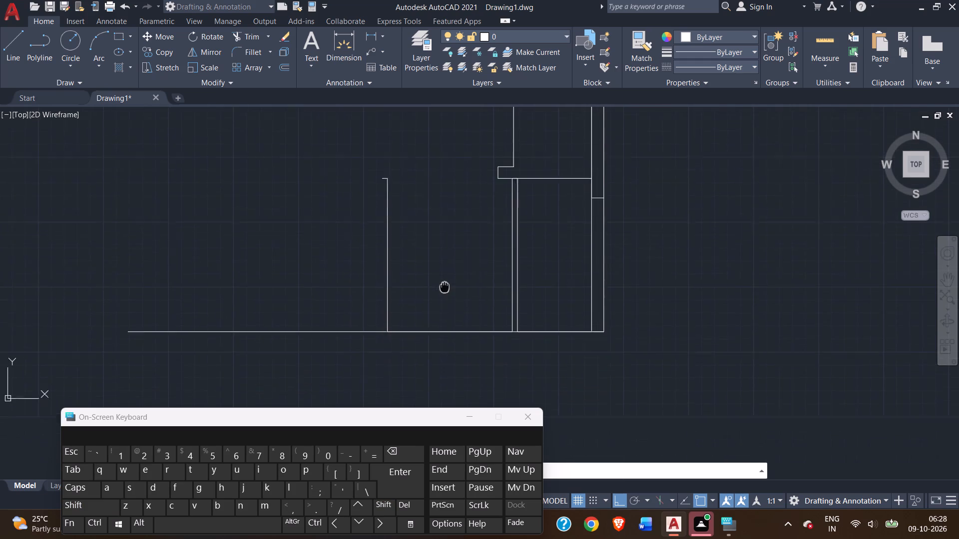
middle_drag(445, 284, 446, 272)
scroll(387, 315, up, 2)
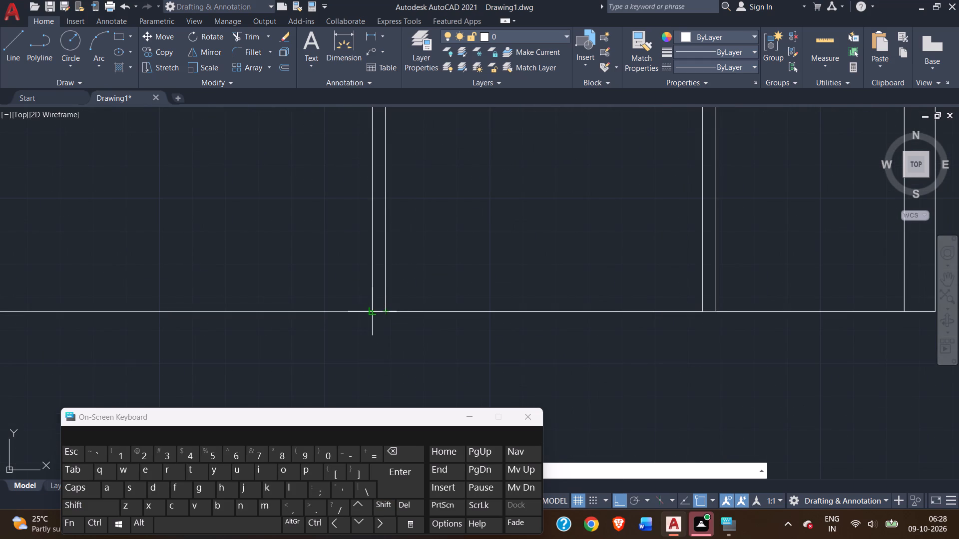
double_click(371, 312)
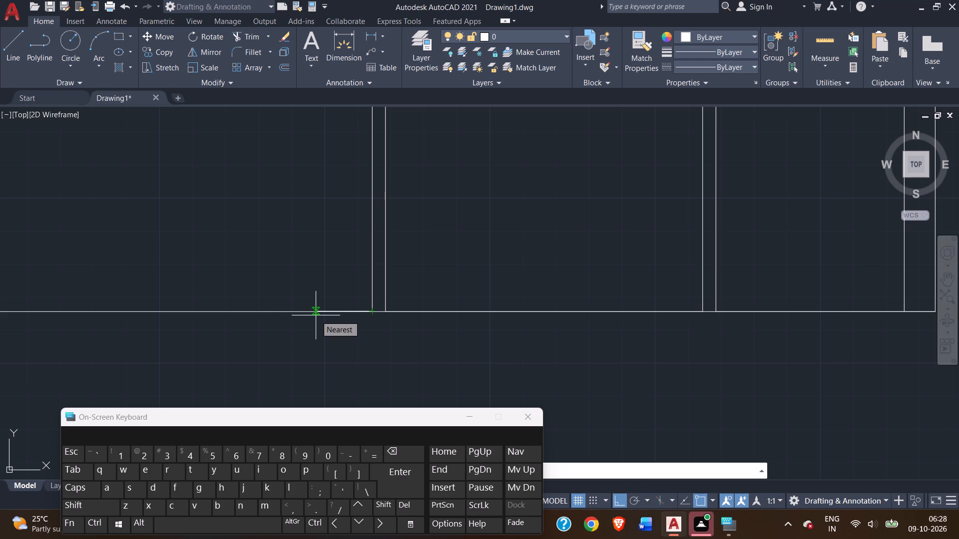
Continue the line 5' west along the south line and north level with the second partition's top.
scroll(326, 321, down, 1)
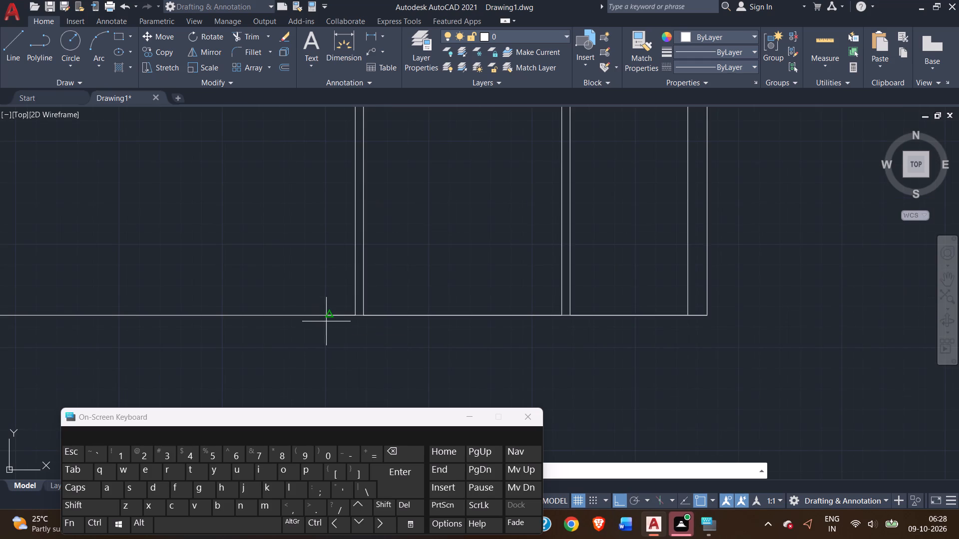
scroll(326, 321, down, 3)
scroll(326, 321, up, 1)
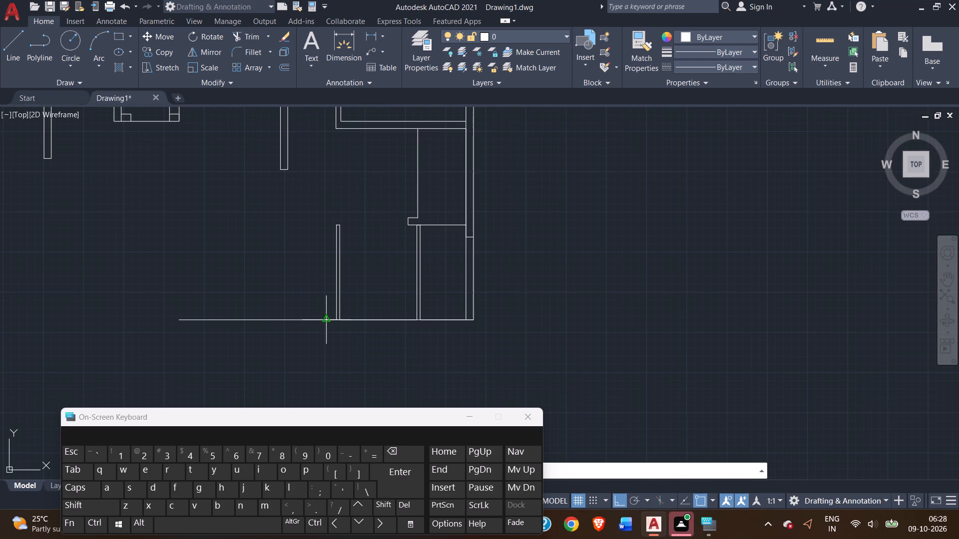
scroll(326, 321, up, 1)
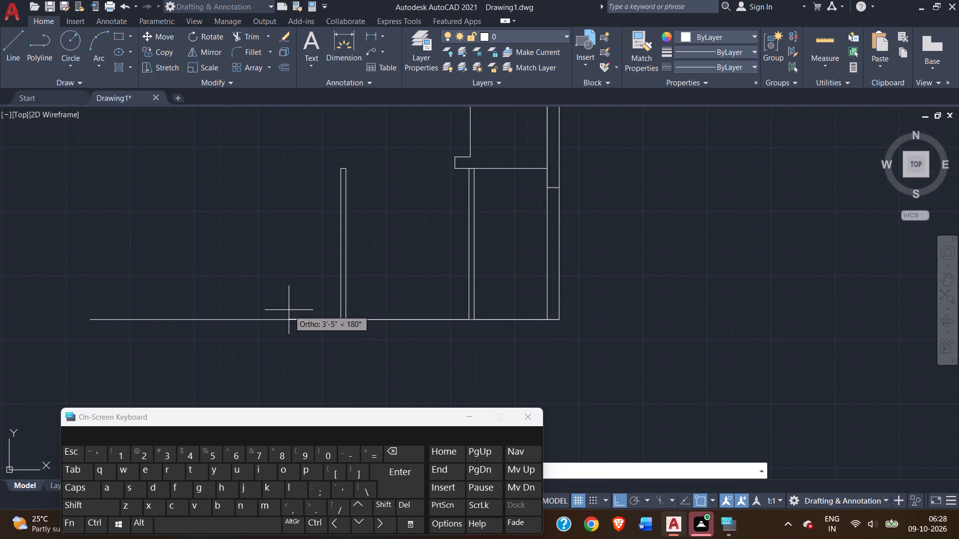
text(5')
key(Return)
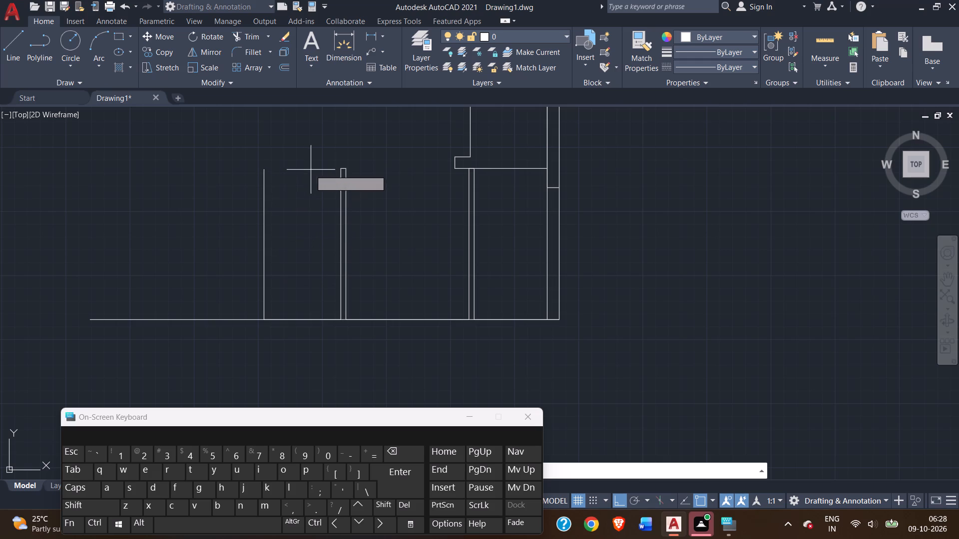
click(263, 168)
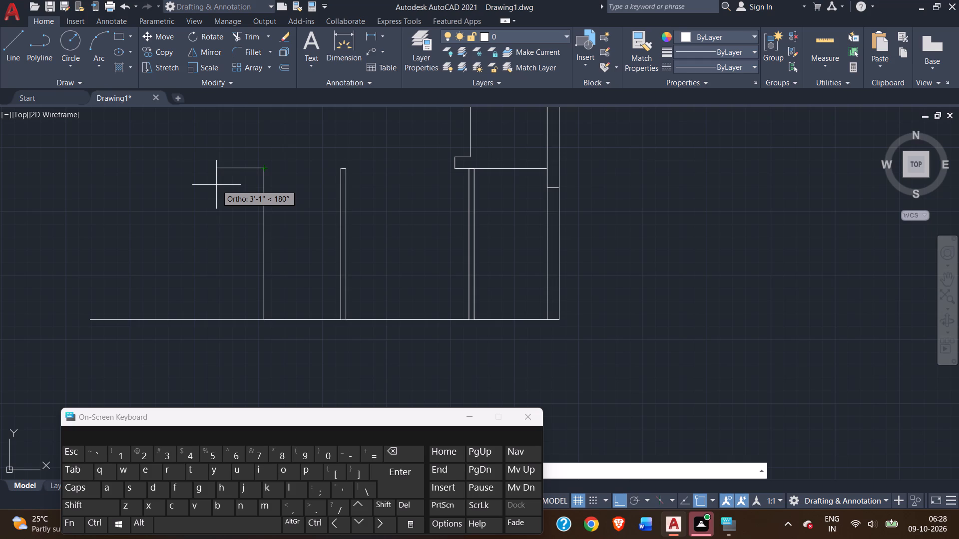
Continue the line 4" west and south to the south line, forming the third partition's west face.
key(4)
key(shift+quotedbl)
key(Return)
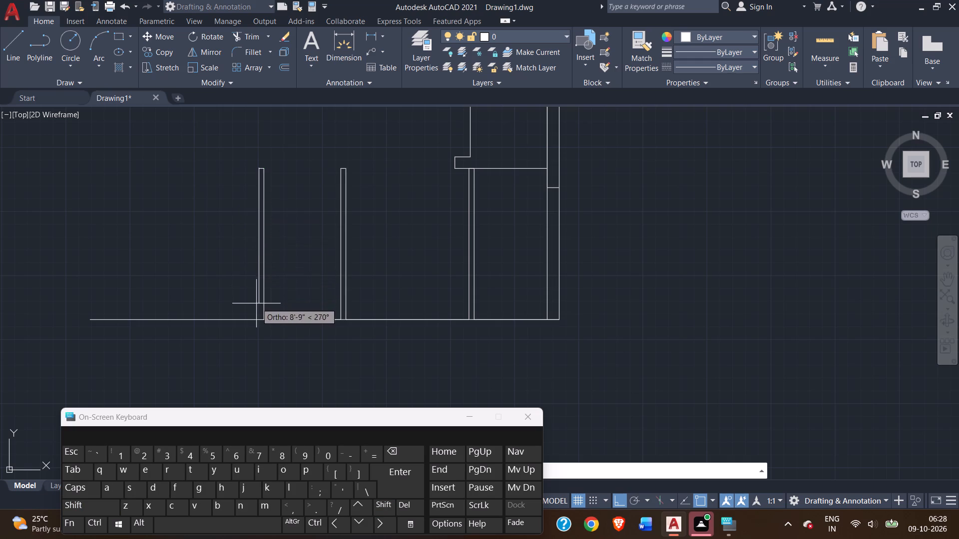
click(261, 317)
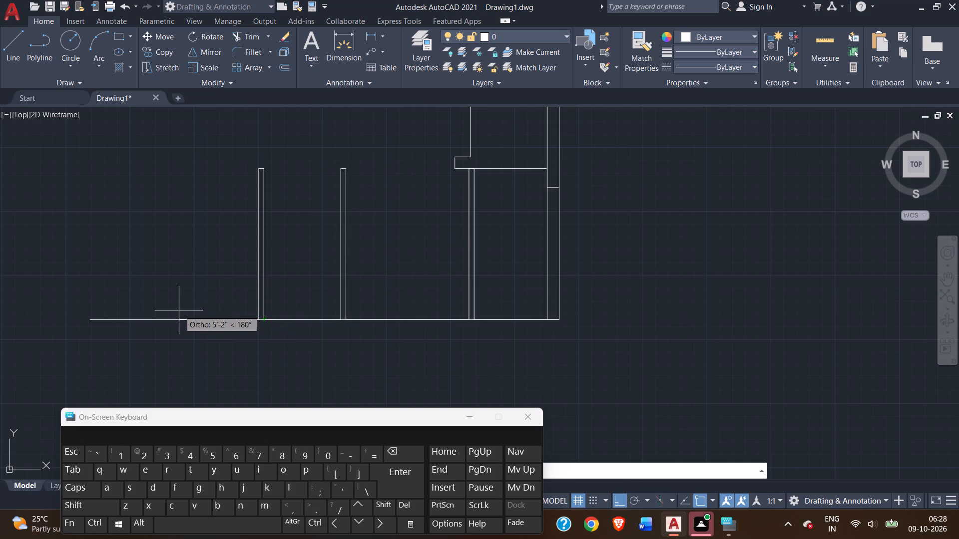
Continue the line 10'10" west along the south line from the foot of the third partition.
text(10'10)
key(shift+quotedbl)
key(Return)
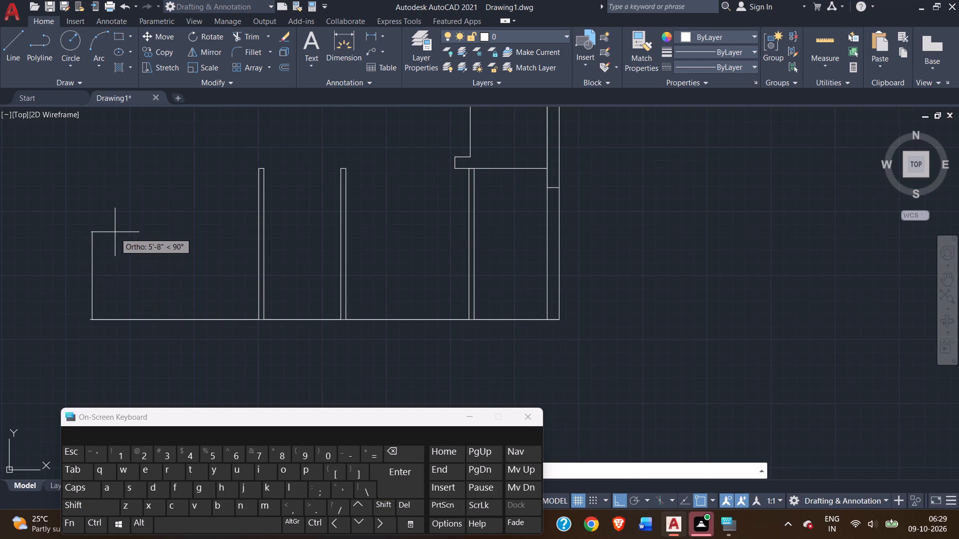
Check the new segment's west end against the small west room's east face and the south line's west end, and finish the line.
middle_drag(116, 232, 362, 300)
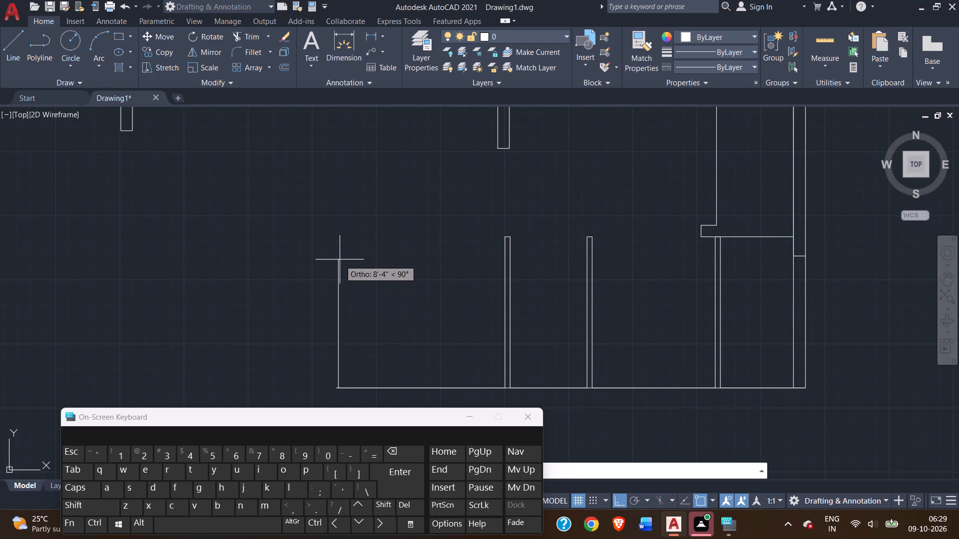
scroll(340, 258, down, 2)
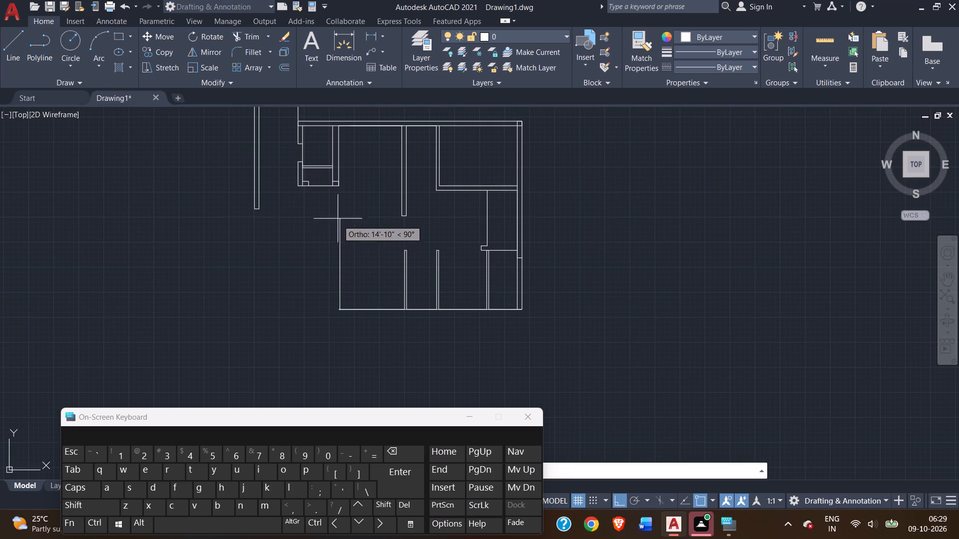
scroll(338, 196, up, 3)
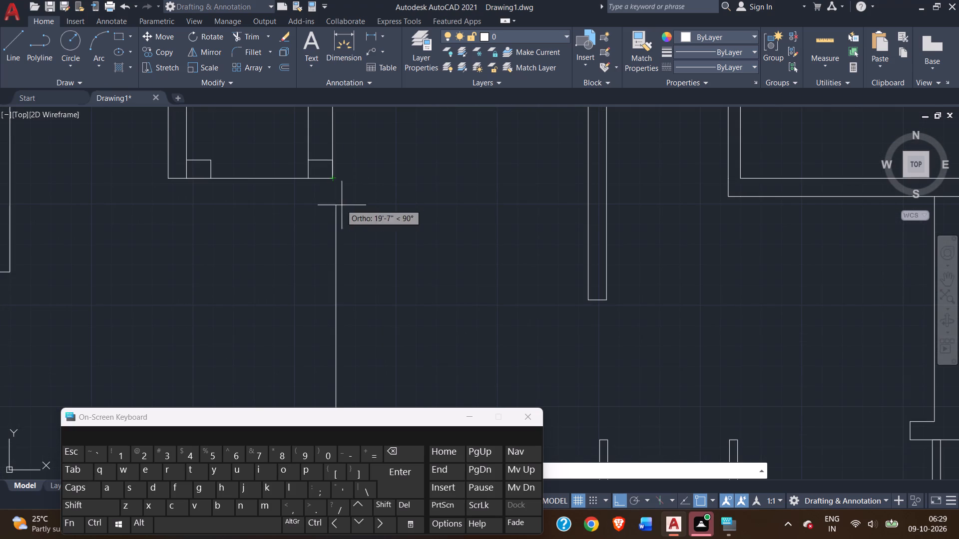
middle_drag(351, 230, 354, 148)
middle_drag(352, 269, 358, 171)
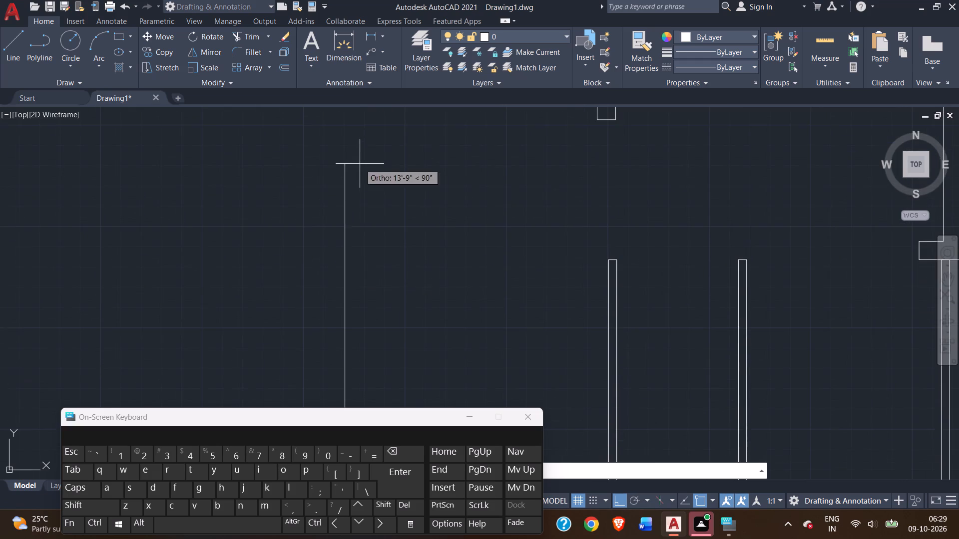
scroll(352, 272, down, 2)
middle_drag(352, 272, 352, 221)
scroll(341, 333, up, 3)
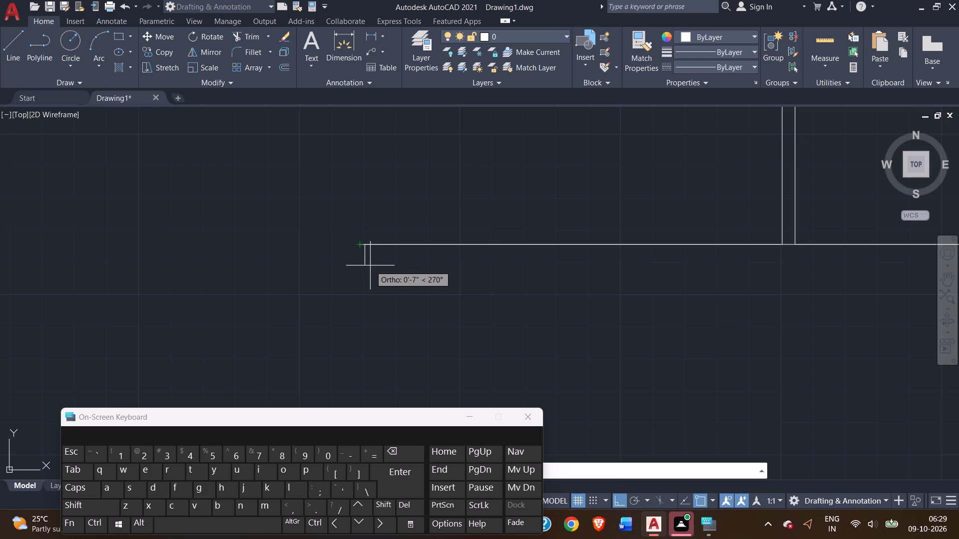
scroll(372, 255, down, 3)
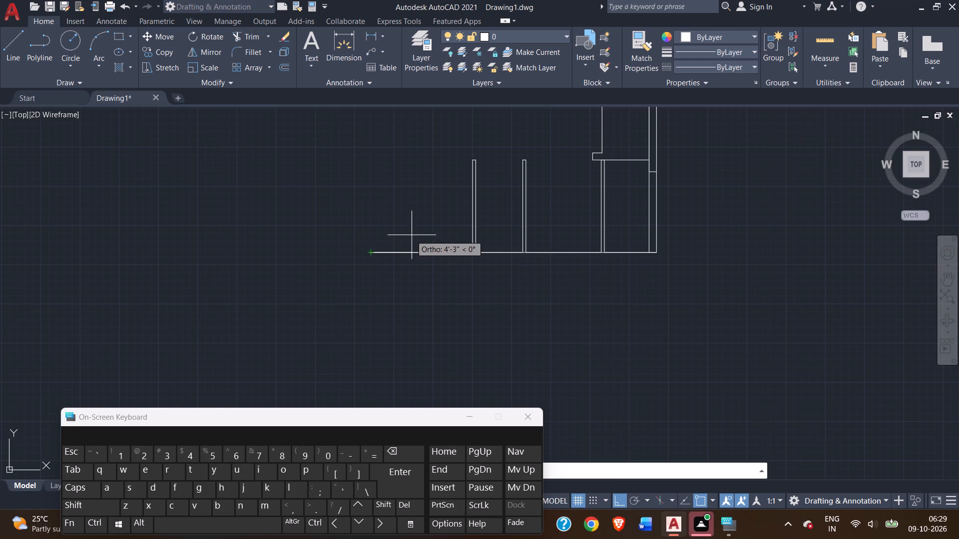
scroll(415, 234, up, 1)
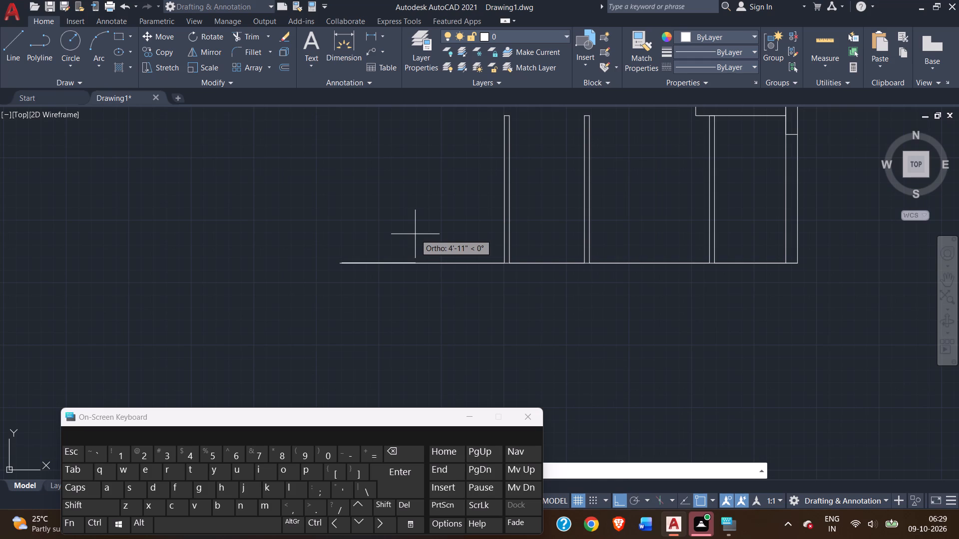
scroll(348, 248, up, 4)
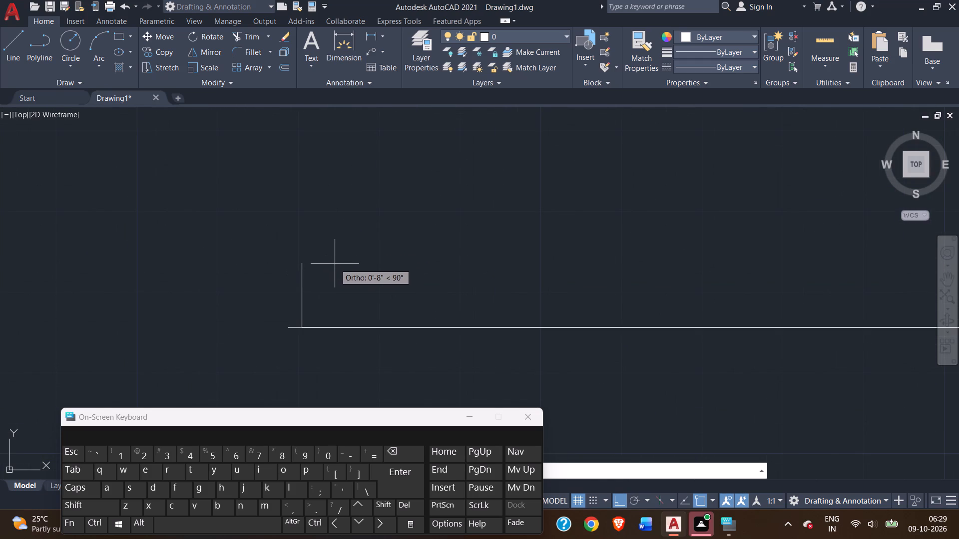
right_click(335, 264)
click(363, 269)
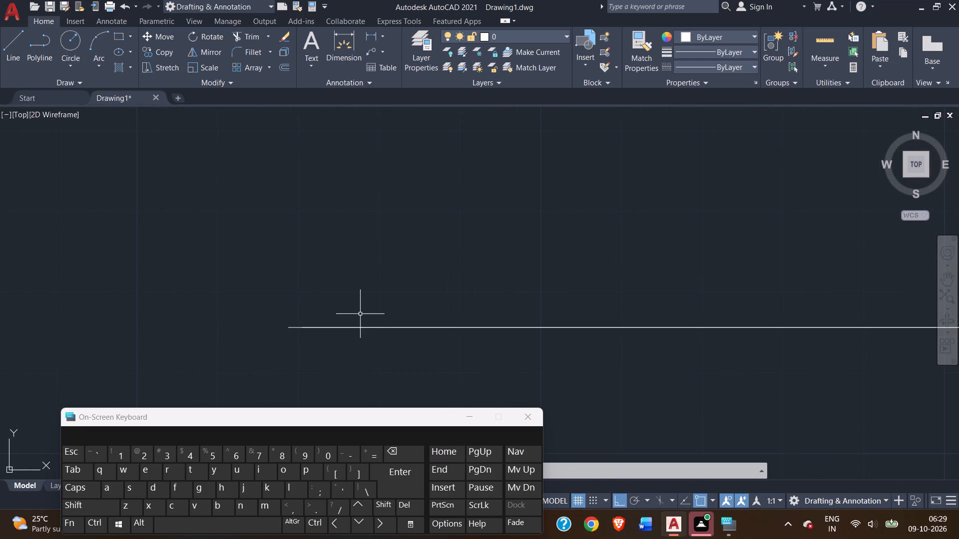
Delete the south-line segment that runs west from the foot of the third partition.
click(358, 327)
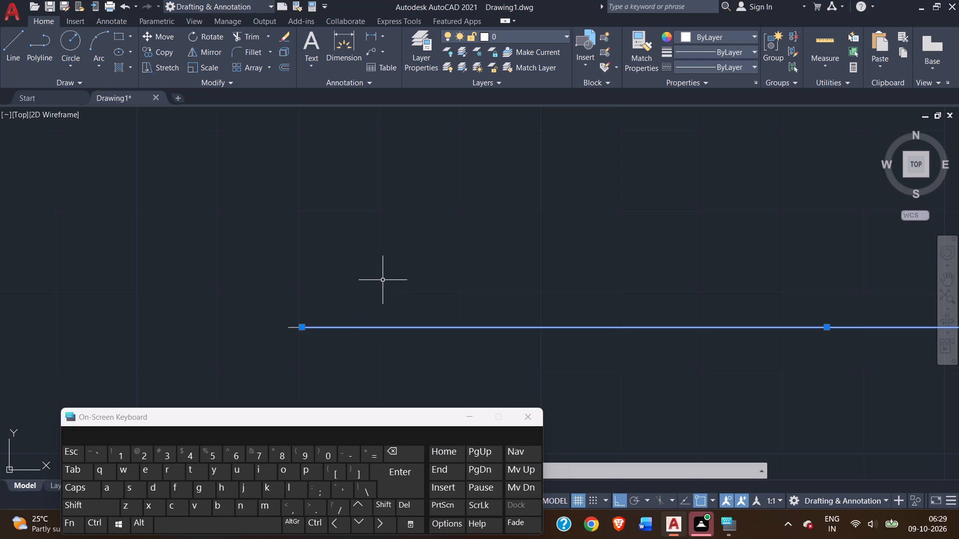
key(Delete)
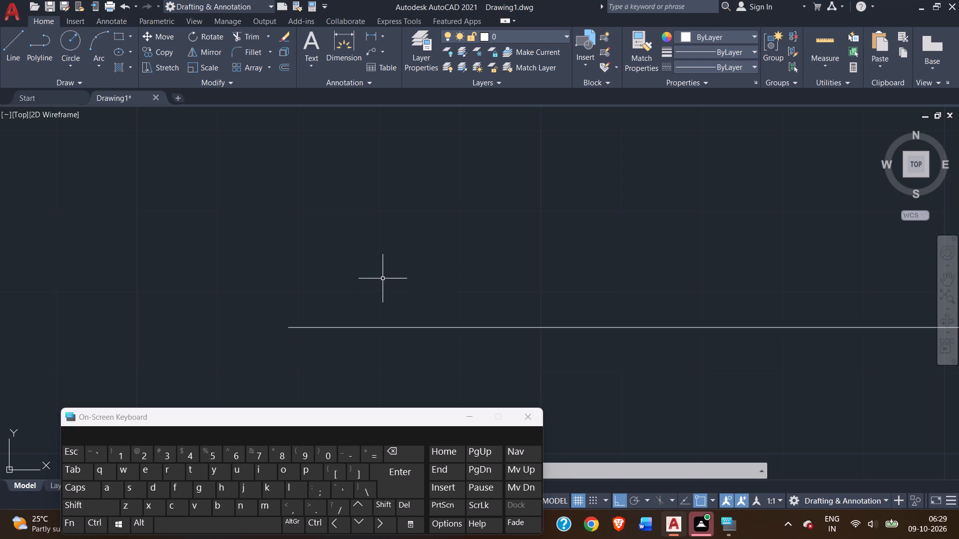
Check the distance along the south line from the third partition's west face to the line's west end.
scroll(382, 269, down, 3)
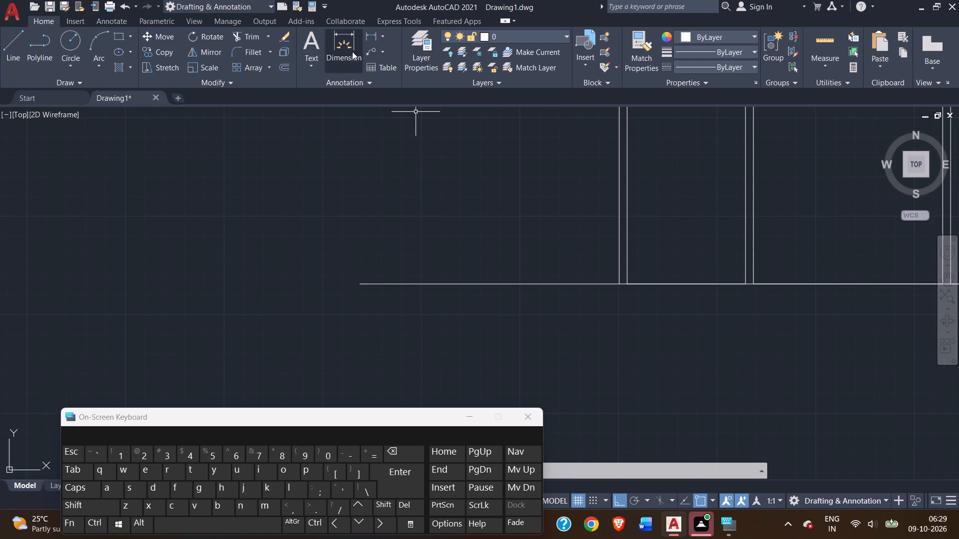
double_click(352, 51)
scroll(619, 285, up, 2)
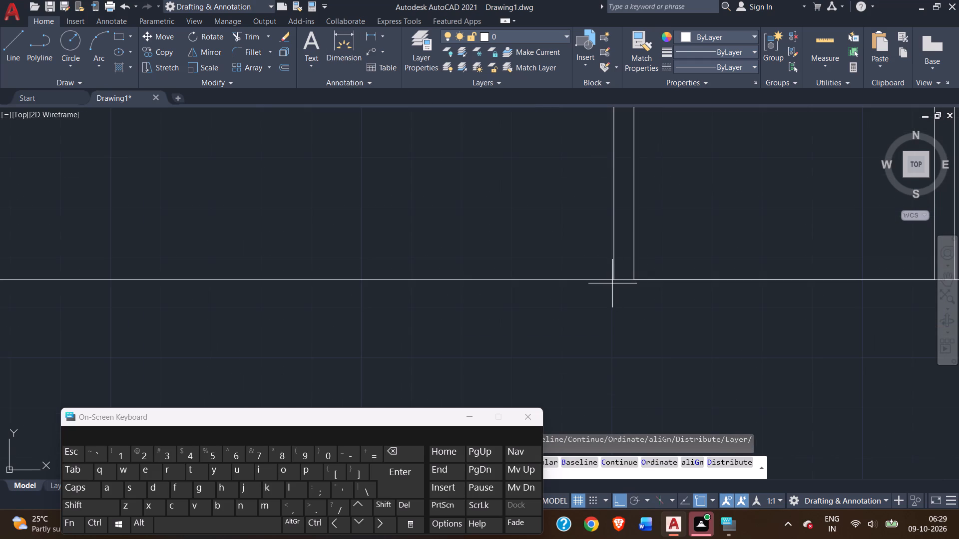
click(612, 279)
scroll(326, 284, down, 2)
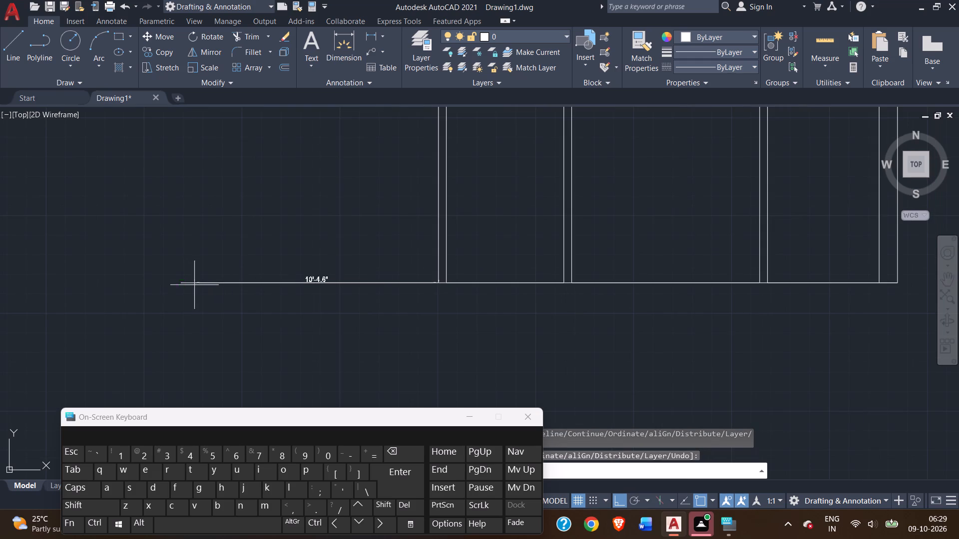
scroll(182, 285, up, 2)
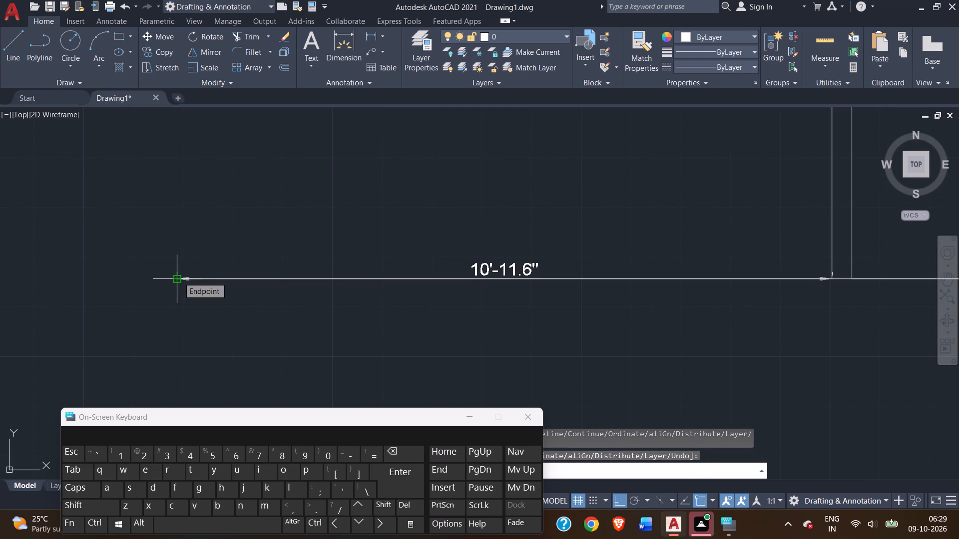
scroll(178, 277, up, 1)
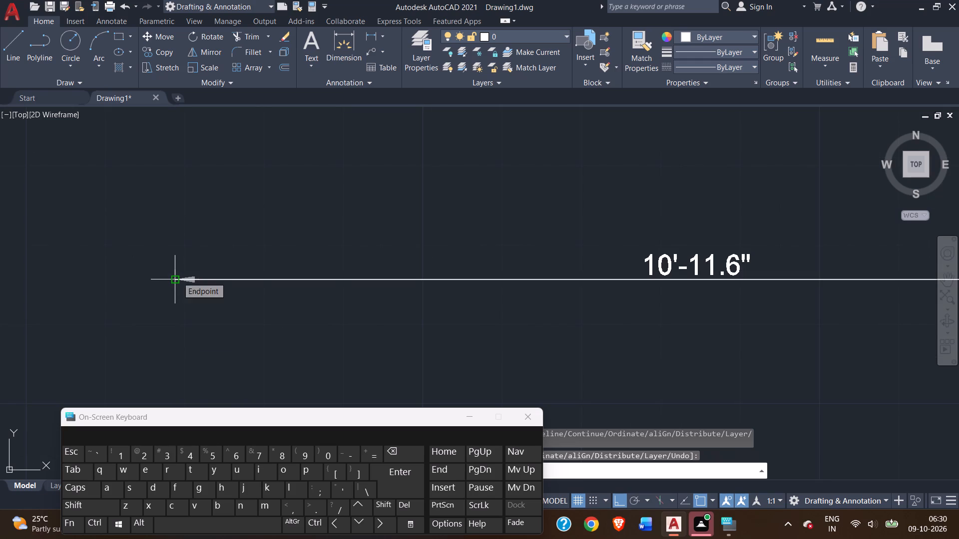
scroll(178, 274, down, 3)
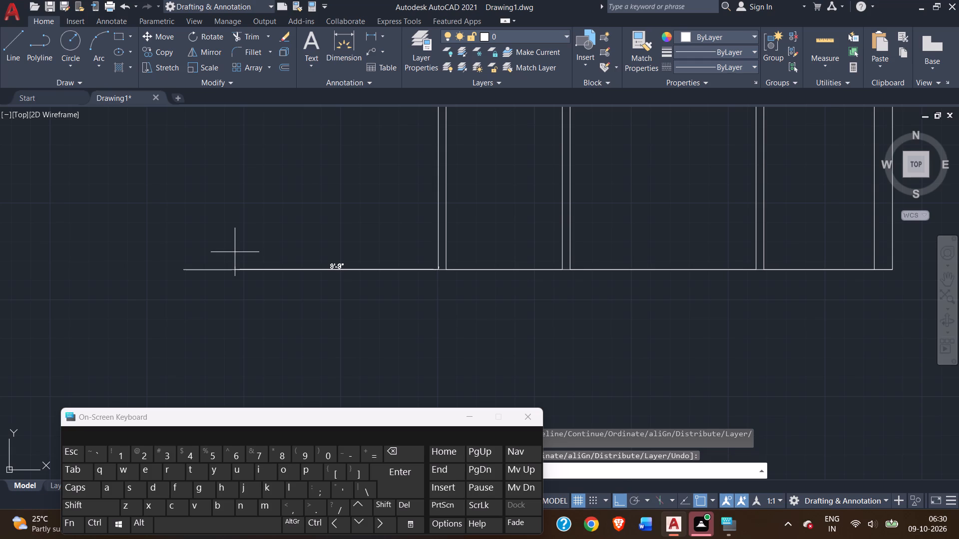
right_click(263, 241)
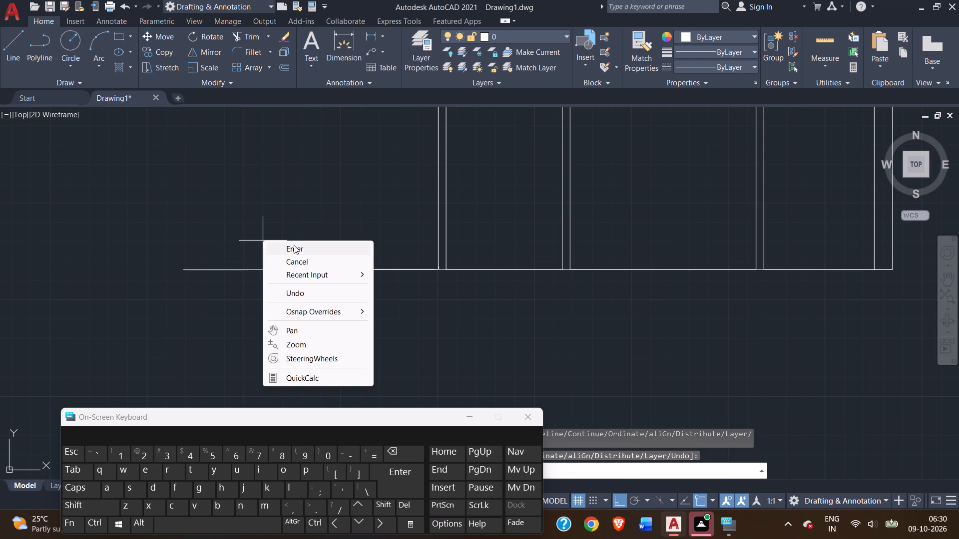
click(294, 245)
Delete the west face line of the first, easternmost partition.
middle_drag(389, 228, 298, 299)
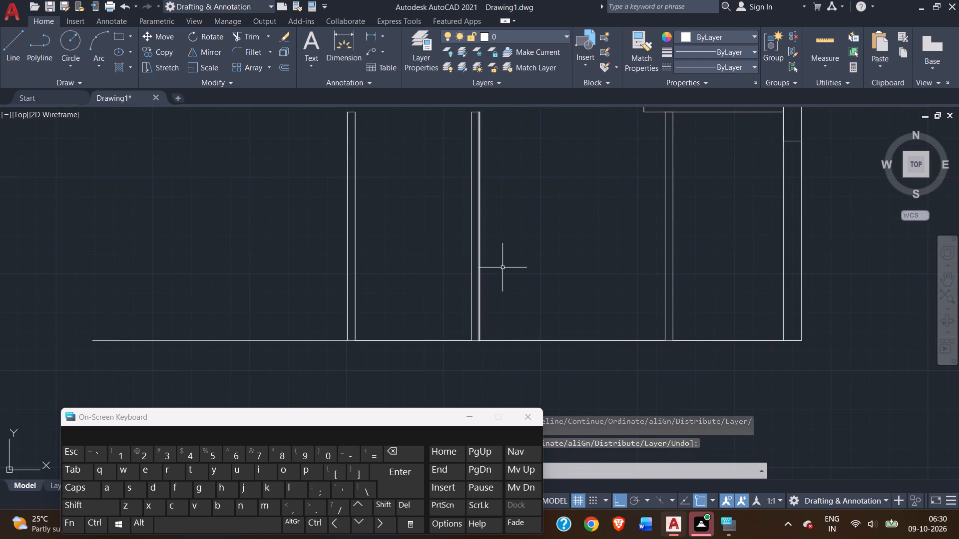
scroll(573, 268, down, 1)
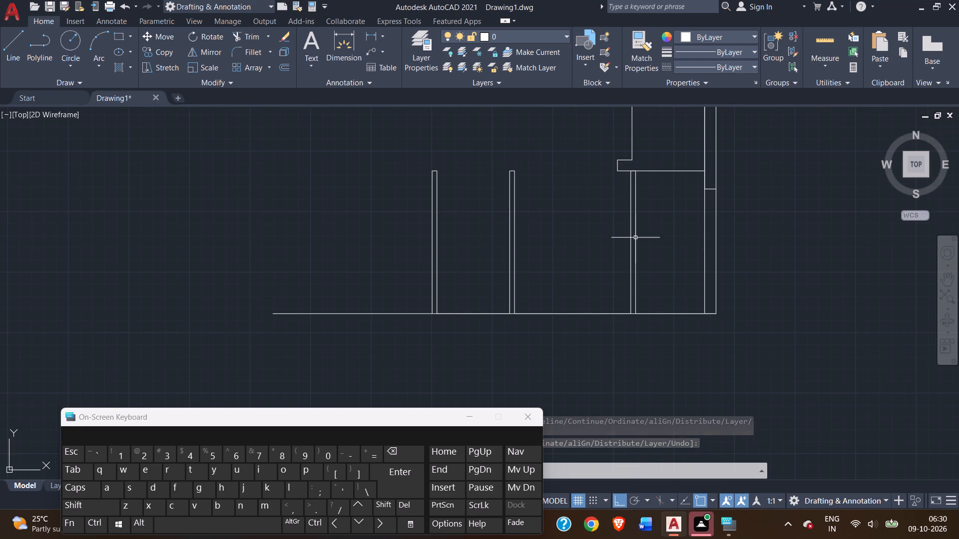
click(631, 236)
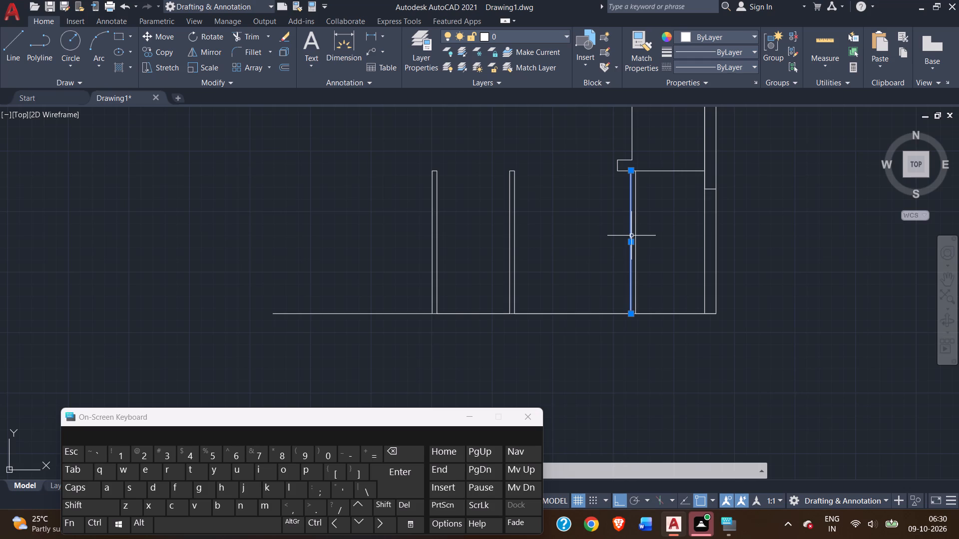
scroll(631, 235, up, 2)
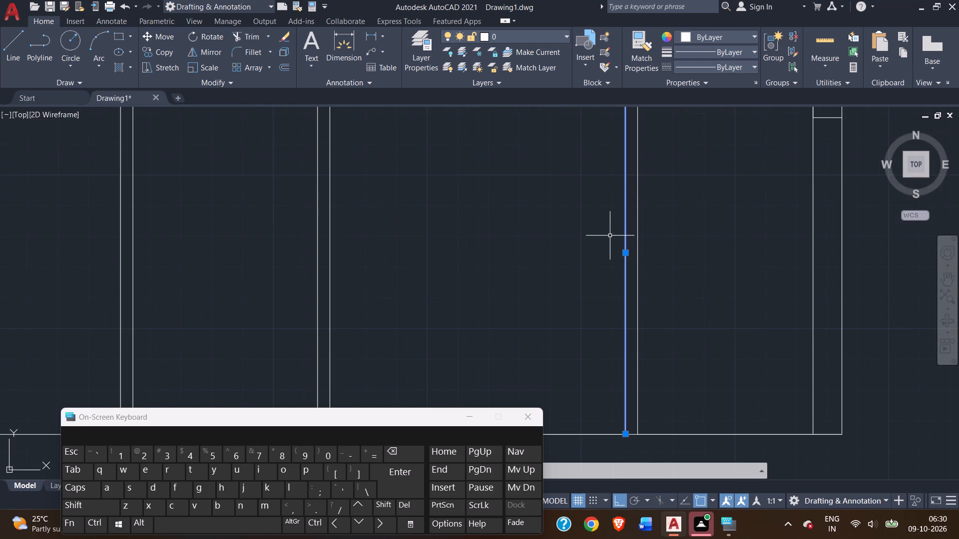
middle_drag(607, 238, 606, 238)
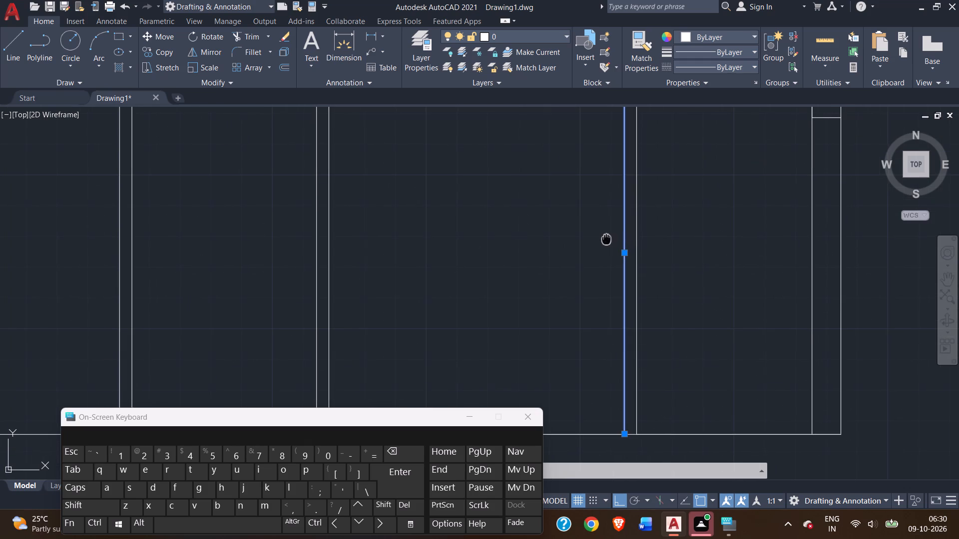
middle_drag(606, 238, 551, 223)
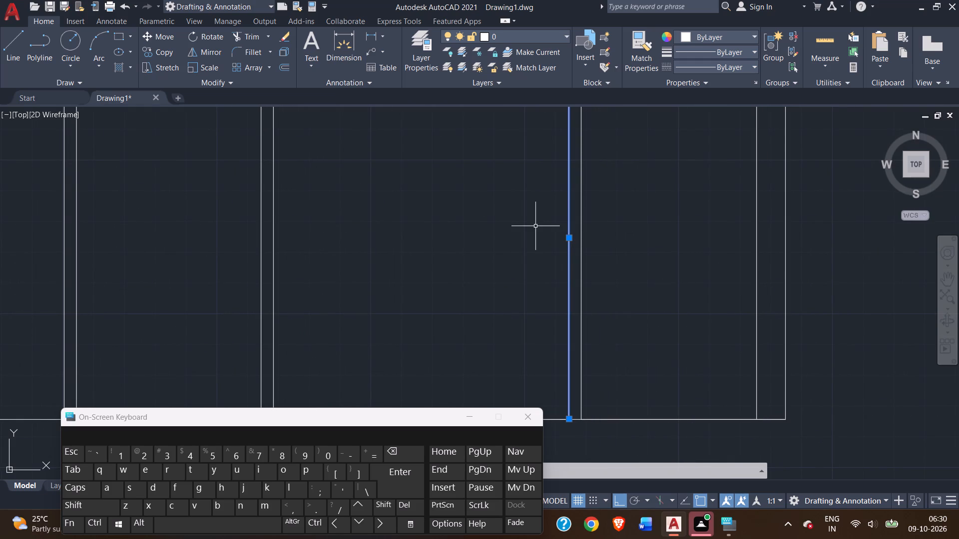
key(BackSpace)
scroll(533, 255, down, 3)
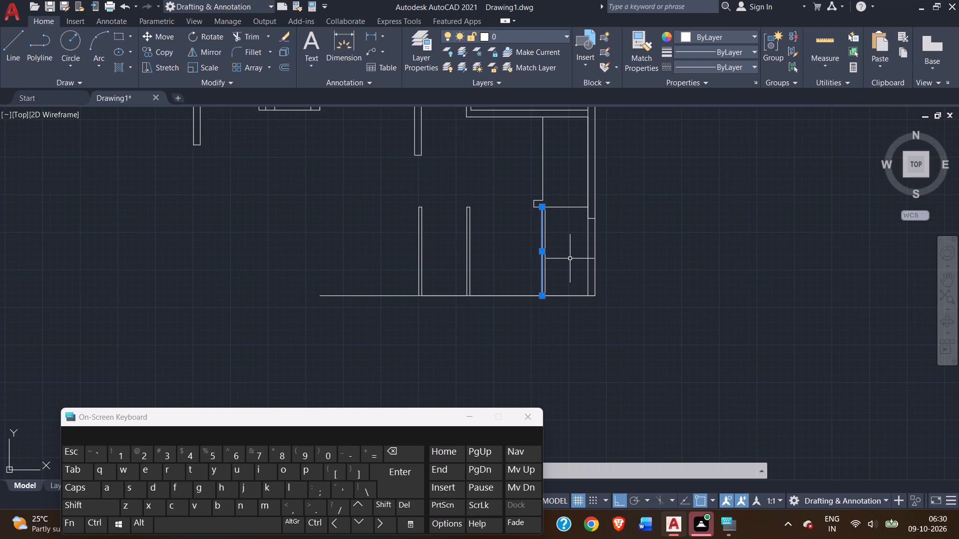
key(Delete)
Delete the south-line segment between the first and second partitions.
scroll(564, 305, up, 2)
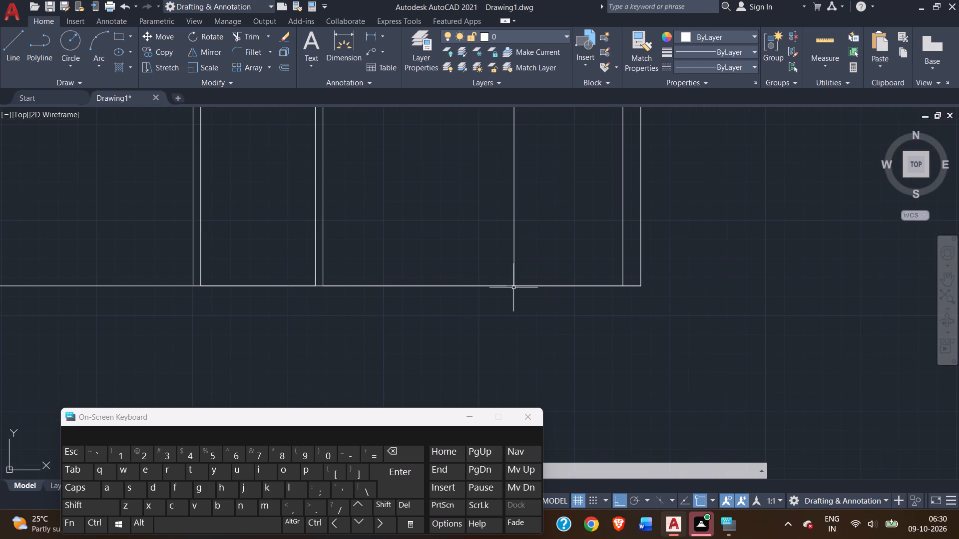
click(506, 287)
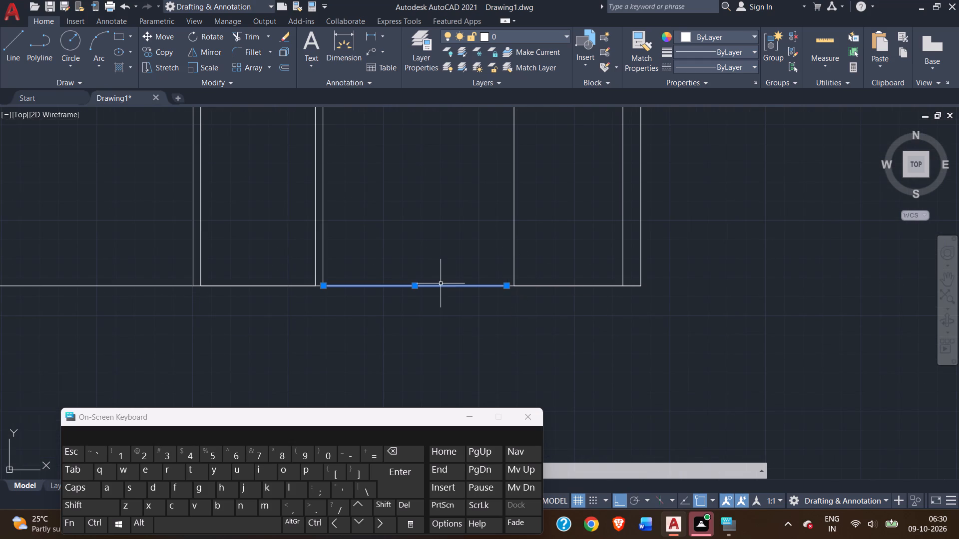
key(Delete)
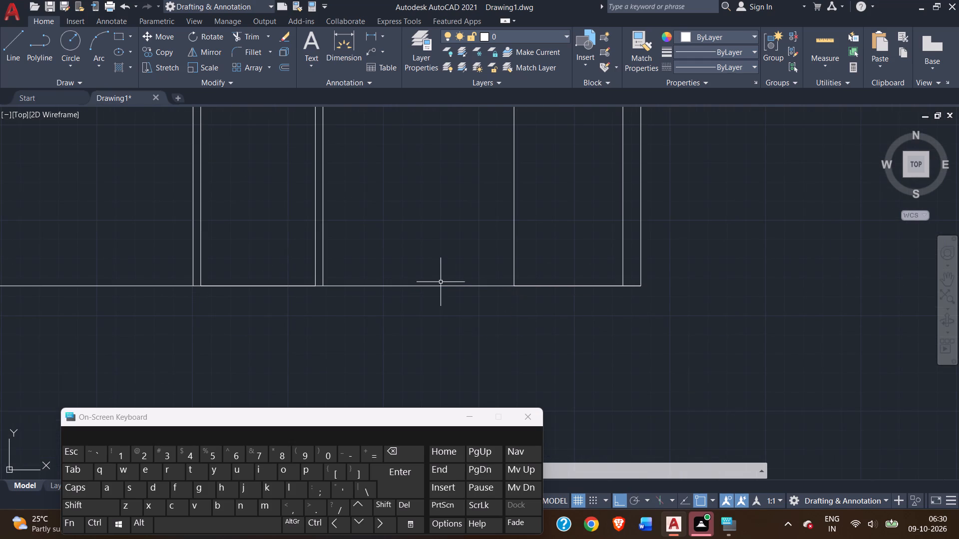
Start a line at the foot of the first partition's east face and run it 6" west along the south line.
click(6, 55)
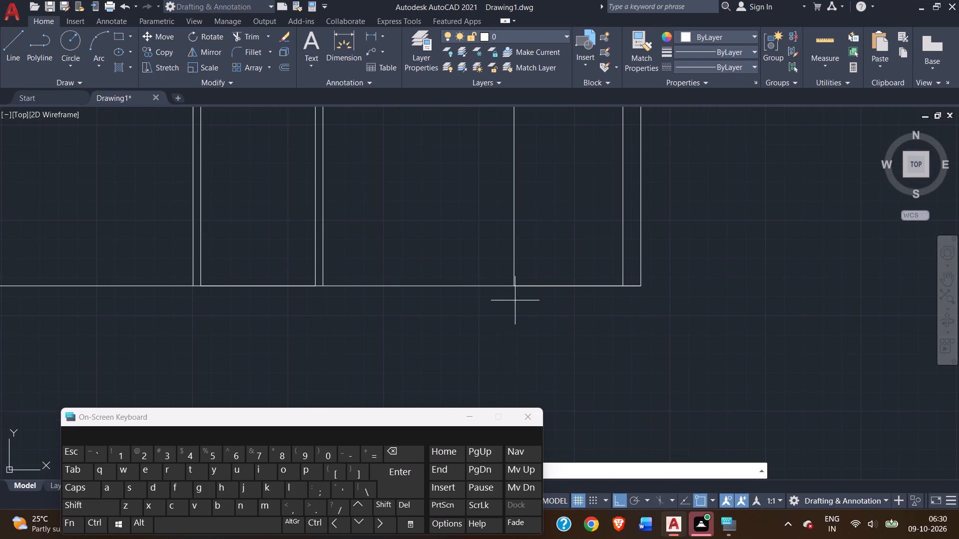
click(513, 287)
key(6)
key(shift+quotedbl)
key(Return)
Continue the line north to the underside of the wall above, forming the first partition's new west face, and finish it.
scroll(485, 225, down, 2)
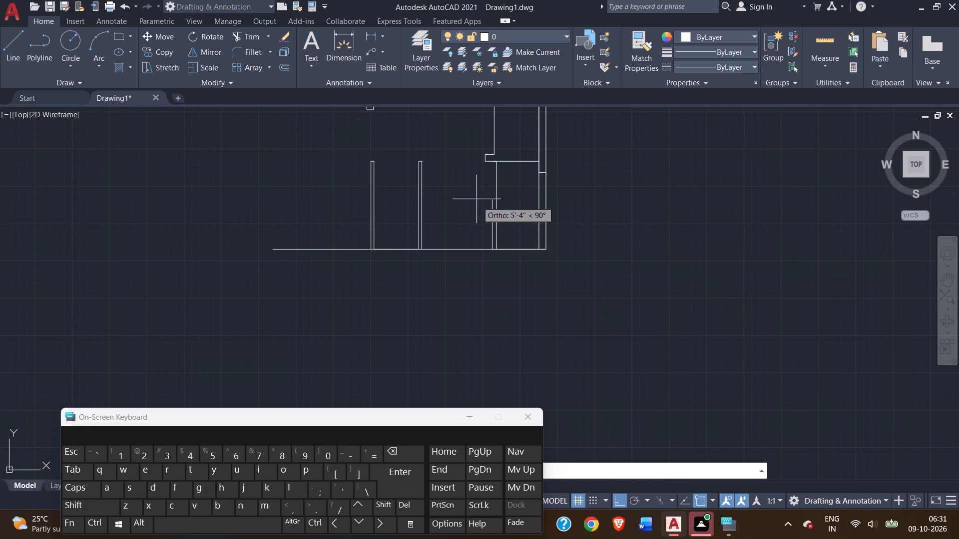
scroll(479, 167, up, 4)
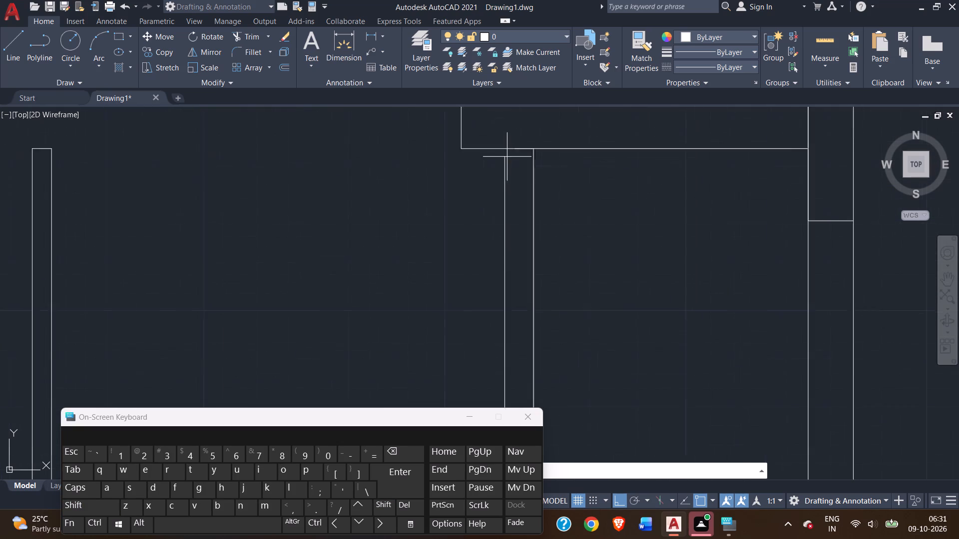
scroll(507, 157, up, 1)
click(502, 146)
right_click(487, 173)
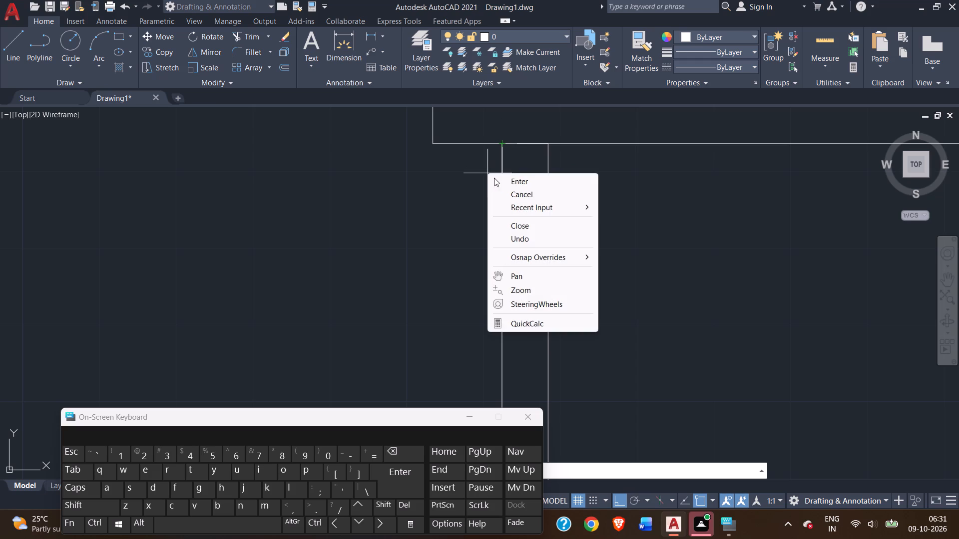
double_click(509, 178)
scroll(458, 276, down, 2)
click(437, 262)
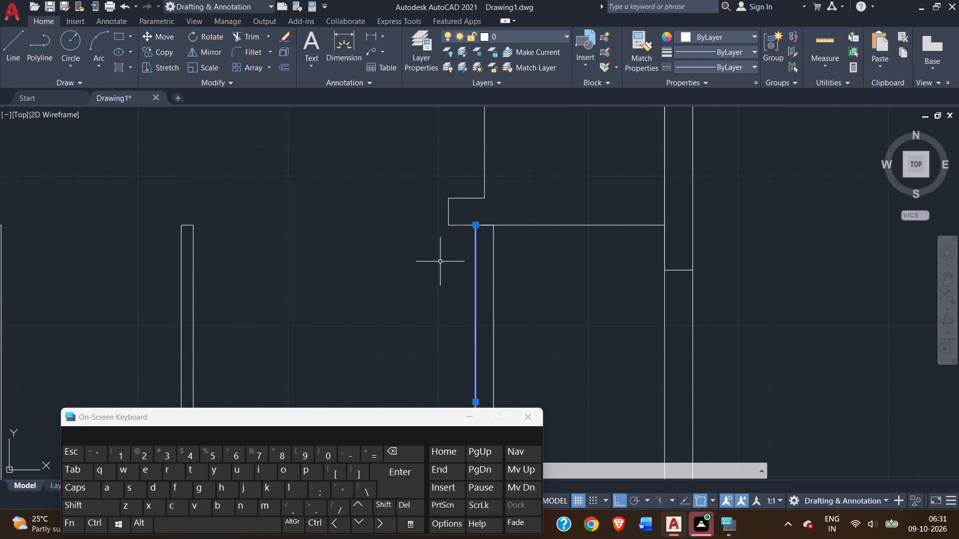
click(437, 269)
right_click(446, 265)
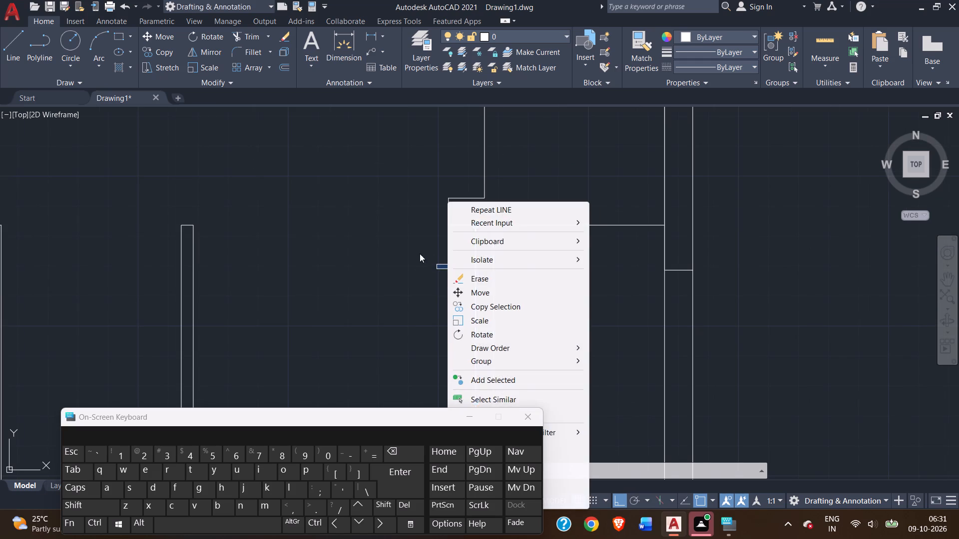
click(420, 254)
click(421, 254)
click(361, 282)
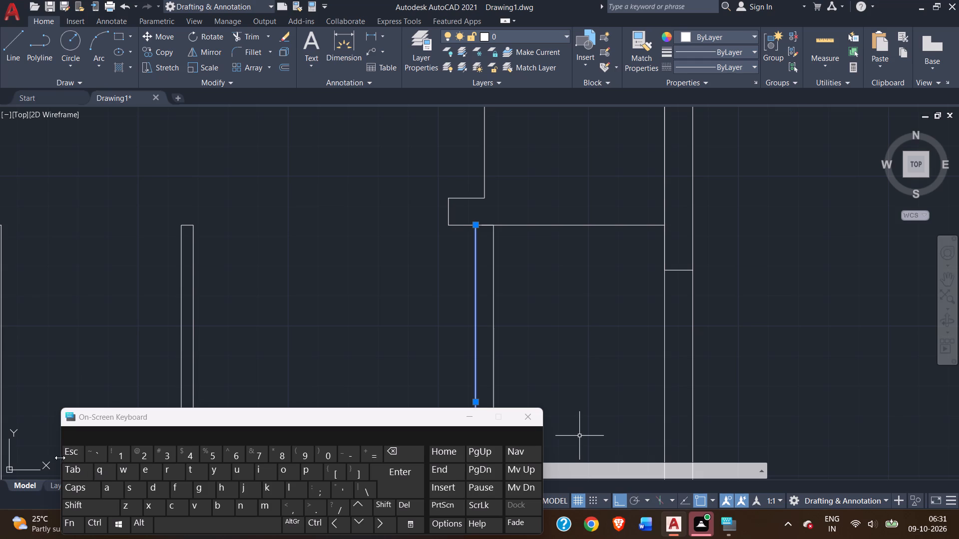
key(Escape)
Check the distance along the south line between the first partition's new west face and the second partition's east face.
scroll(265, 328, down, 2)
middle_drag(272, 325, 278, 277)
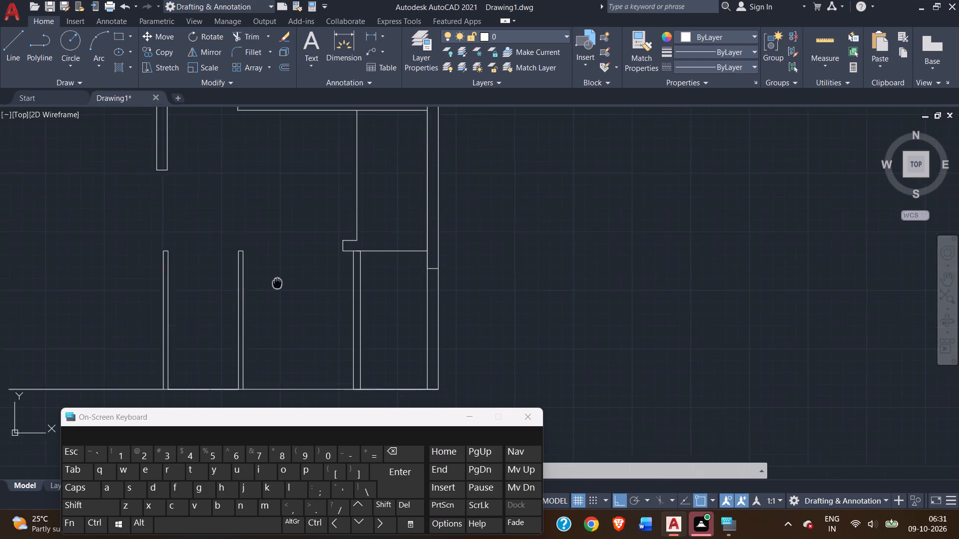
middle_drag(278, 277, 291, 189)
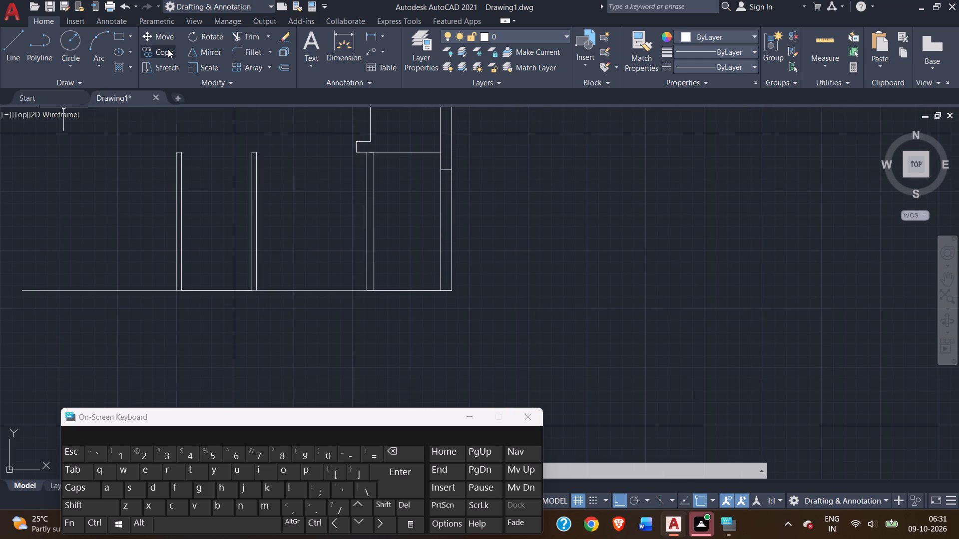
click(346, 43)
scroll(357, 282, up, 1)
click(372, 295)
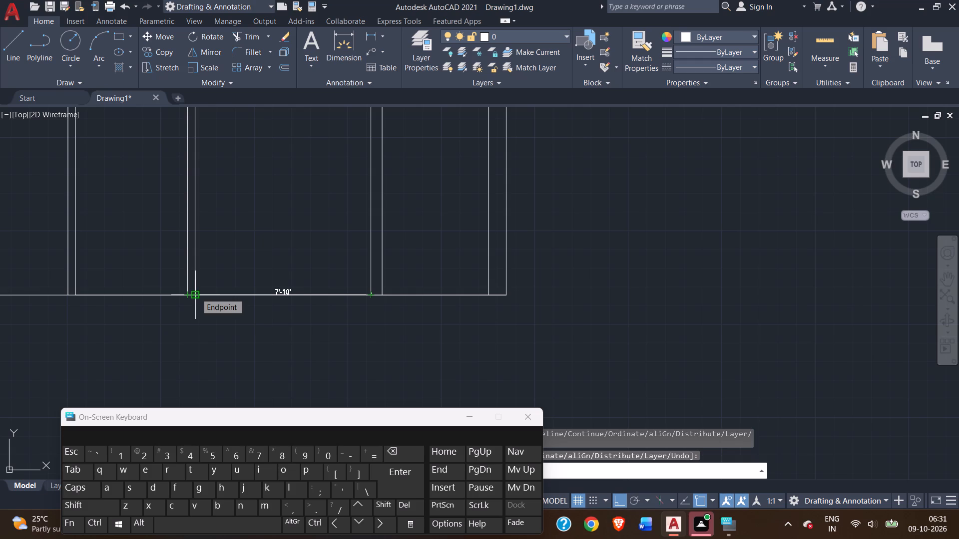
scroll(196, 293, up, 2)
right_click(219, 270)
click(242, 274)
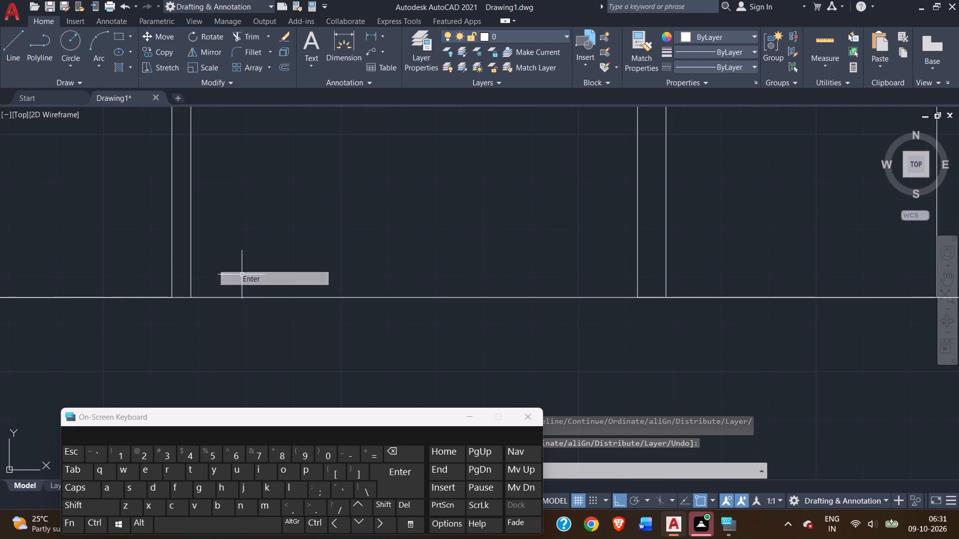
Delete the east face line of the second partition.
click(190, 256)
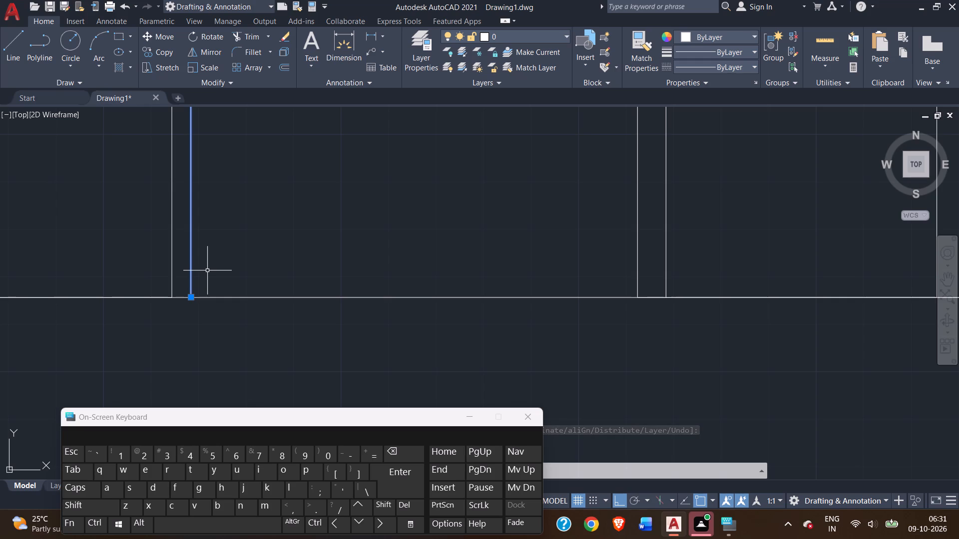
key(Delete)
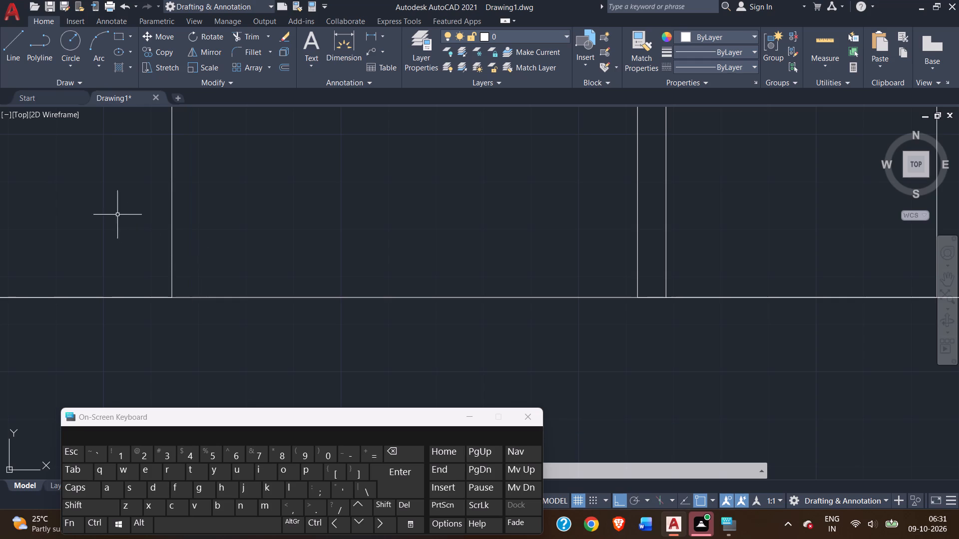
Start a line at the foot of the first partition's west face and run it 8' west along the south line.
click(12, 47)
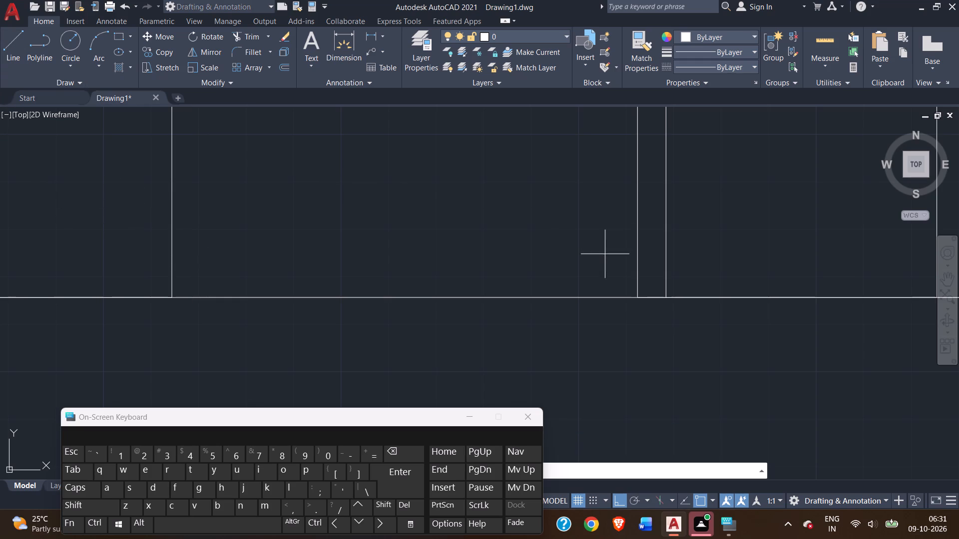
click(636, 297)
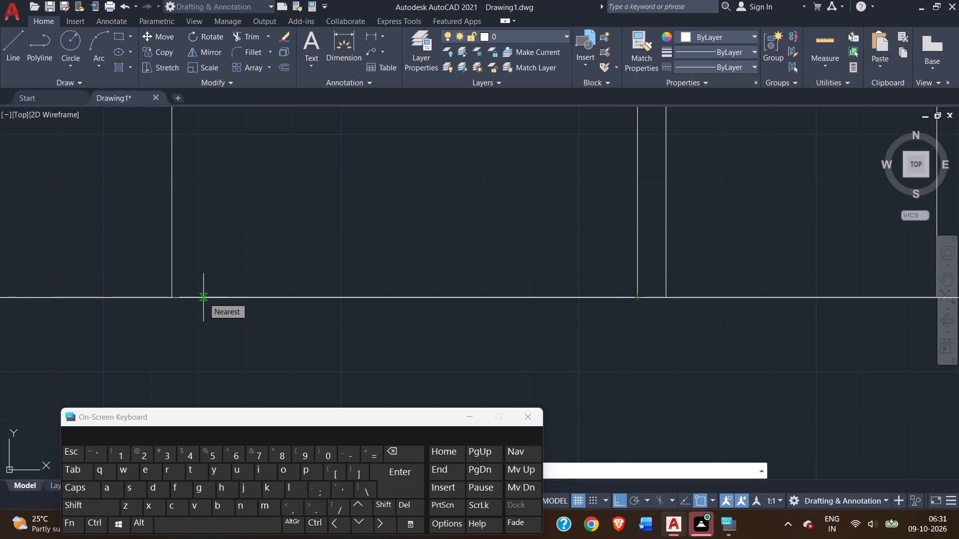
text(8')
key(Return)
Continue the line north to the second partition's top edge, forming its new east face.
scroll(185, 183, down, 2)
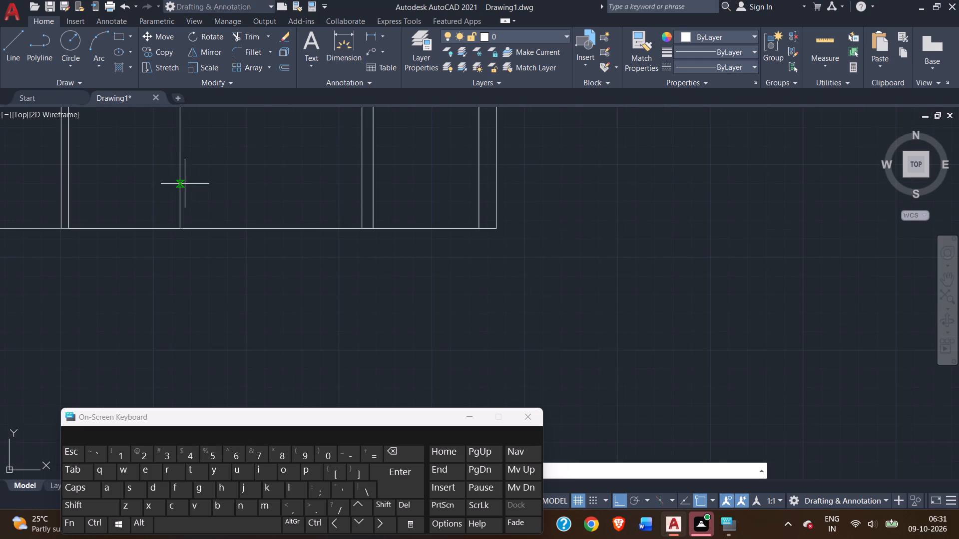
middle_drag(194, 161, 221, 292)
scroll(215, 138, up, 2)
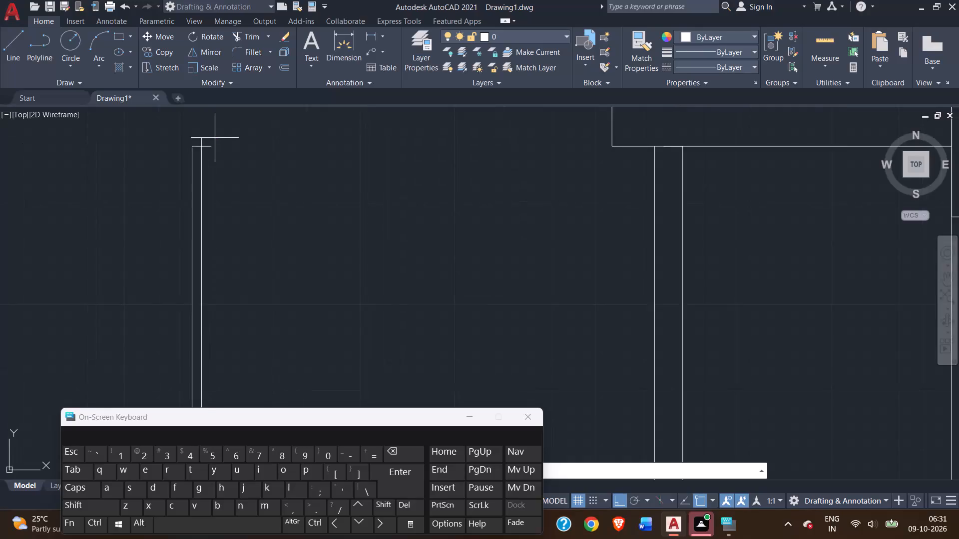
scroll(215, 138, up, 1)
click(196, 150)
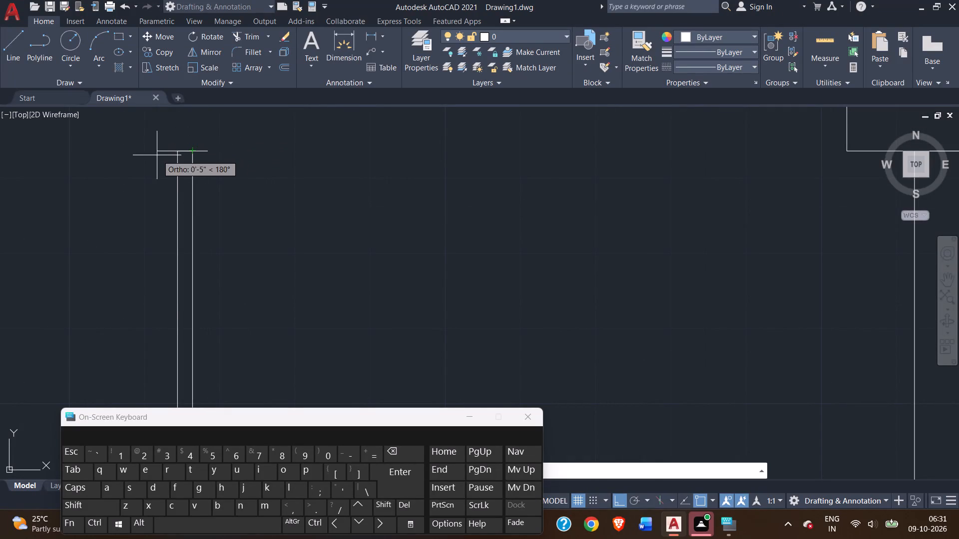
Run the line 6" west along the second partition's top and south to the south line, forming its new west face, and finish it.
scroll(146, 155, down, 3)
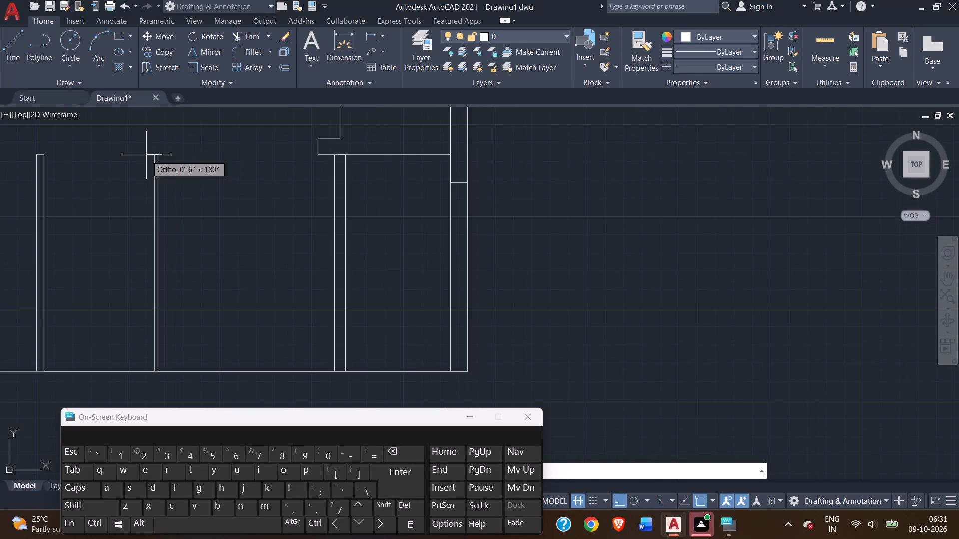
scroll(146, 155, up, 1)
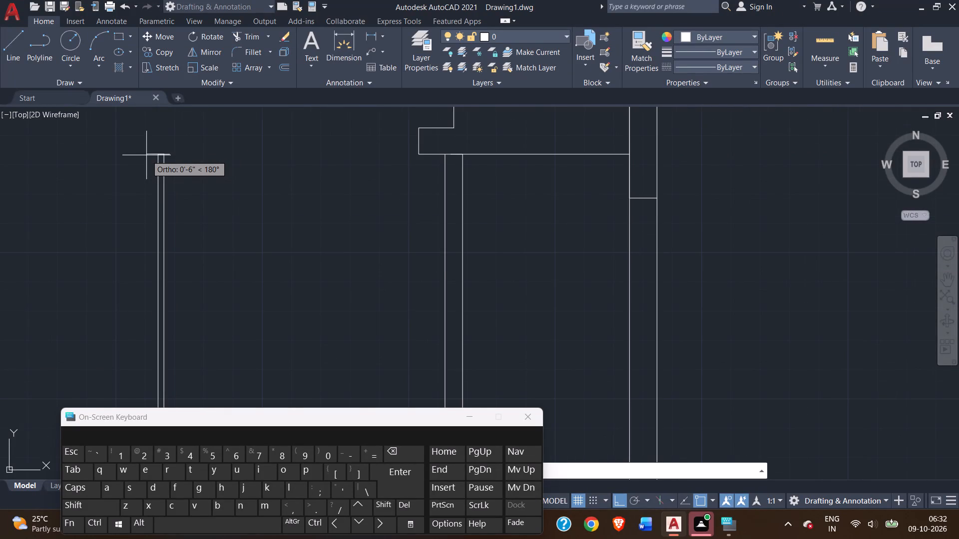
scroll(146, 155, down, 1)
middle_drag(146, 155, 164, 143)
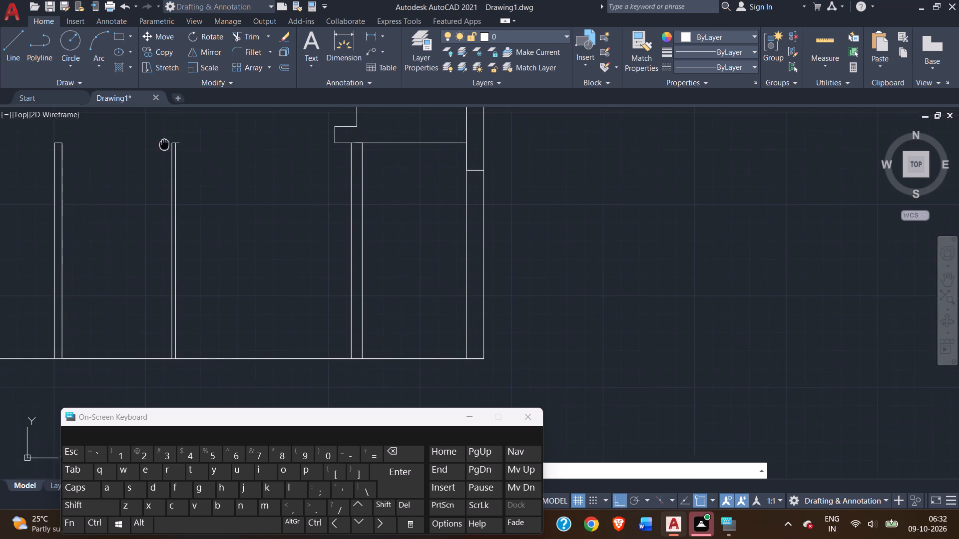
middle_drag(164, 143, 175, 139)
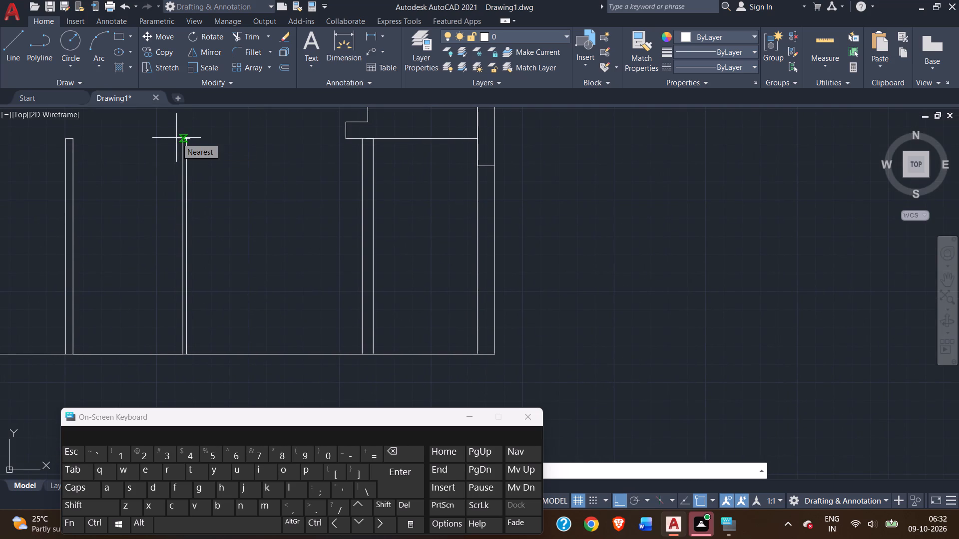
key(6)
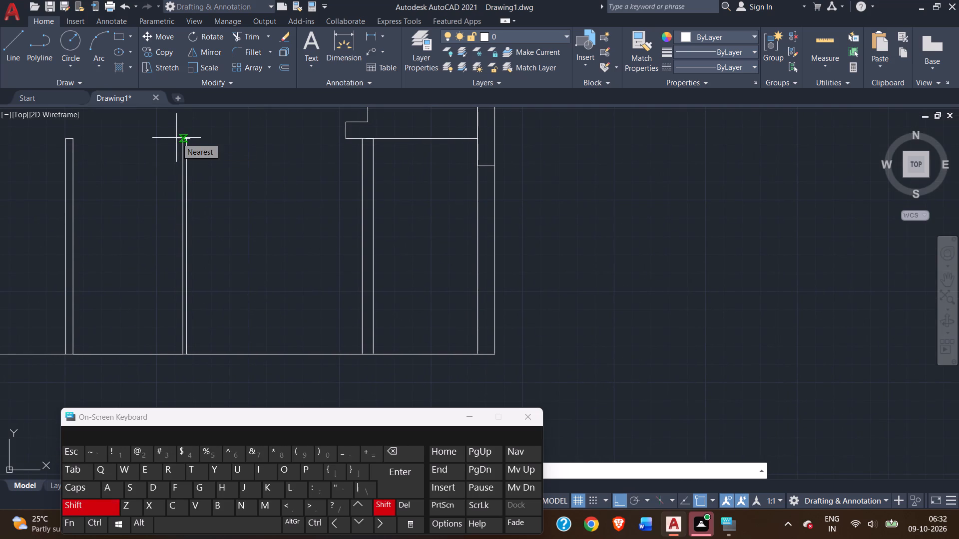
key(shift+quotedbl)
key(Return)
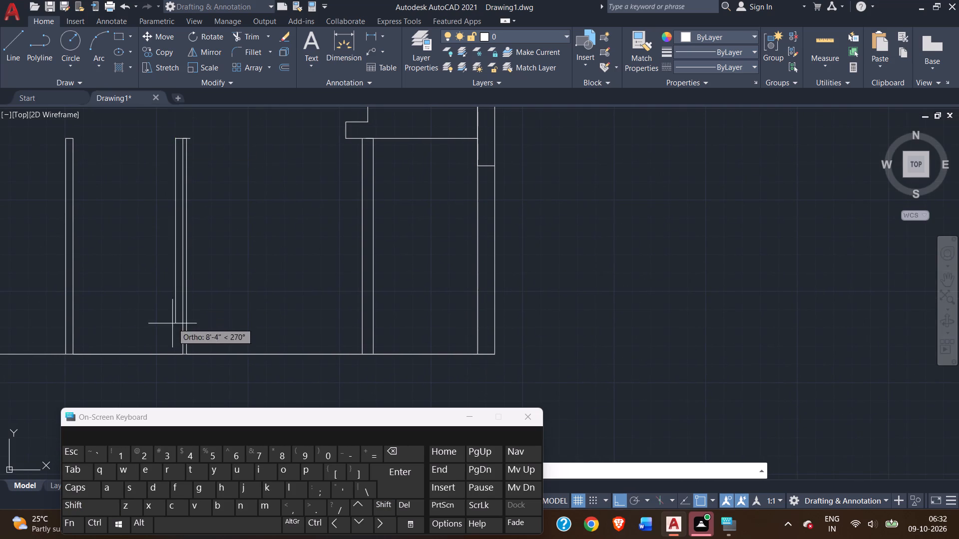
scroll(168, 351, up, 2)
click(184, 358)
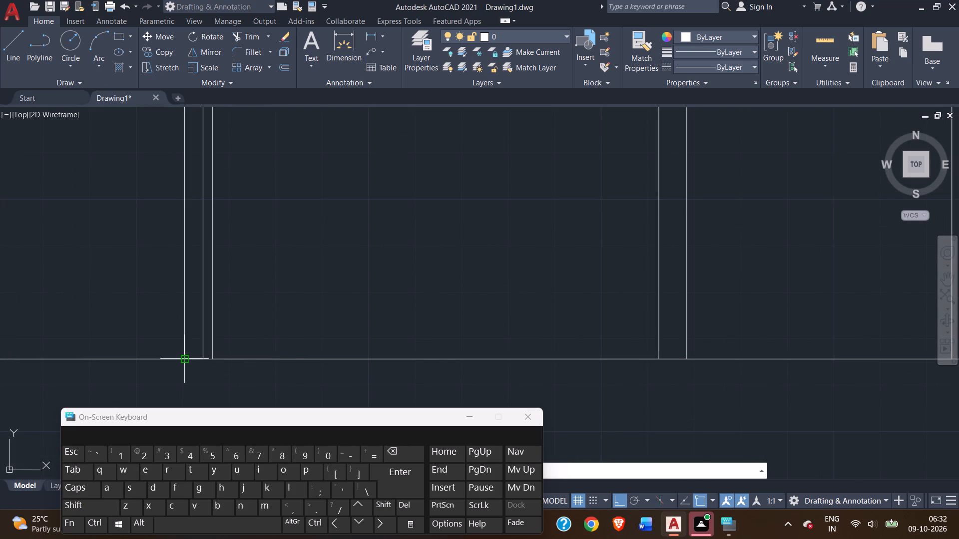
right_click(185, 358)
click(213, 210)
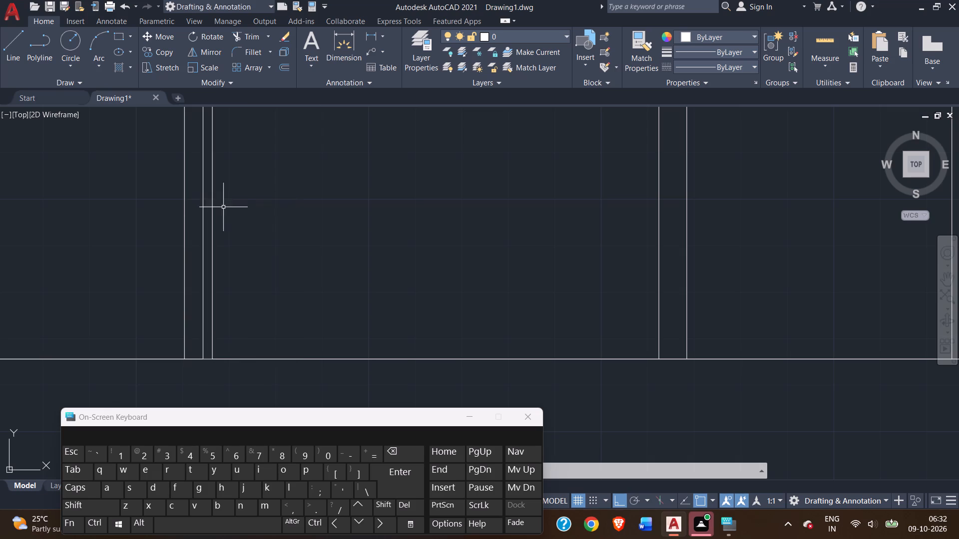
Delete the old west face line left inside the second partition.
click(203, 210)
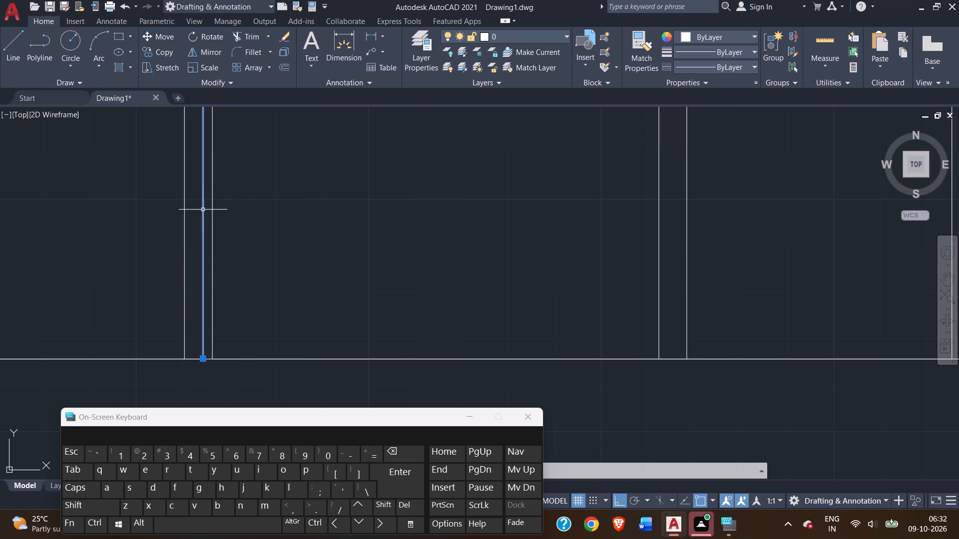
key(Delete)
Draw a line 5' west along the south line from the foot of the second partition's new west face and finish it.
scroll(211, 210, down, 2)
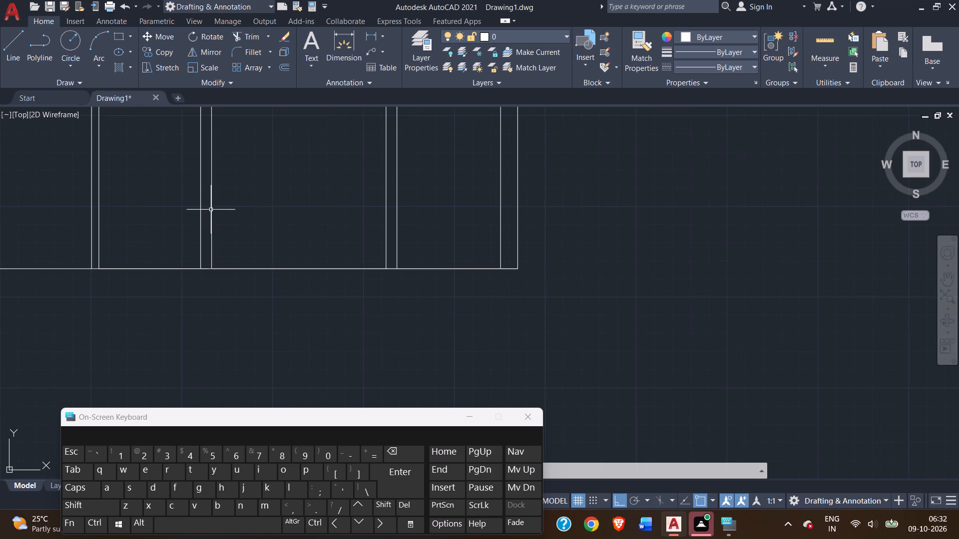
scroll(208, 208, down, 2)
middle_drag(182, 207, 203, 203)
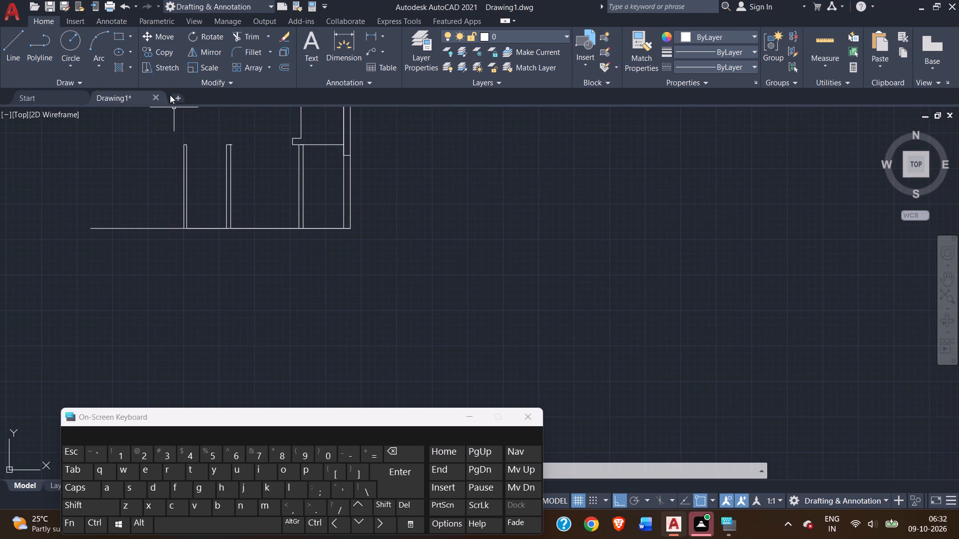
click(328, 50)
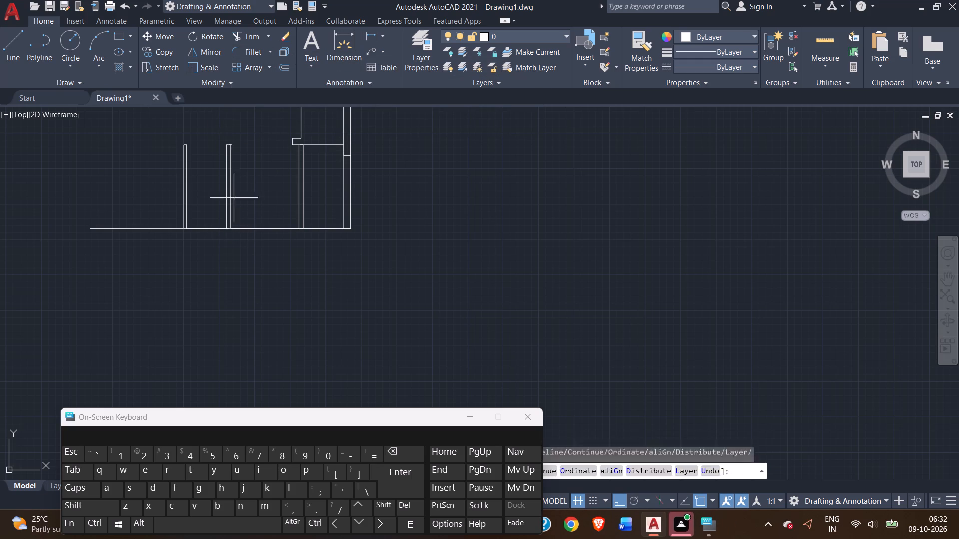
click(9, 56)
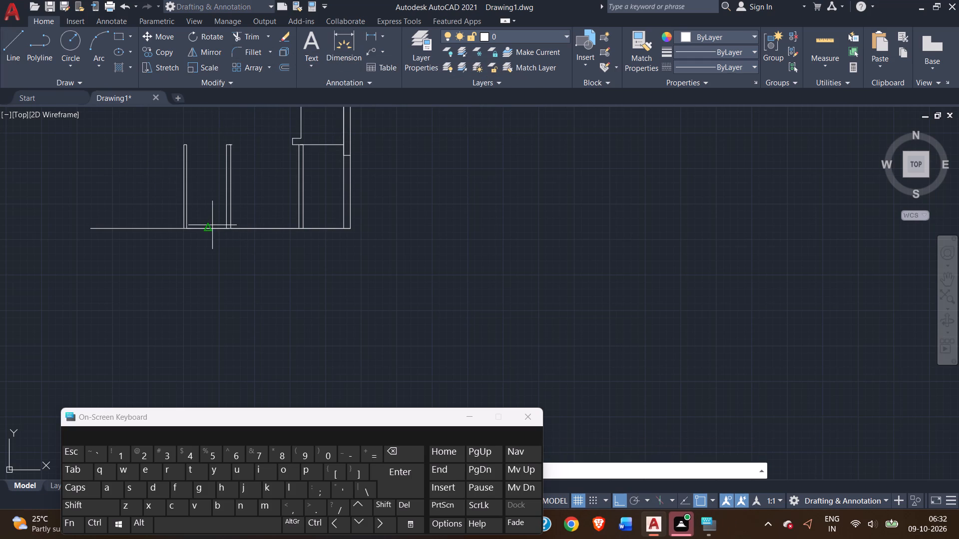
scroll(213, 225, up, 2)
click(241, 233)
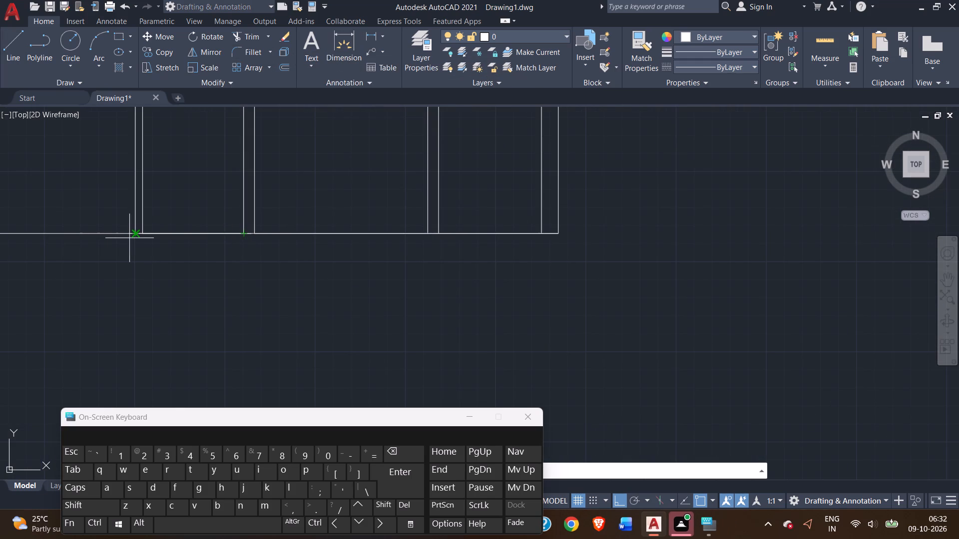
text(5')
key(Return)
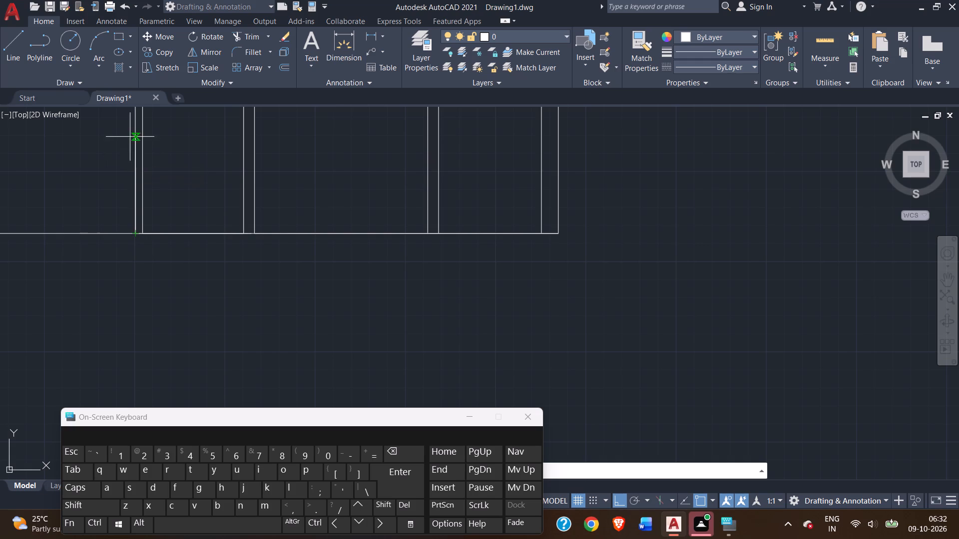
scroll(130, 137, up, 5)
middle_drag(155, 127, 166, 159)
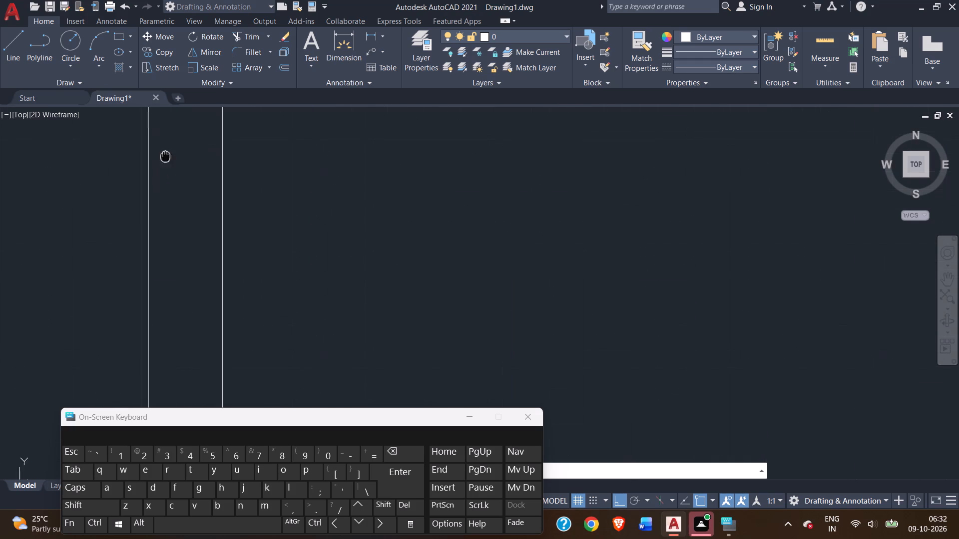
middle_drag(166, 159, 200, 295)
scroll(196, 268, down, 2)
scroll(199, 199, down, 2)
middle_drag(201, 180, 203, 192)
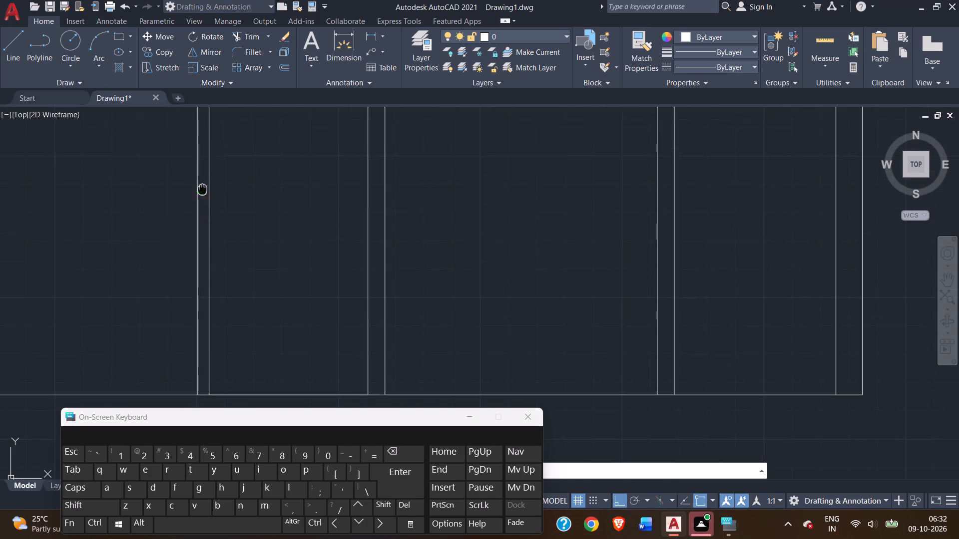
middle_drag(203, 192, 220, 271)
scroll(215, 146, up, 4)
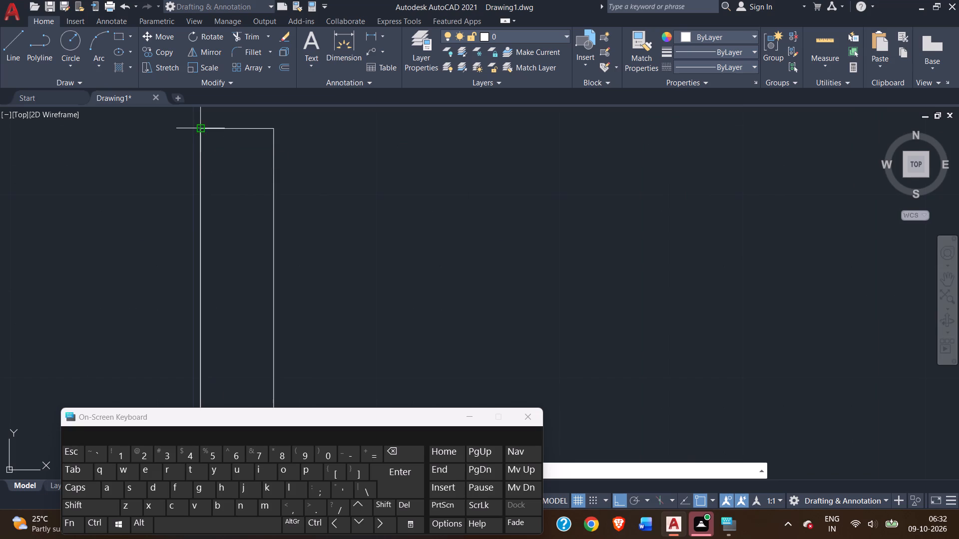
scroll(205, 122, up, 2)
right_click(148, 144)
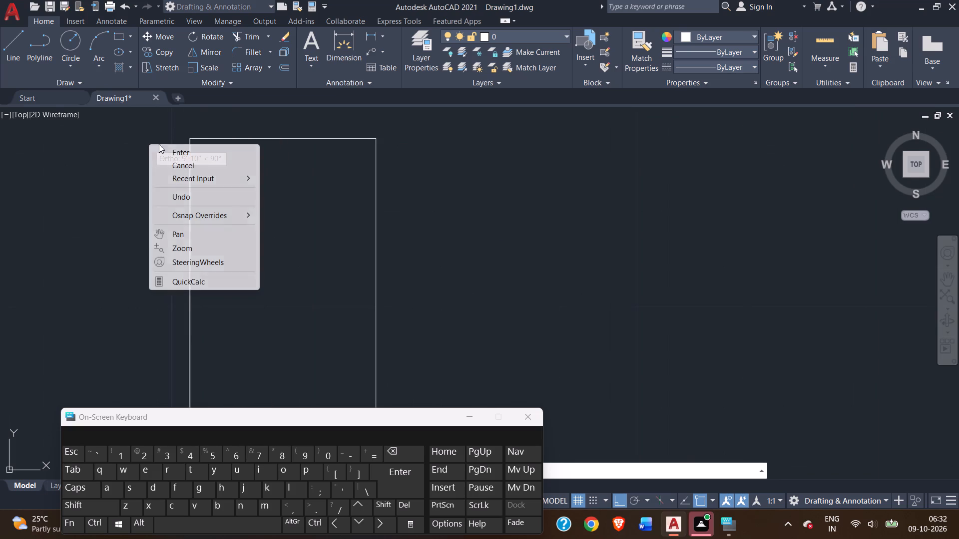
click(183, 151)
Delete the third partition's old east face line and the short line across its top.
scroll(151, 230, down, 3)
middle_drag(213, 269, 209, 232)
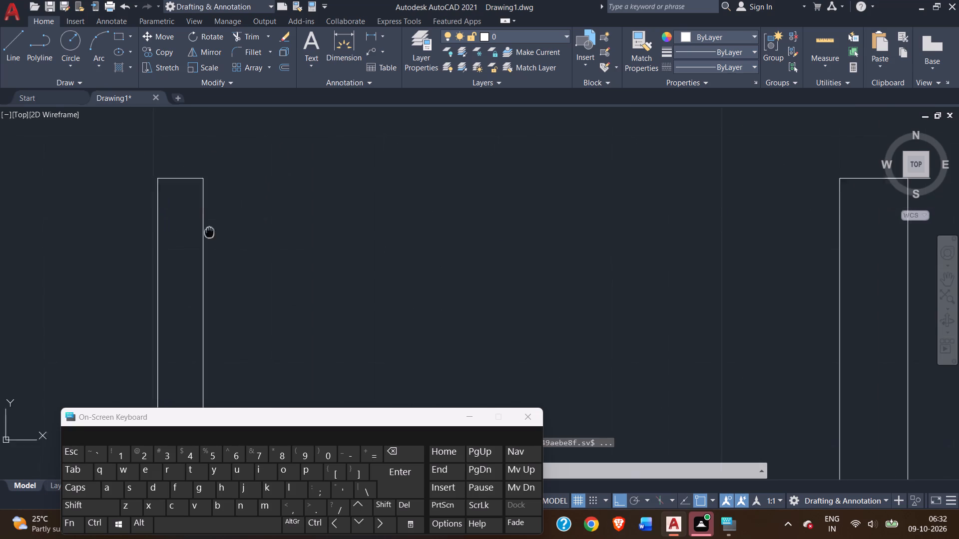
middle_drag(209, 232, 202, 148)
click(195, 162)
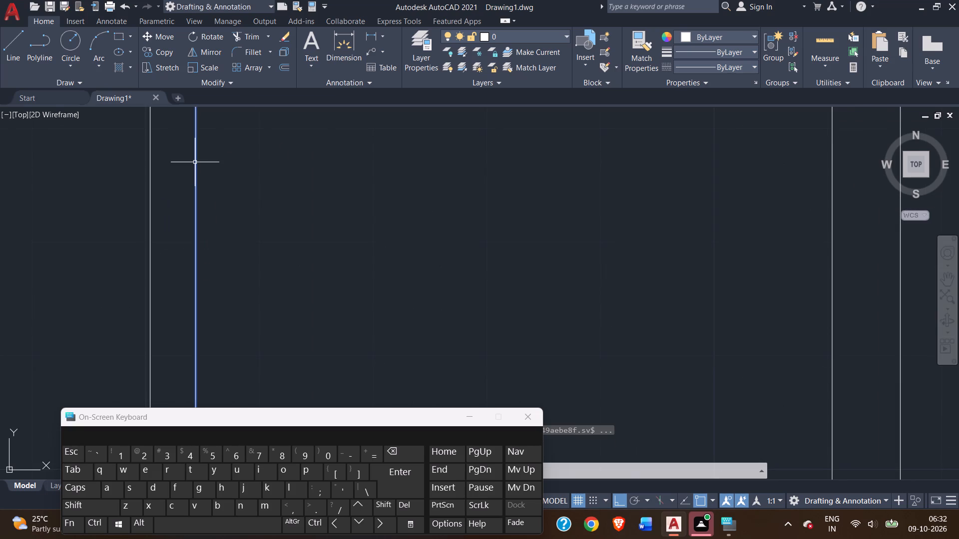
key(Delete)
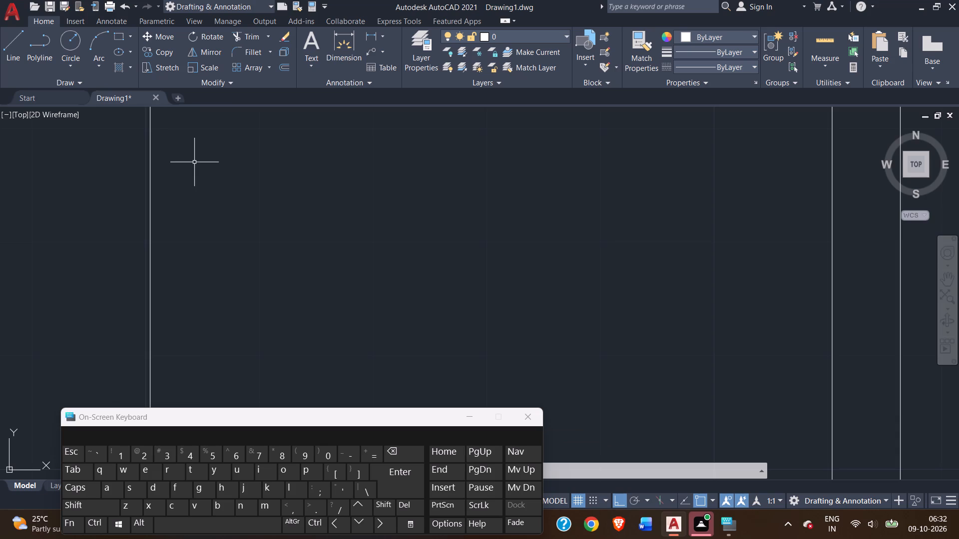
middle_drag(194, 162, 292, 261)
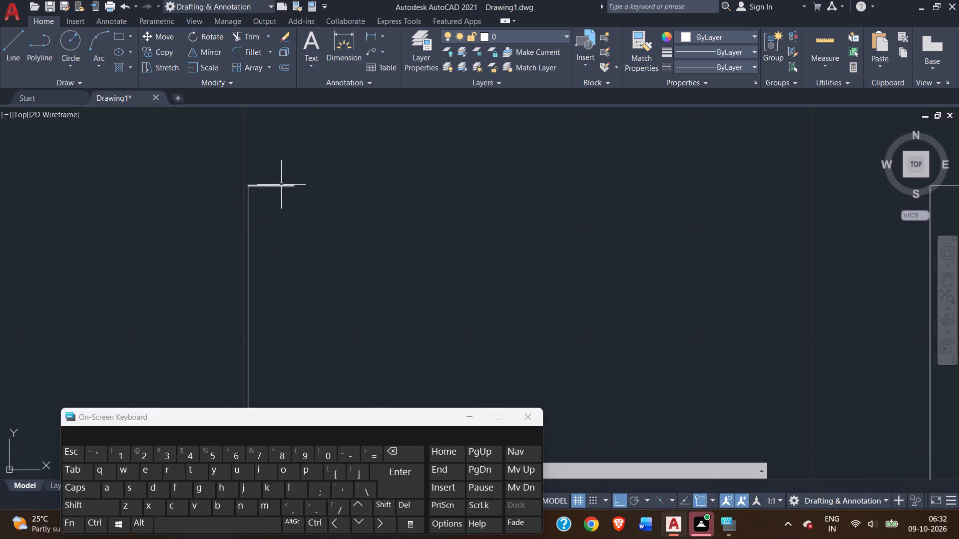
click(281, 186)
key(Delete)
Draw a line 6" west from the top of the third partition's east face and south to the south line, forming its west face.
click(15, 53)
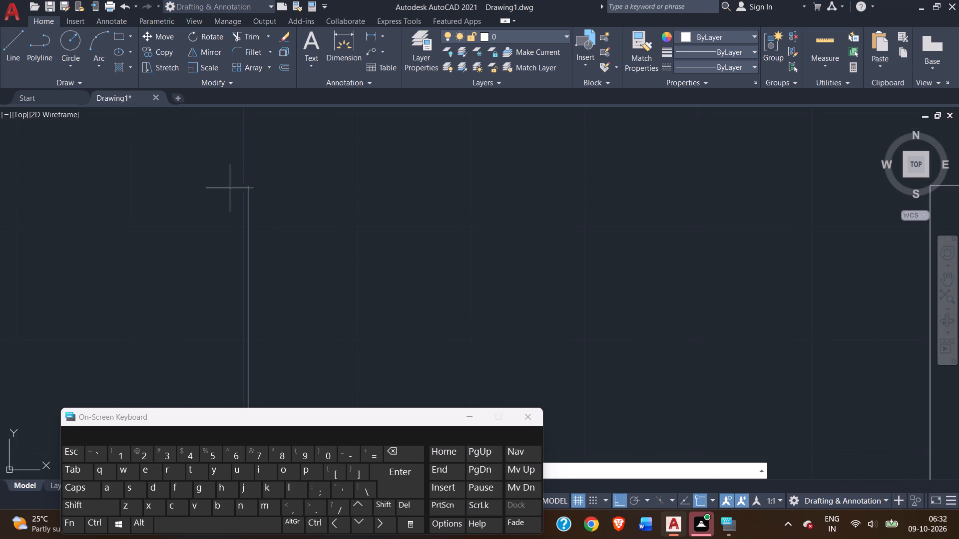
click(245, 185)
scroll(173, 192, down, 3)
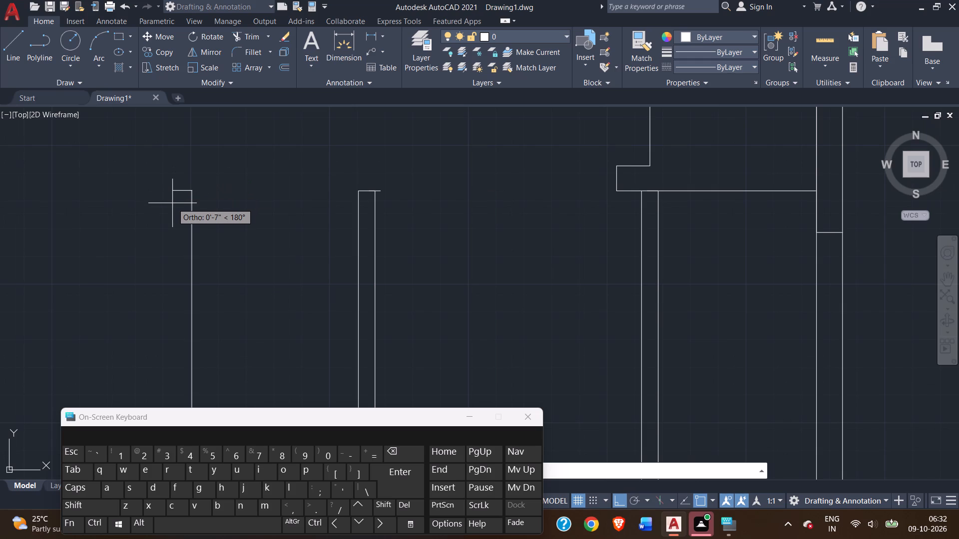
key(6)
key(shift+quotedbl)
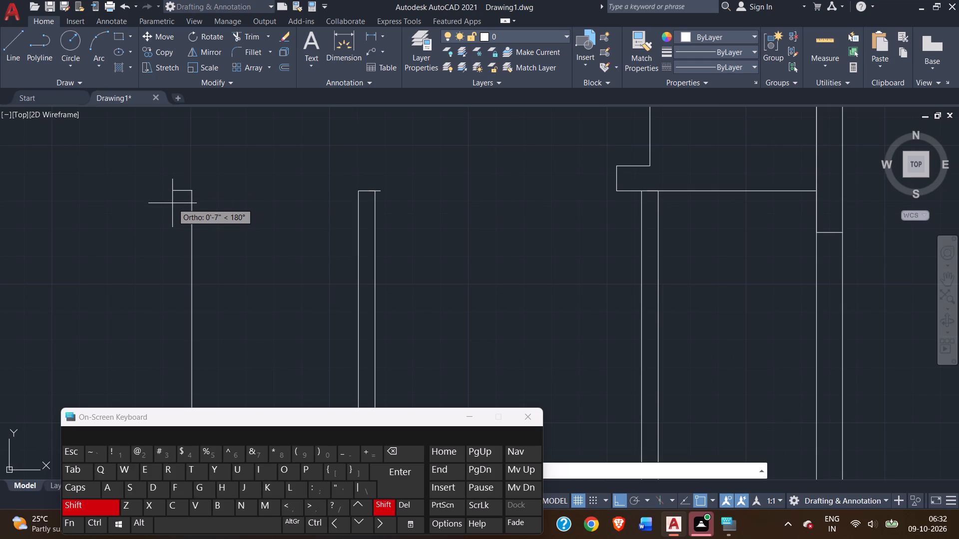
key(Return)
scroll(172, 205, down, 2)
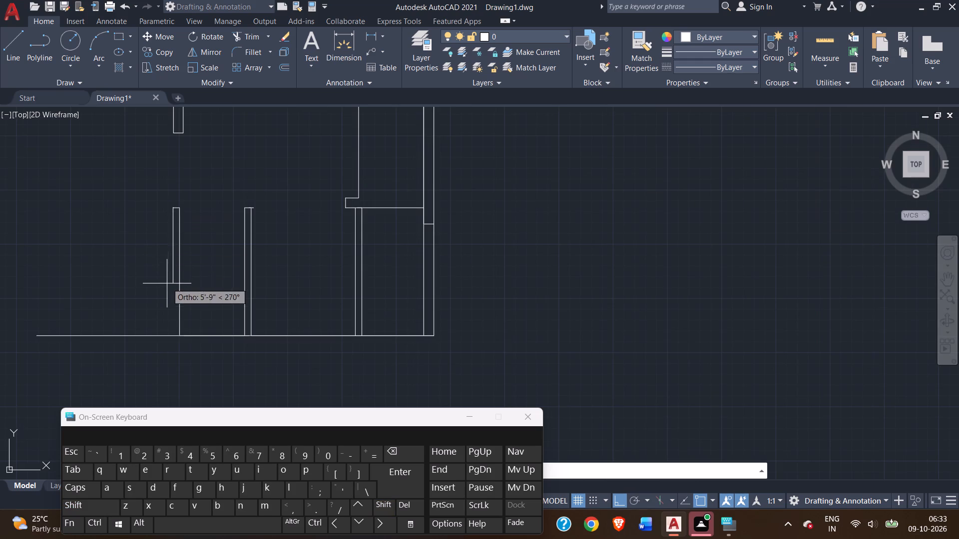
middle_drag(167, 284, 159, 220)
scroll(163, 269, up, 3)
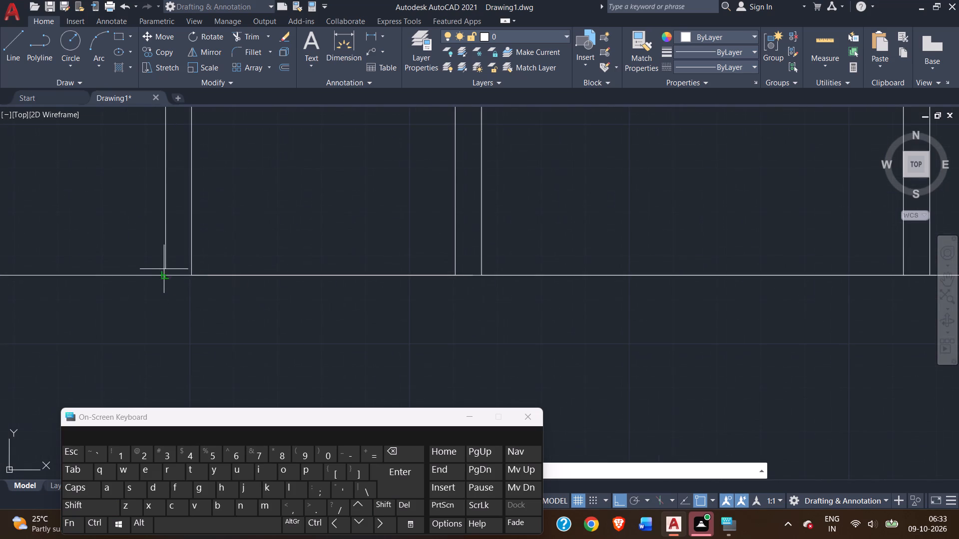
click(166, 276)
right_click(164, 276)
click(186, 283)
Delete the leftover short line overhanging the top of the second partition.
middle_drag(267, 214, 215, 350)
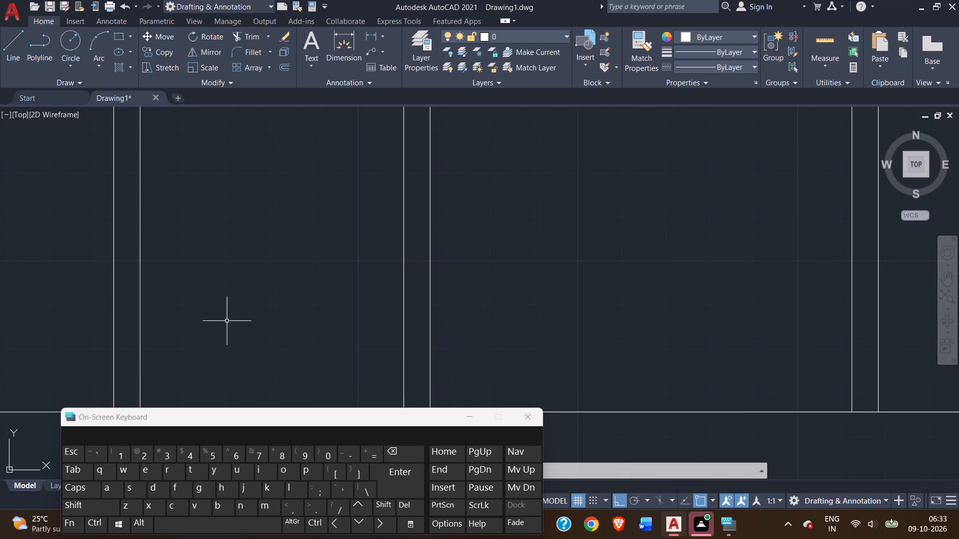
scroll(230, 321, down, 1)
scroll(280, 252, down, 1)
middle_drag(280, 252, 258, 339)
scroll(303, 226, up, 4)
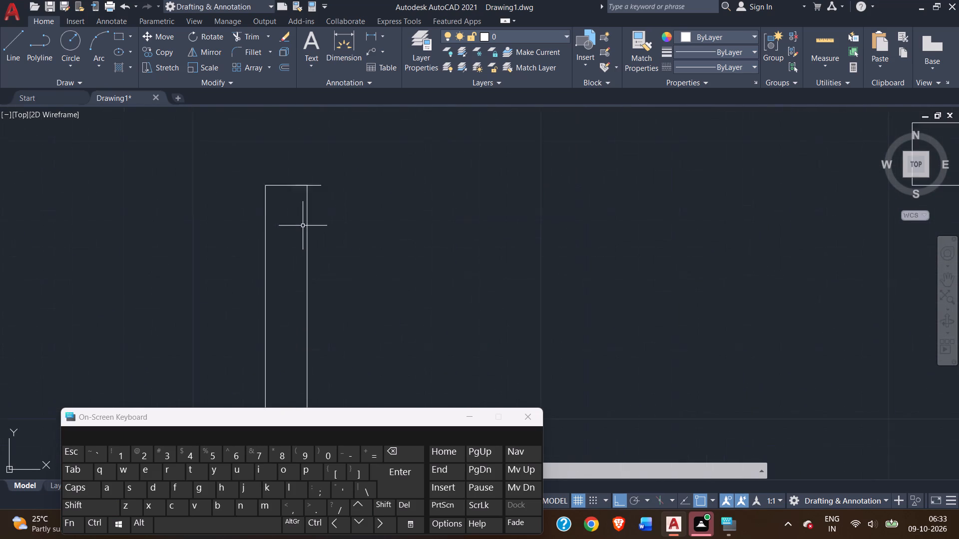
click(311, 161)
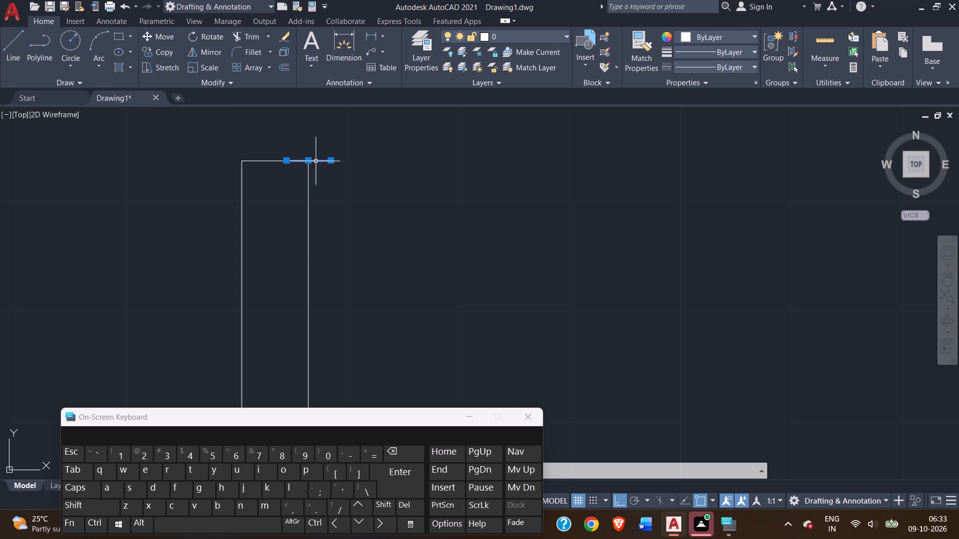
key(Delete)
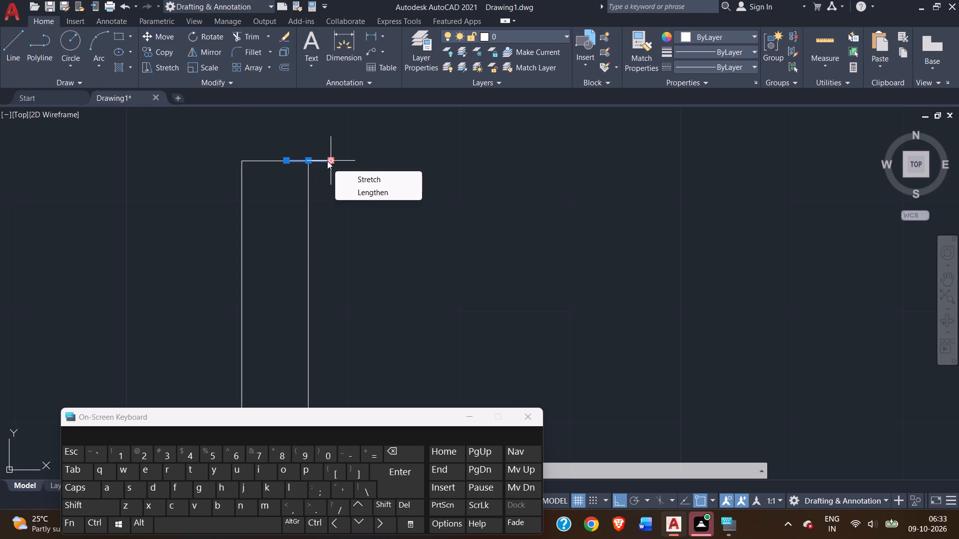
key(Delete)
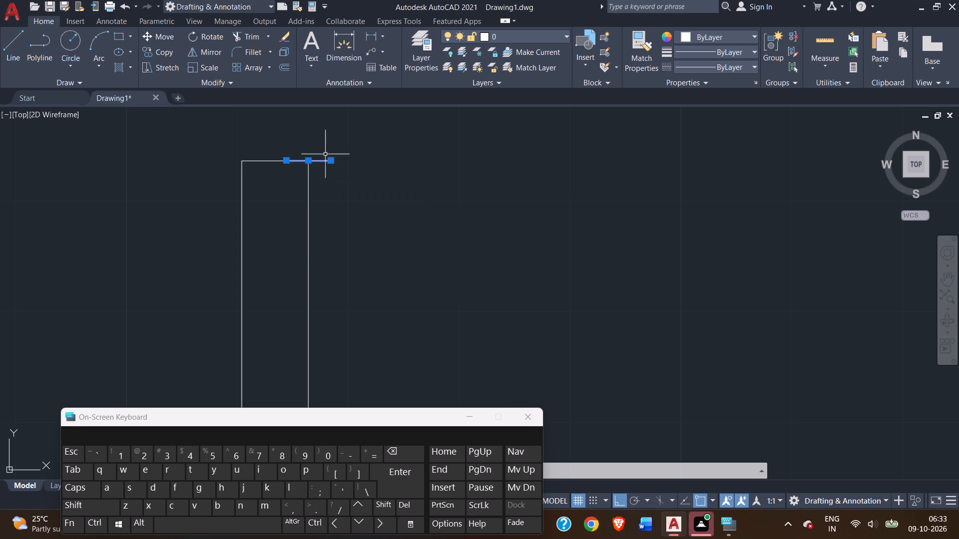
key(Delete)
Measure the south line from the foot of the third partition's west face to its west end, without placing a dimension.
scroll(385, 152, down, 3)
scroll(382, 200, down, 3)
middle_drag(368, 252, 368, 251)
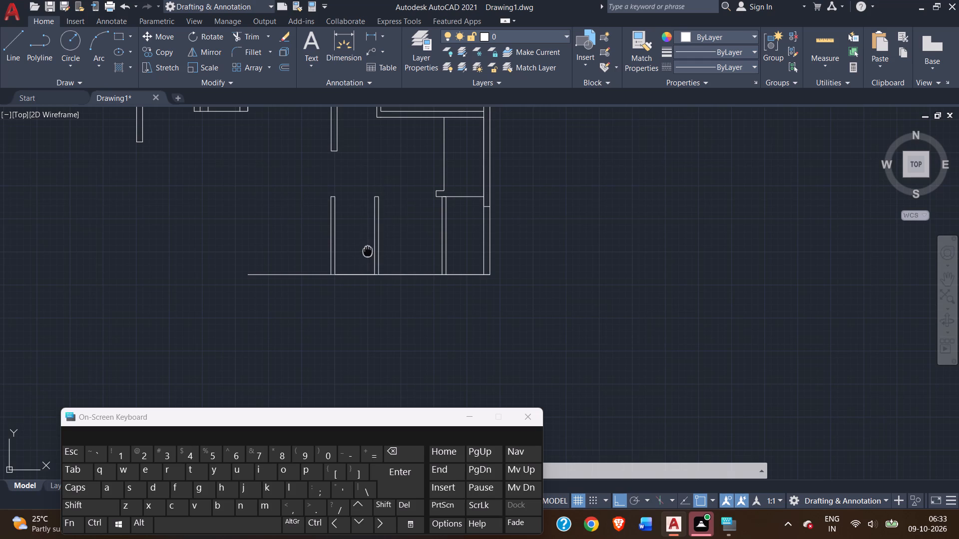
middle_drag(368, 251, 370, 227)
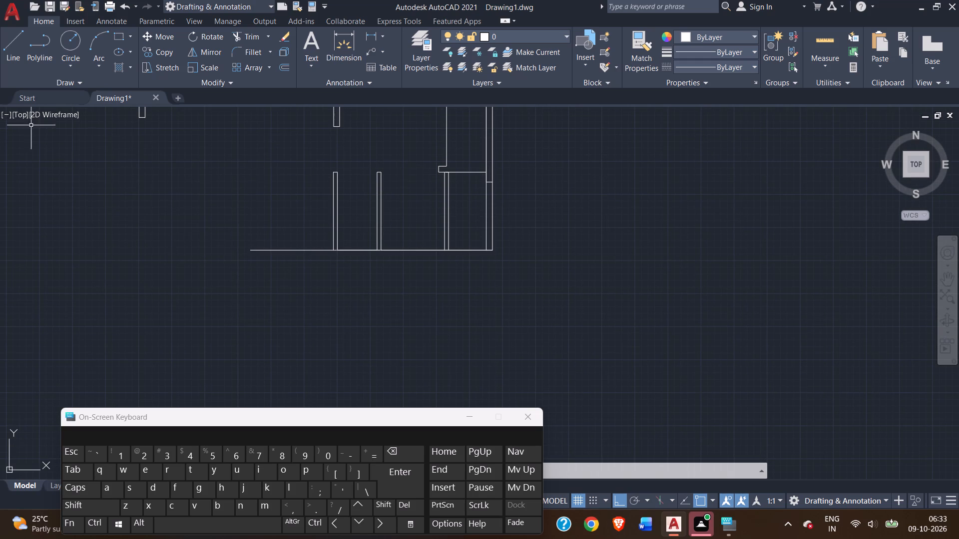
click(334, 50)
scroll(334, 267, up, 3)
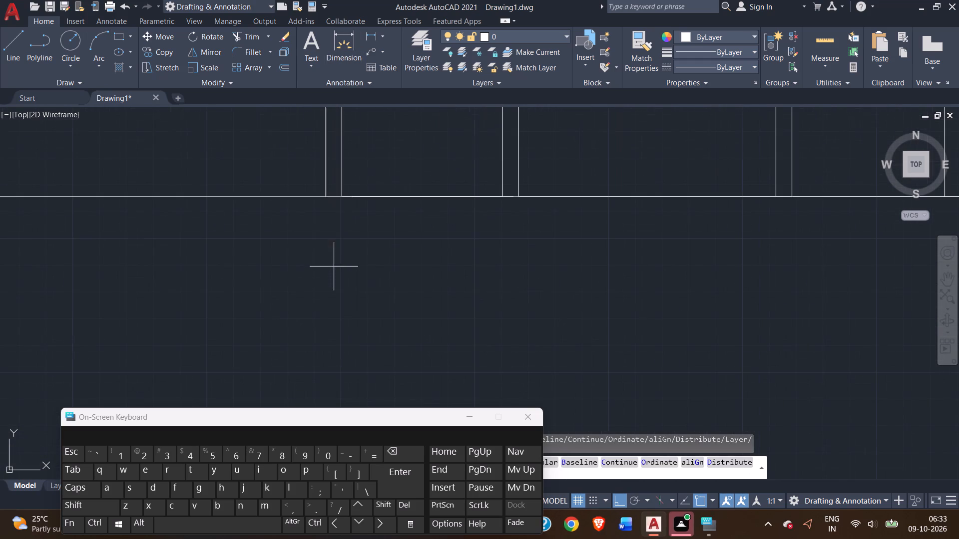
click(326, 194)
scroll(162, 193, down, 2)
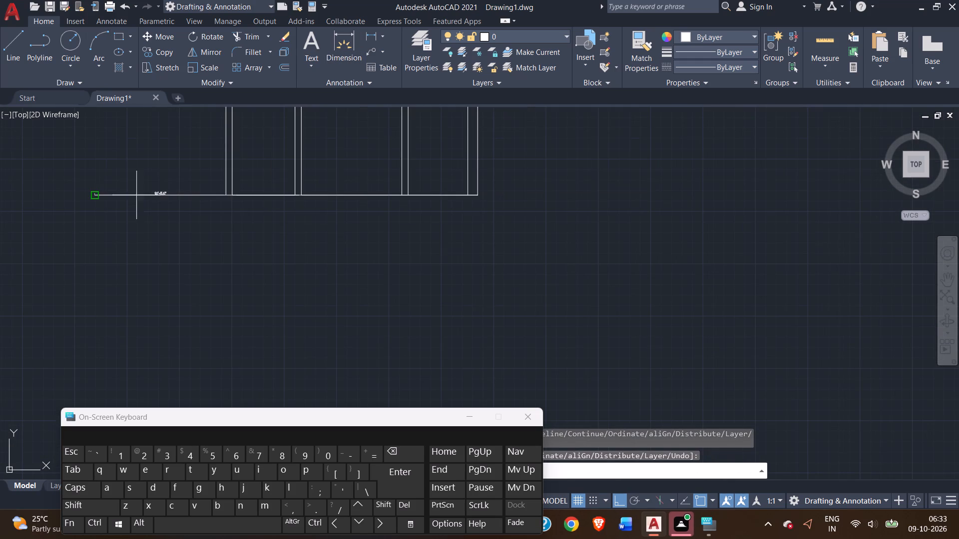
scroll(95, 197, up, 2)
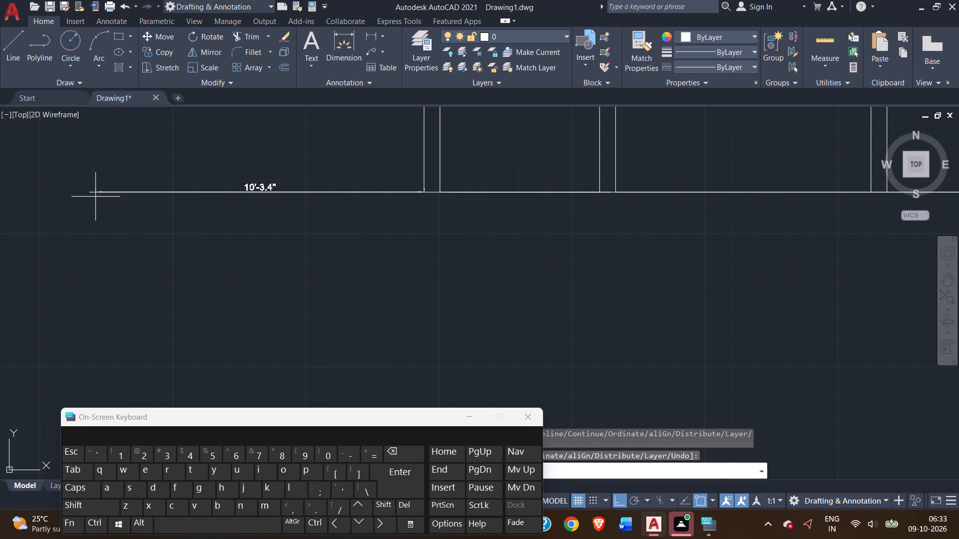
scroll(95, 197, up, 1)
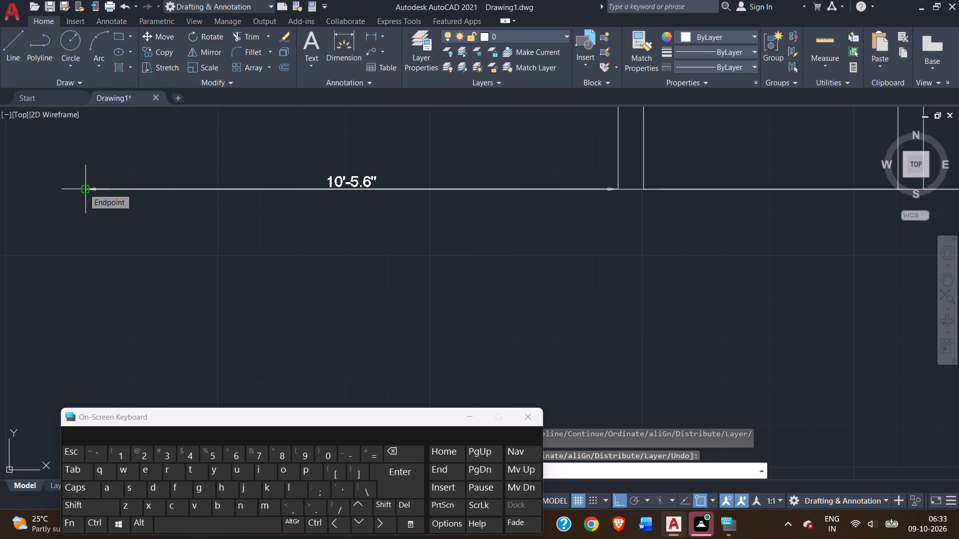
right_click(192, 123)
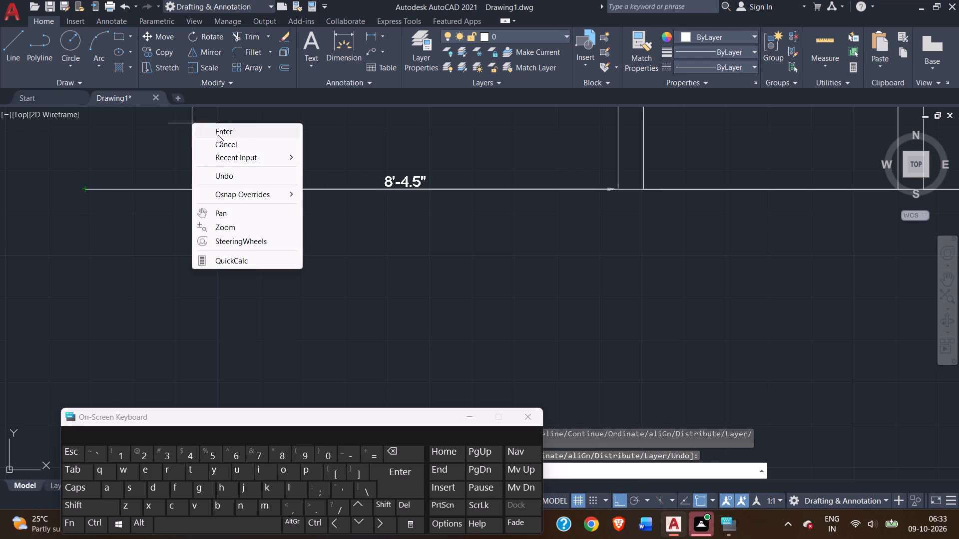
click(218, 135)
Draw a line from the west end of the south line north to the southeast corner of the small room above.
scroll(267, 143, down, 3)
middle_drag(284, 210, 388, 361)
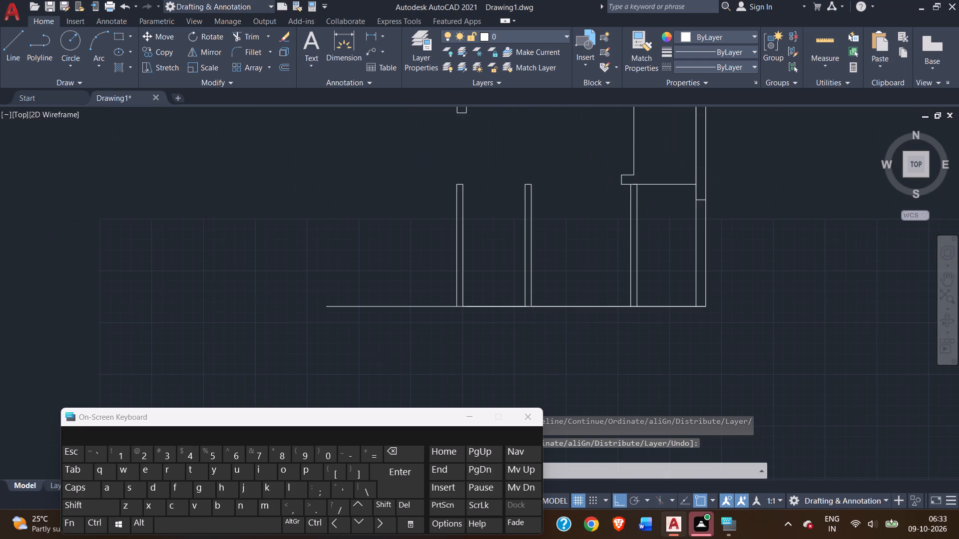
scroll(385, 342, down, 2)
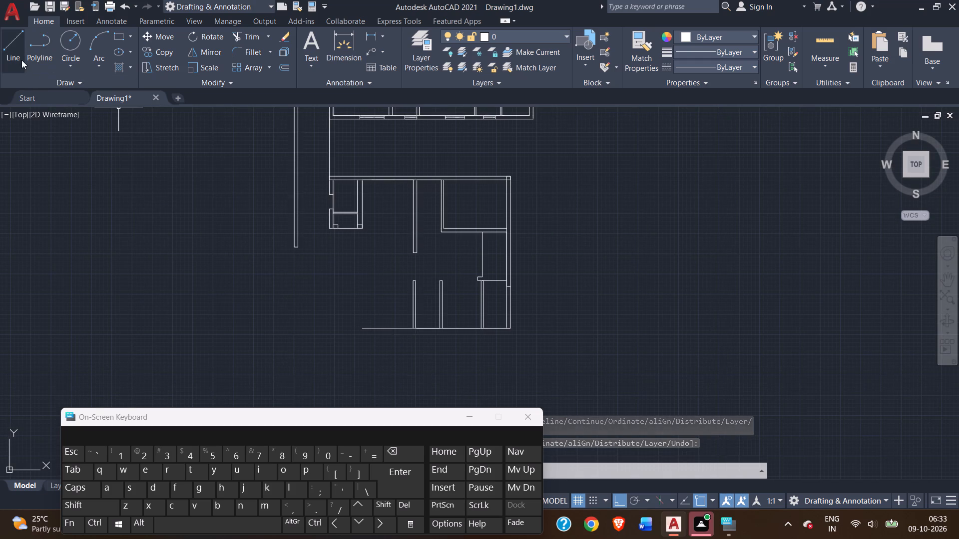
click(21, 60)
scroll(352, 232, up, 3)
scroll(367, 241, down, 1)
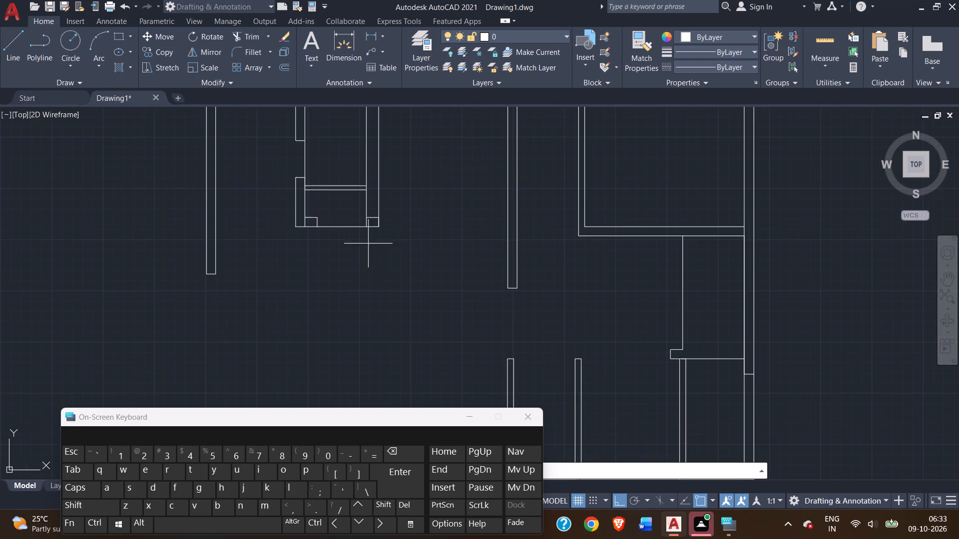
middle_drag(384, 283, 368, 173)
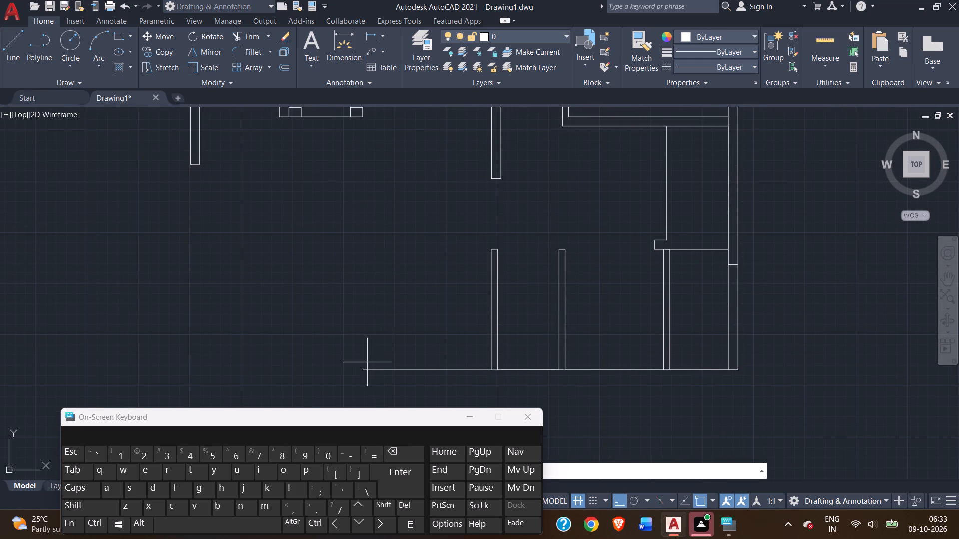
click(366, 368)
scroll(359, 114, up, 1)
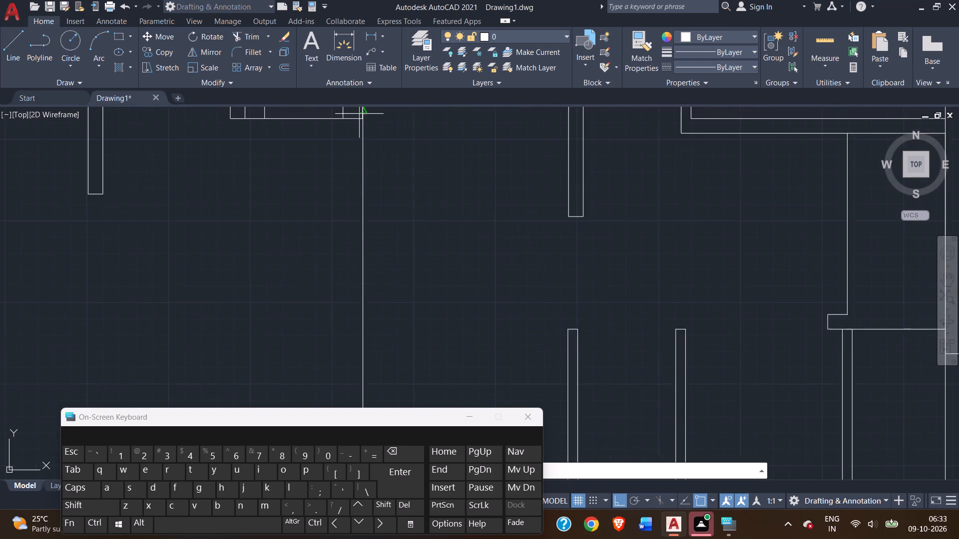
scroll(359, 114, up, 1)
click(362, 120)
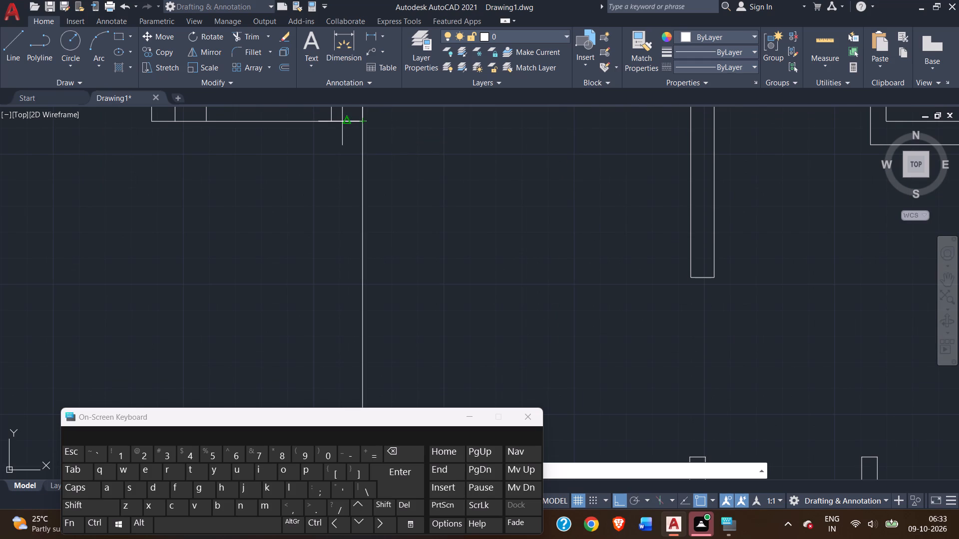
Continue the line west across the small room's east wall thickness and south to the level of the south line, forming the wall's other face.
click(332, 122)
scroll(335, 225, down, 2)
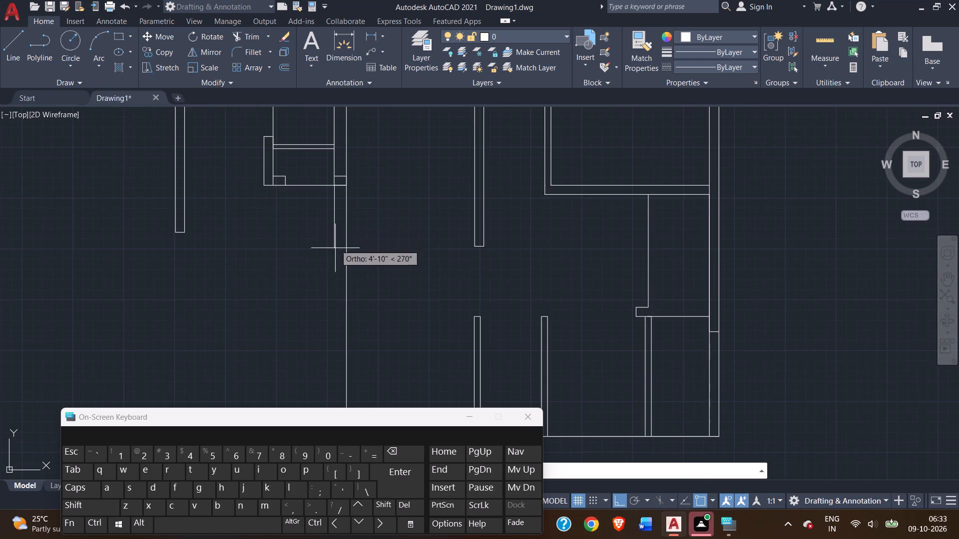
middle_drag(335, 283, 333, 139)
scroll(333, 308, up, 2)
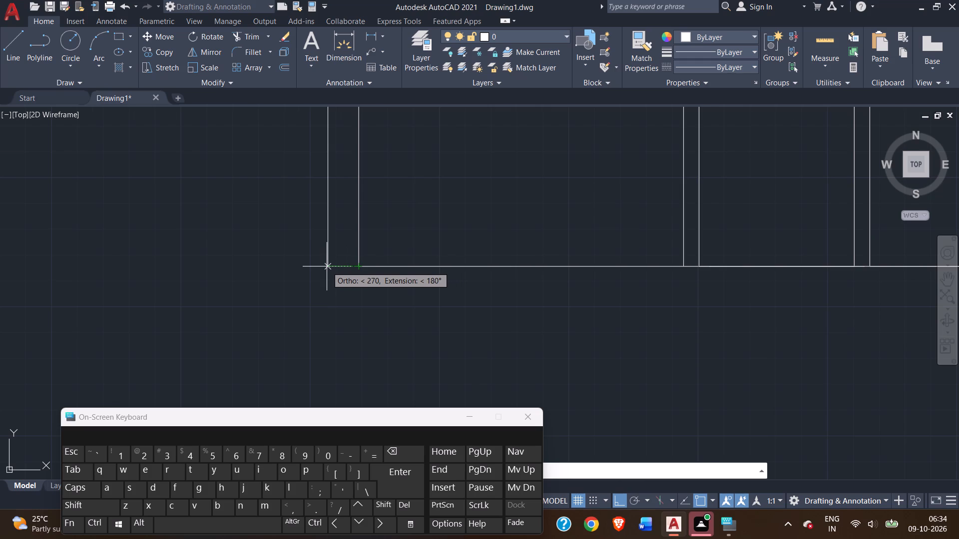
scroll(327, 267, up, 1)
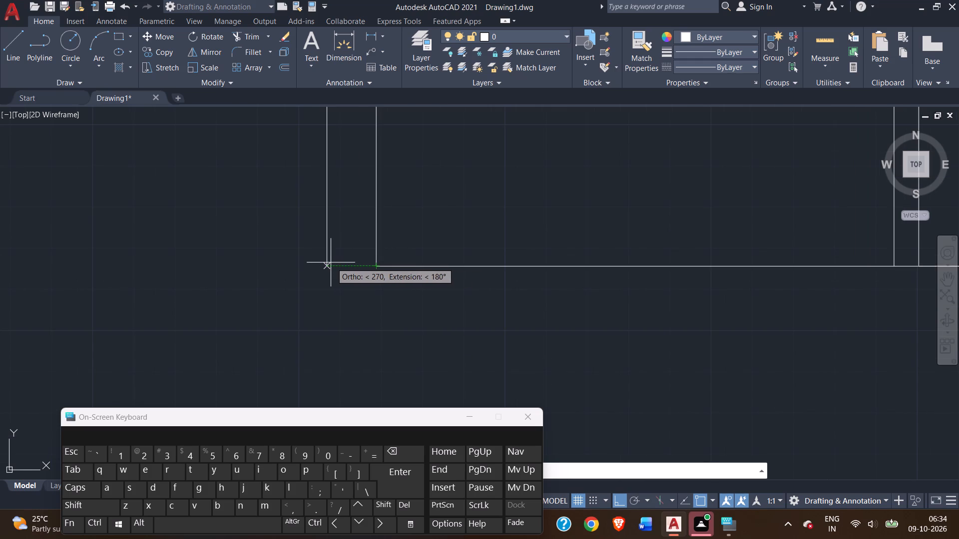
click(328, 266)
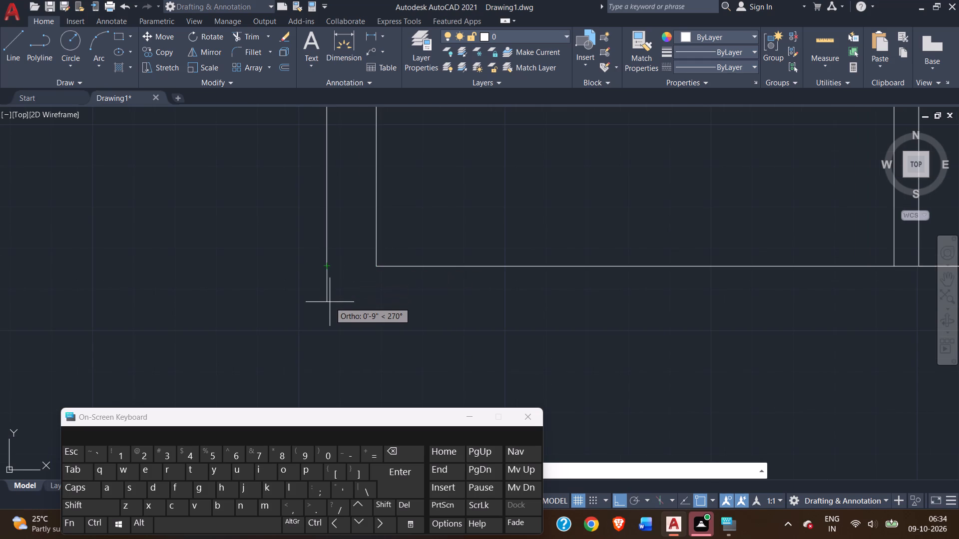
Continue the line 9" south, east to align with the east wall's outer face, and north to close the south wall's southeast corner.
key(9)
key(shift+quotedbl)
key(Return)
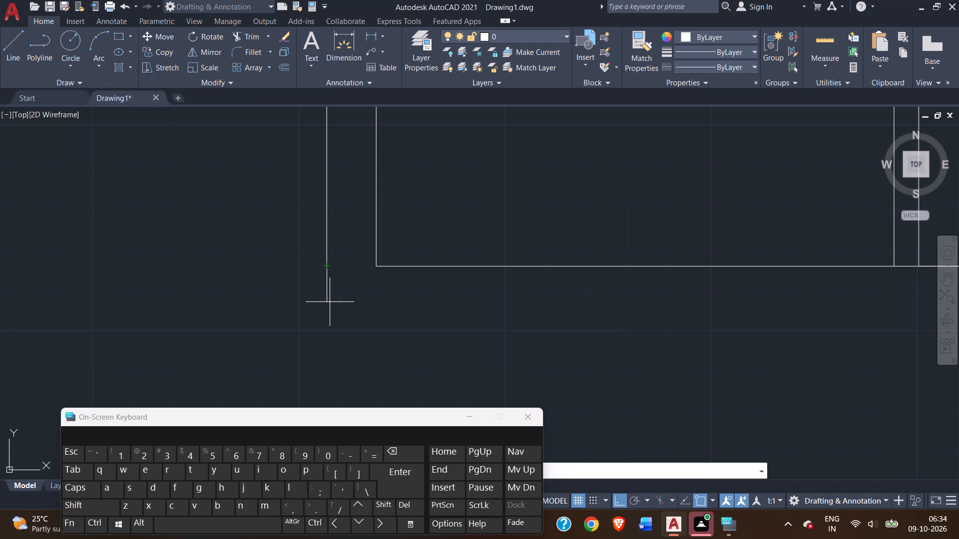
scroll(479, 311, down, 2)
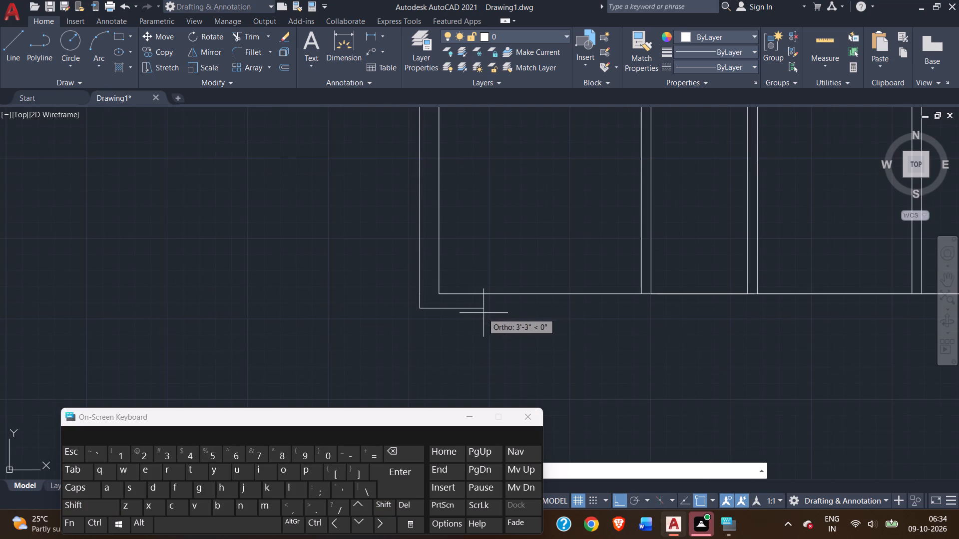
middle_drag(738, 336, 369, 351)
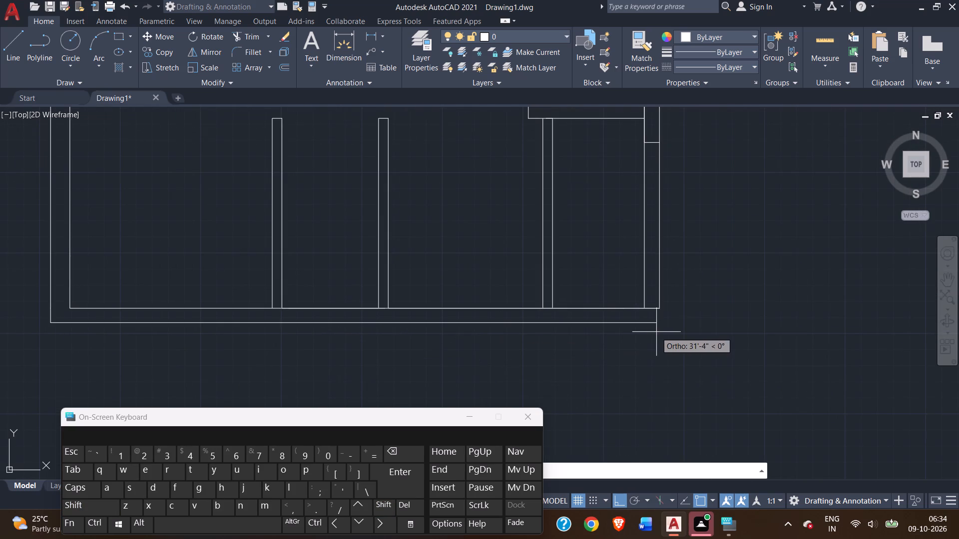
scroll(656, 331, up, 2)
scroll(665, 290, down, 5)
scroll(665, 290, up, 3)
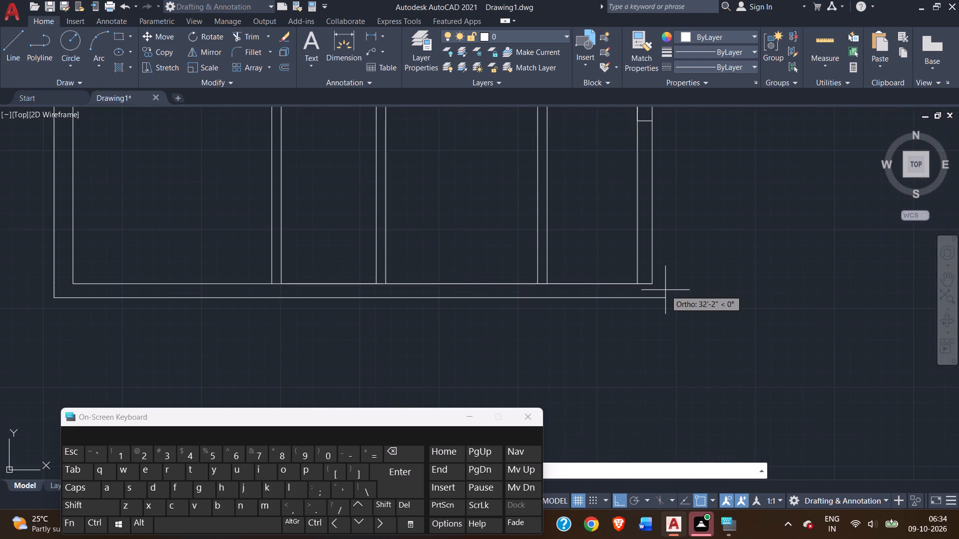
scroll(665, 290, up, 2)
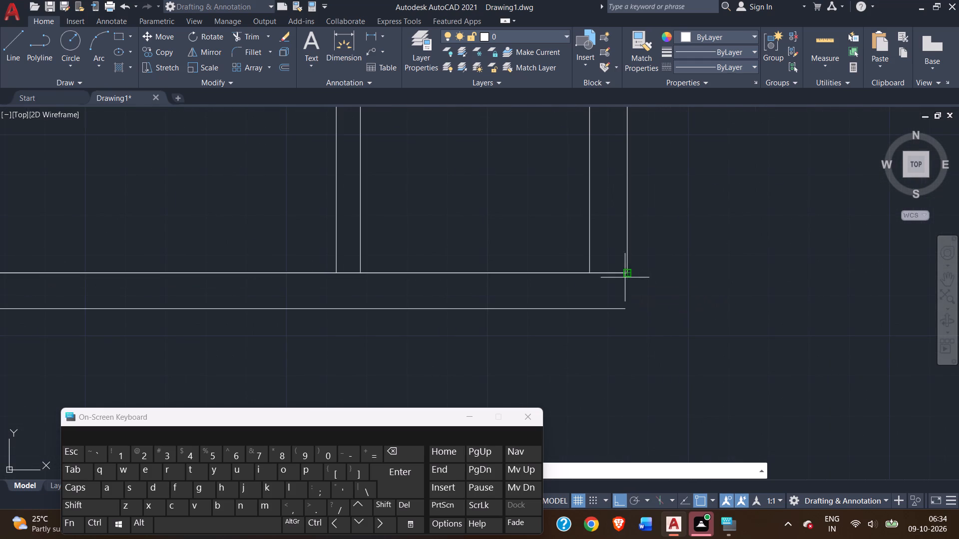
click(626, 309)
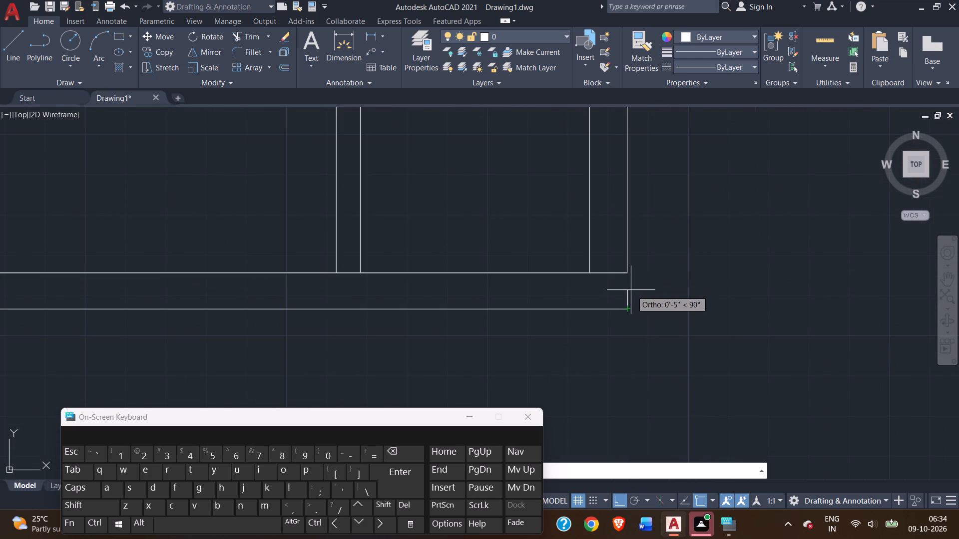
click(626, 274)
right_click(626, 274)
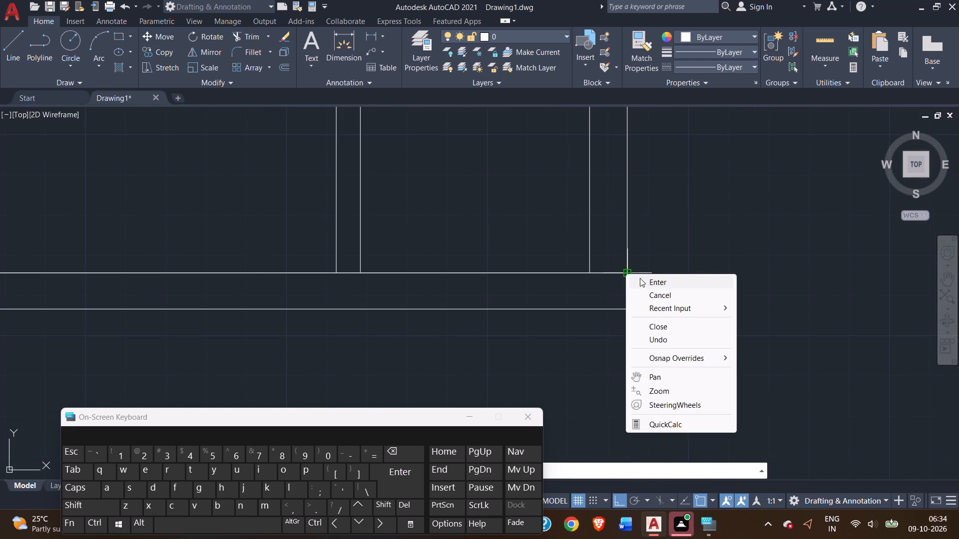
click(645, 280)
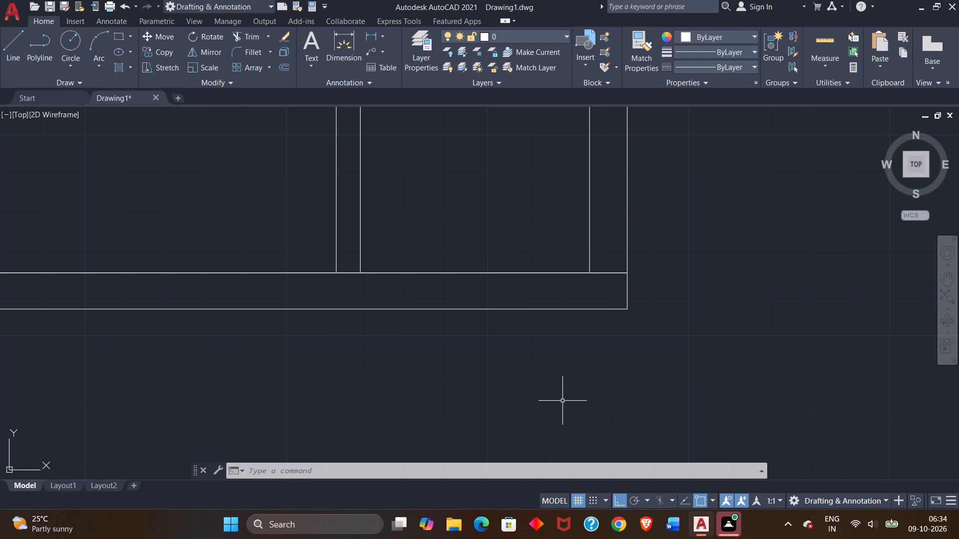
Trim the south wall's inner line where it crosses the east wall's thickness and the foot of the easternmost southern partition.
middle_drag(563, 399, 685, 402)
scroll(665, 367, down, 1)
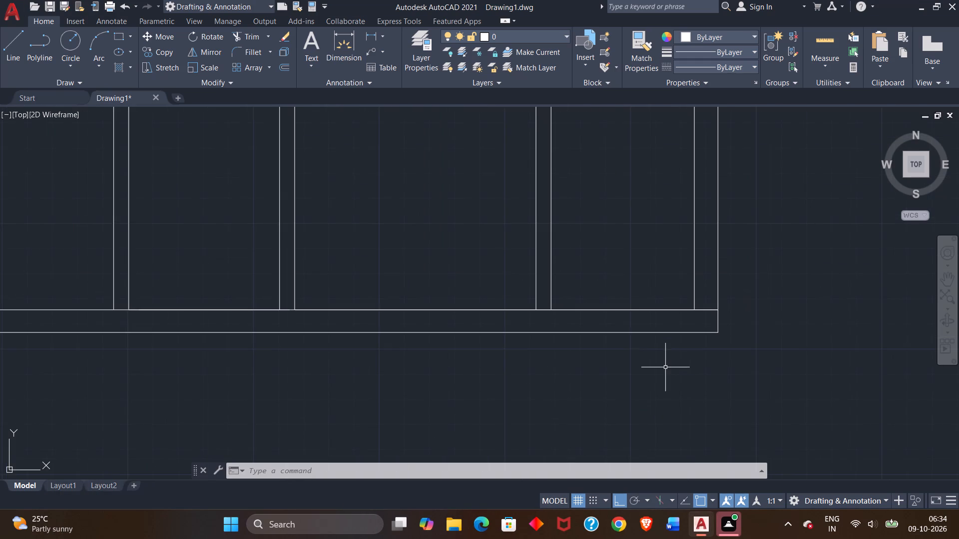
scroll(654, 366, down, 2)
scroll(659, 361, up, 2)
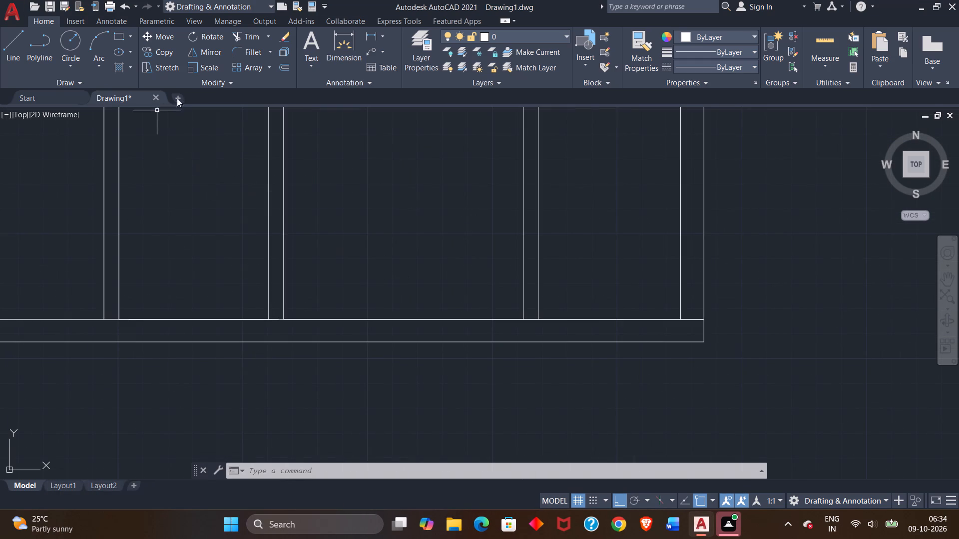
click(242, 35)
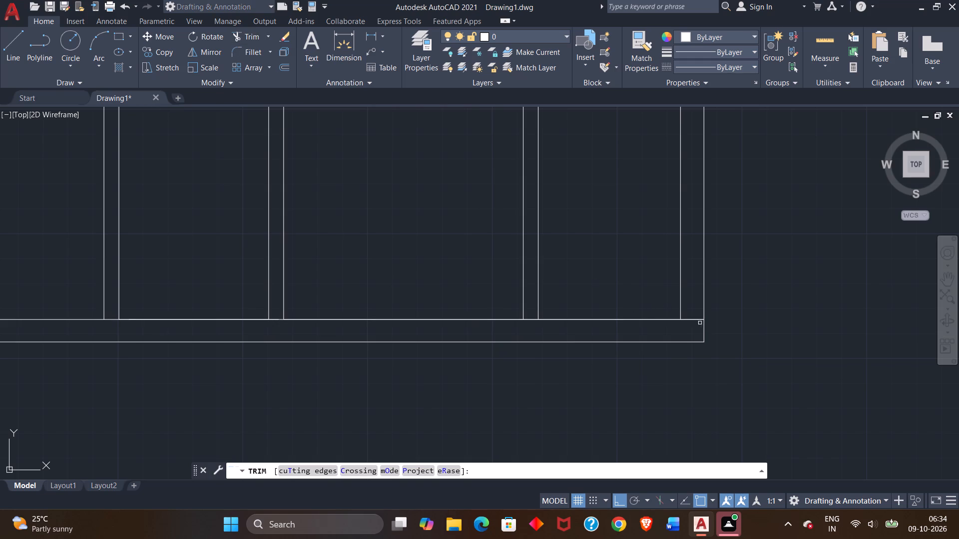
click(696, 319)
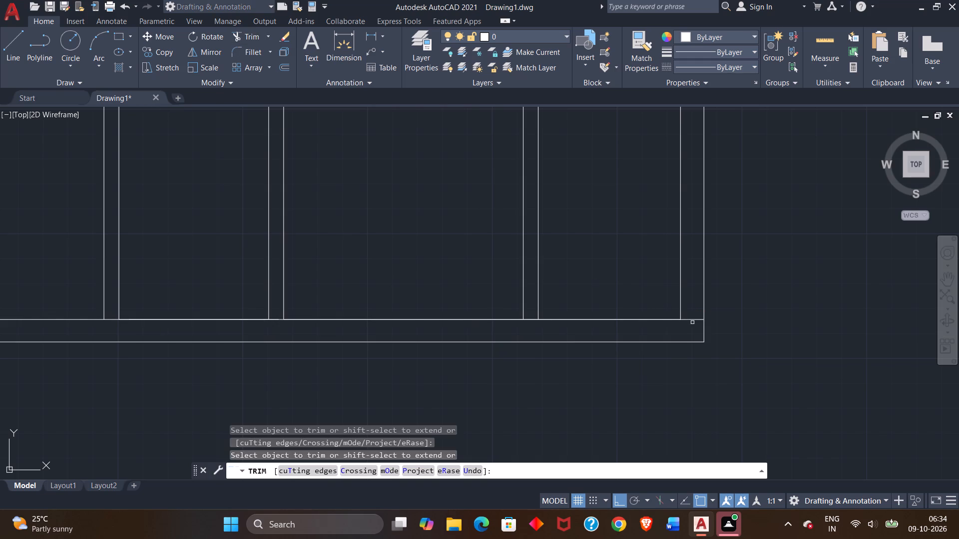
click(692, 319)
scroll(629, 300, down, 2)
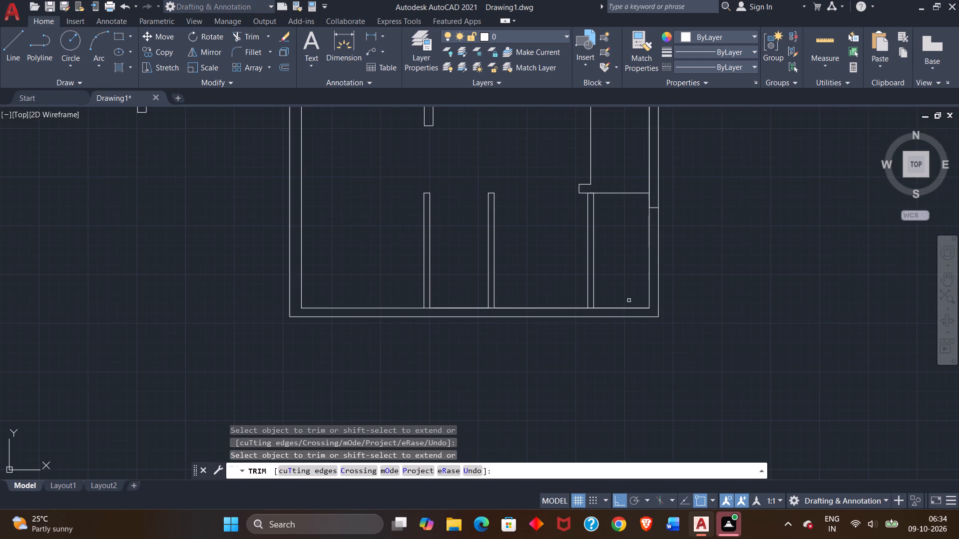
middle_drag(627, 278, 641, 360)
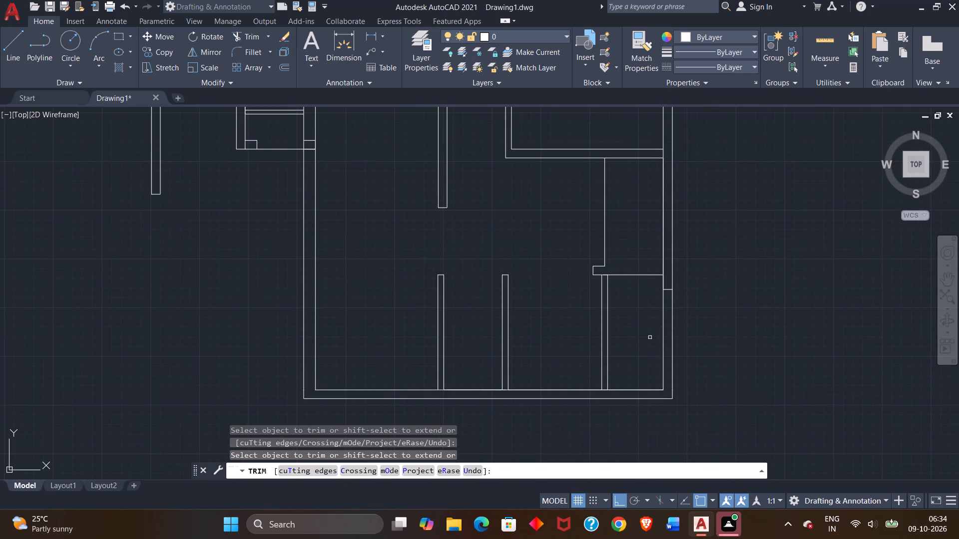
scroll(635, 373, up, 2)
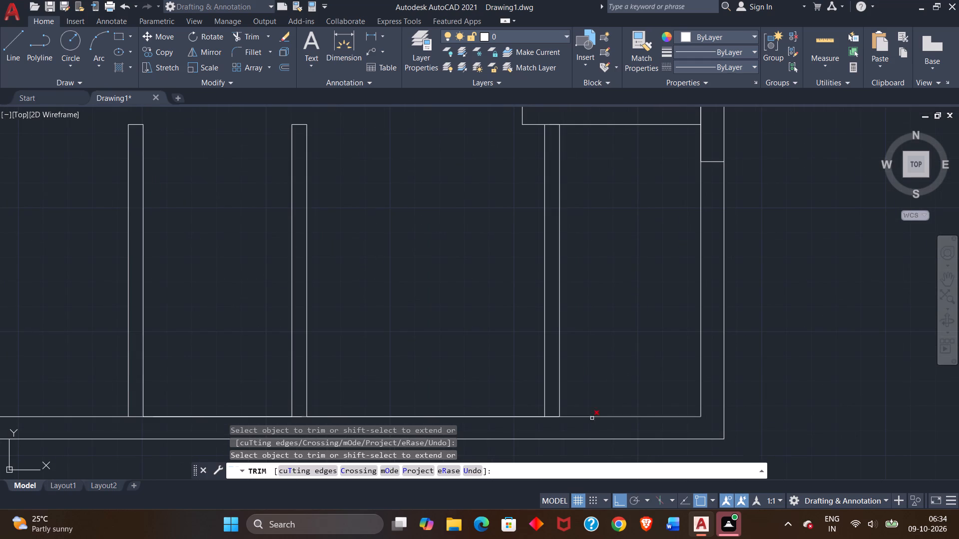
click(554, 417)
click(553, 417)
scroll(599, 391, down, 2)
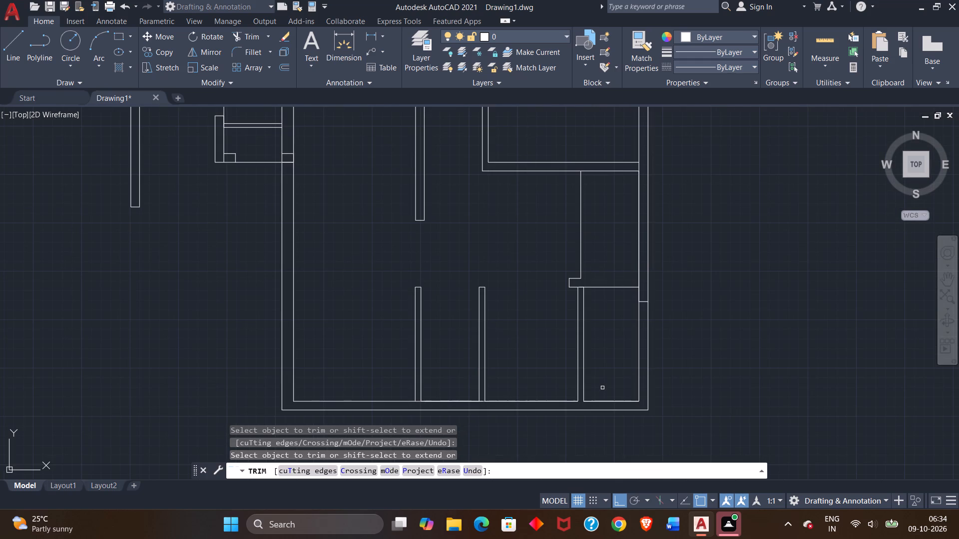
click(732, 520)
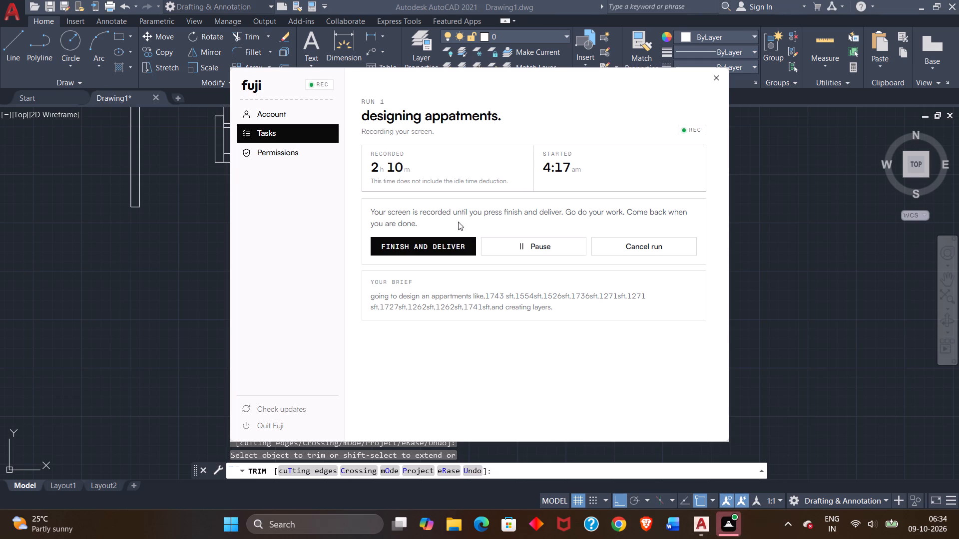
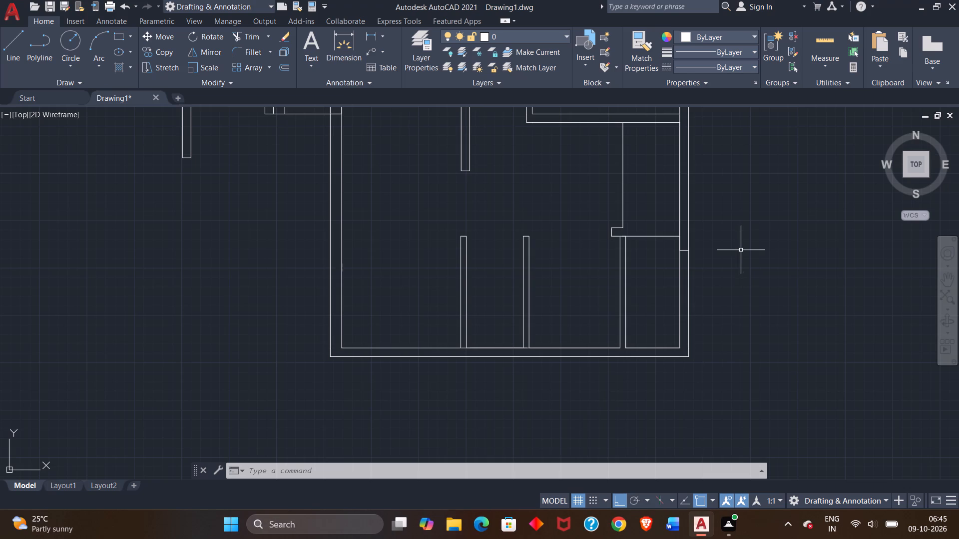
Draw lines extending the top end of the middle lower partition wall upward by 9", matching its width.
click(6, 37)
scroll(556, 233, up, 1)
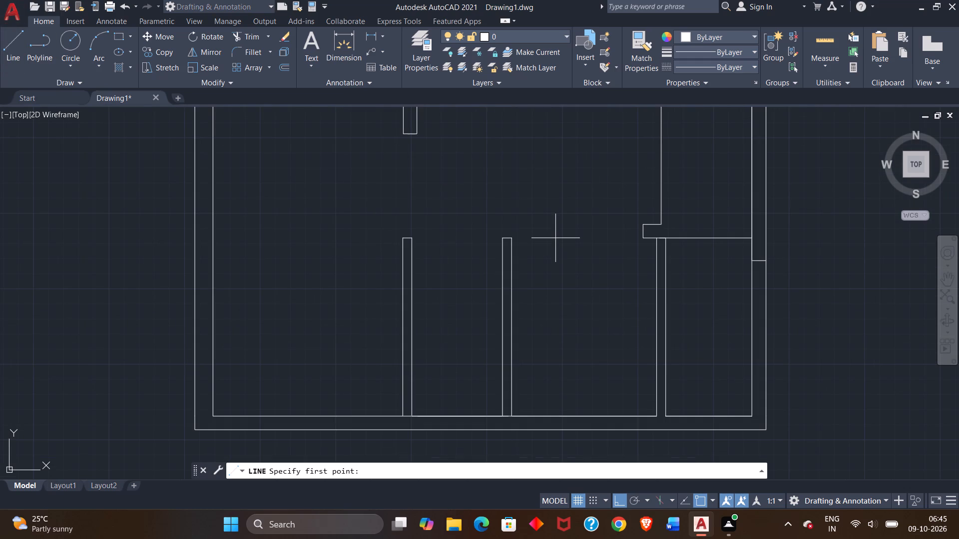
scroll(512, 265, up, 1)
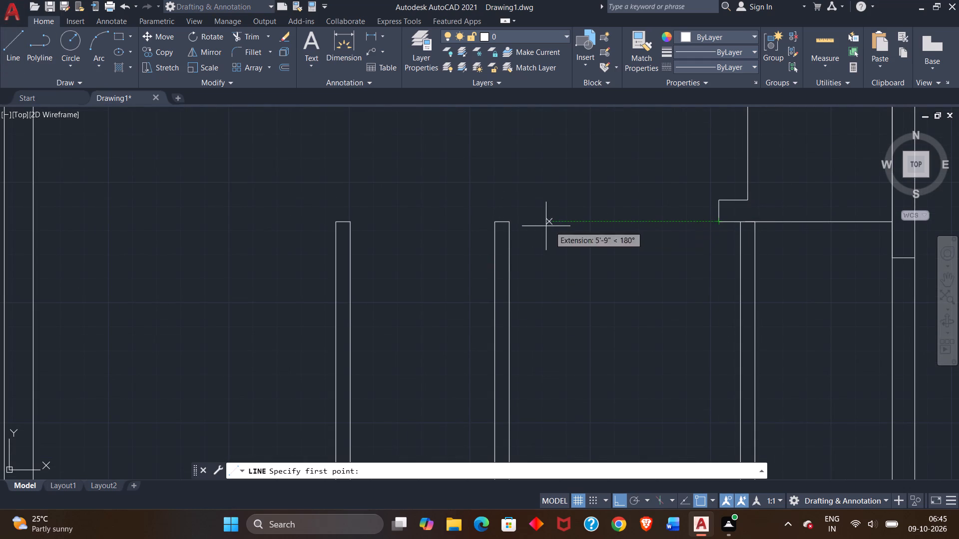
click(510, 221)
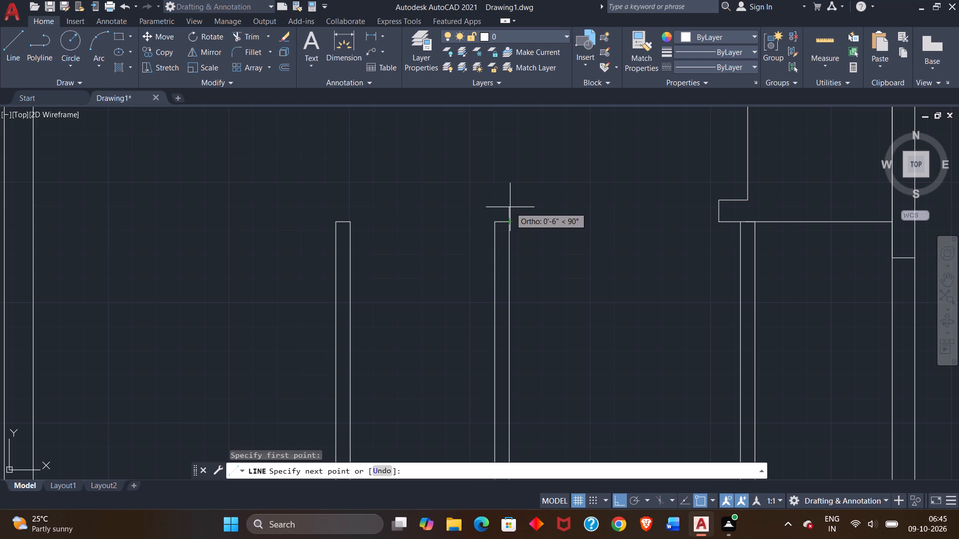
key(9)
key(shift+quotedbl)
key(Return)
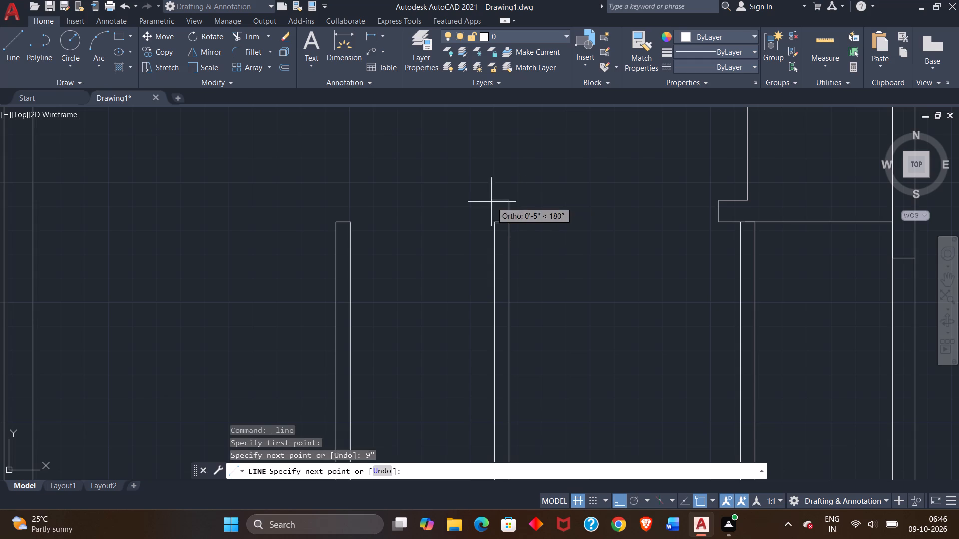
scroll(477, 208, up, 2)
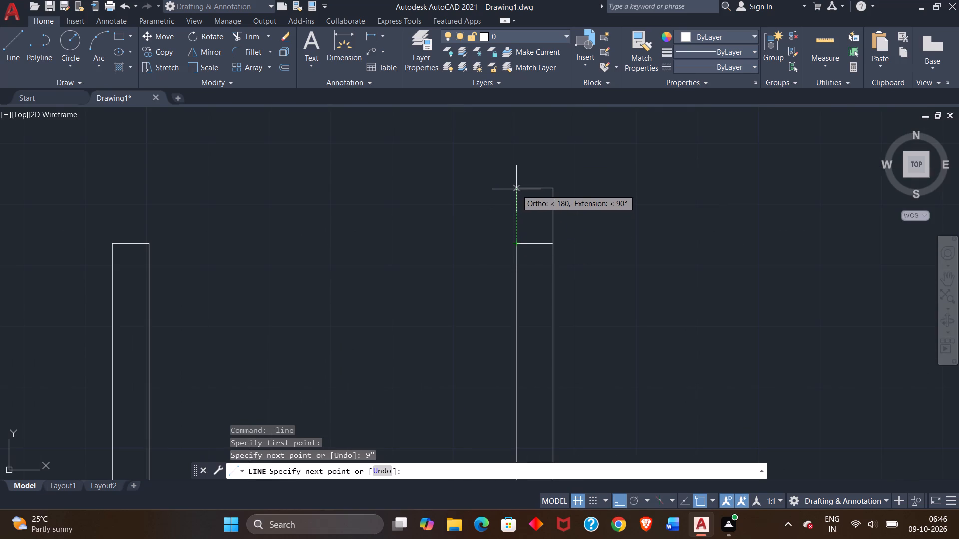
click(516, 189)
click(517, 242)
right_click(516, 240)
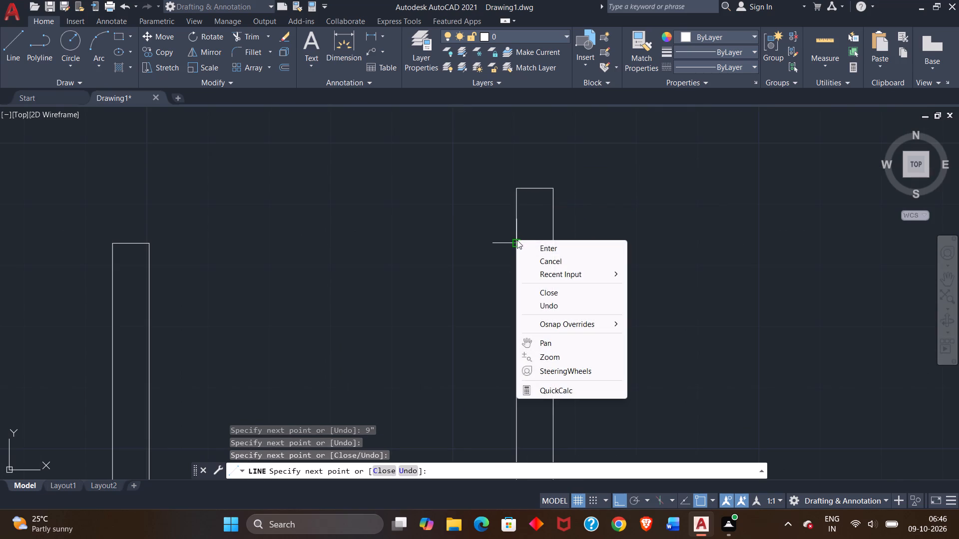
click(540, 246)
scroll(545, 246, down, 2)
middle_drag(536, 309, 497, 241)
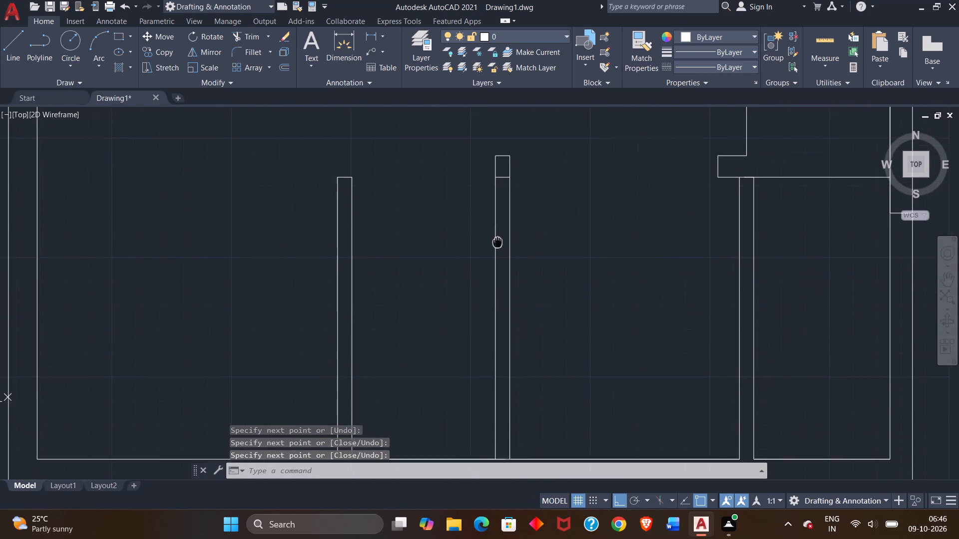
middle_drag(497, 241, 497, 240)
middle_drag(412, 222, 422, 226)
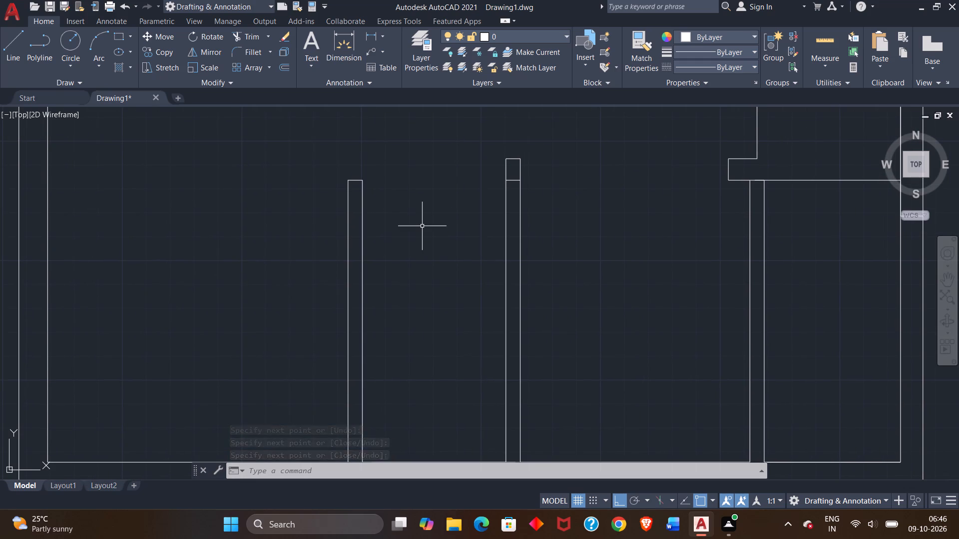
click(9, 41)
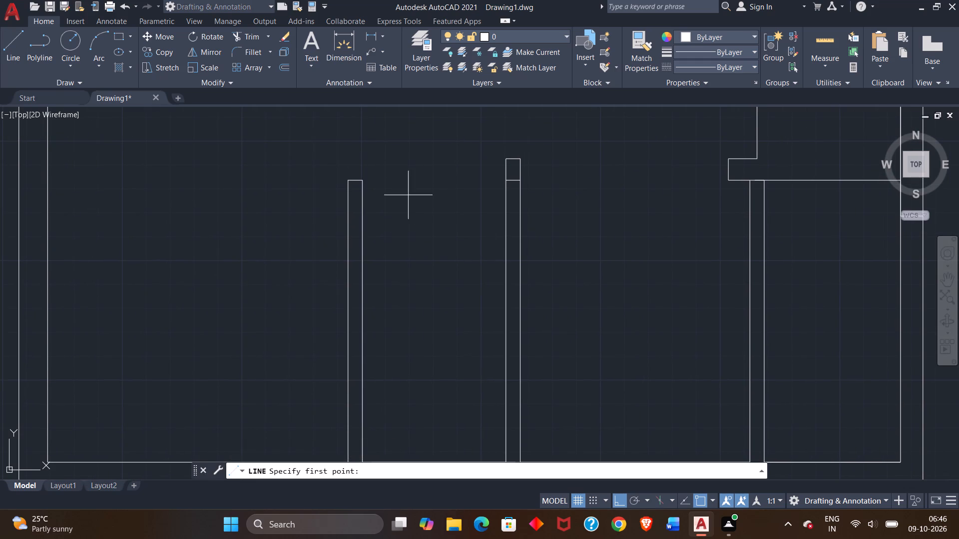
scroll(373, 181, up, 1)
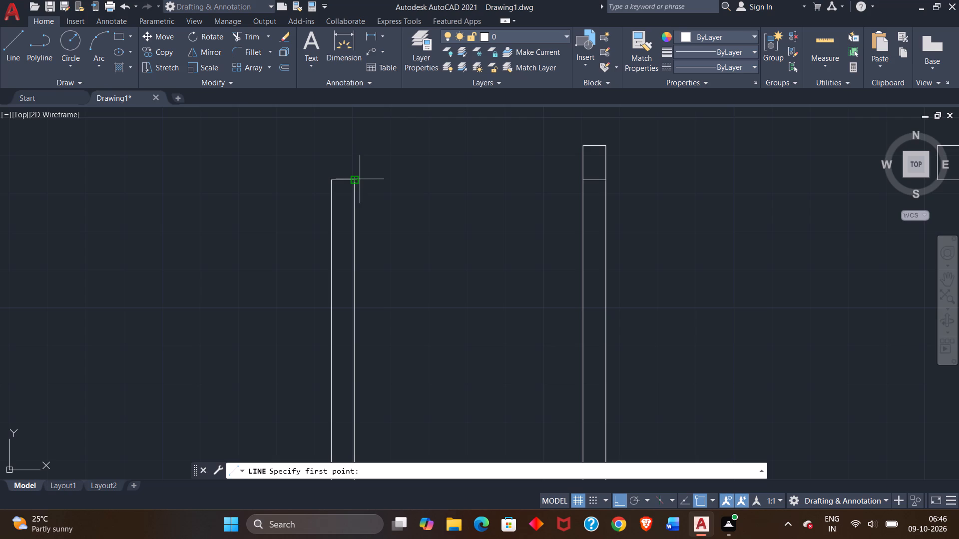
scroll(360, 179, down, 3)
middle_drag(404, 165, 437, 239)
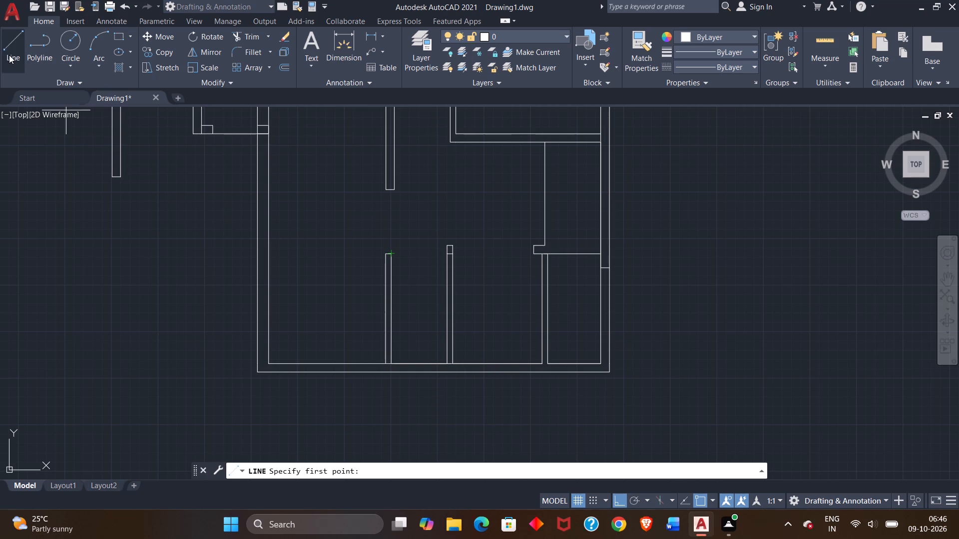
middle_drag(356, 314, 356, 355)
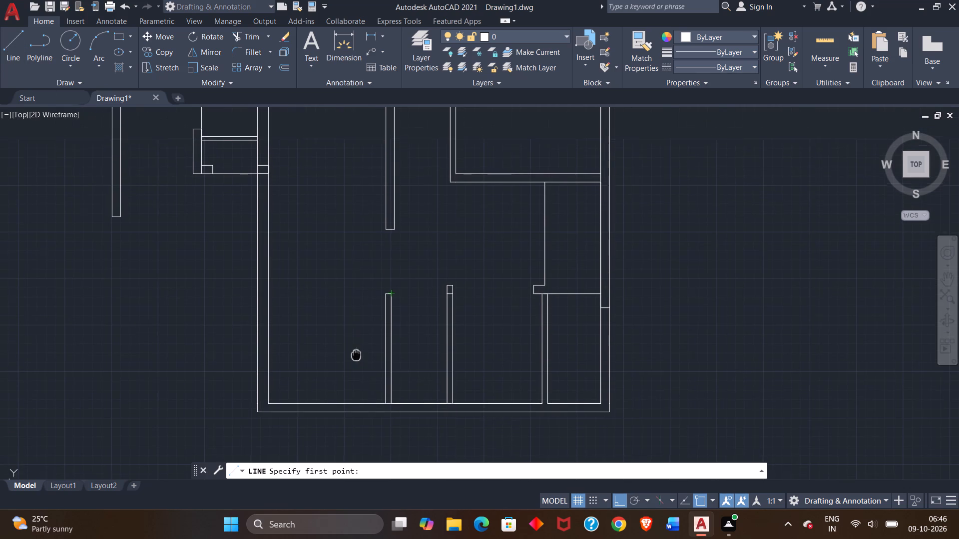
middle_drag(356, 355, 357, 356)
Draw a 15'3" line up the inner face of the left outer wall, starting from its lower-left inner corner.
click(15, 61)
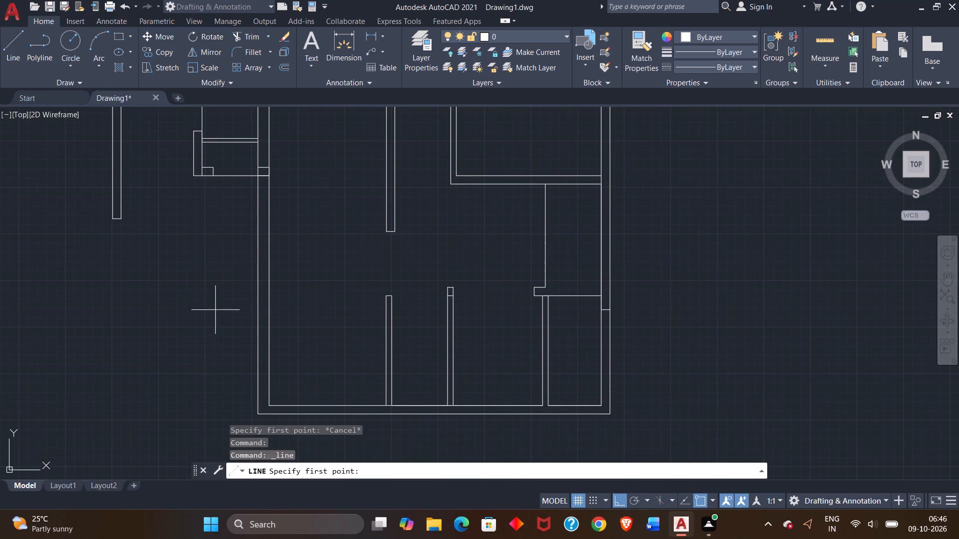
middle_drag(271, 330, 268, 237)
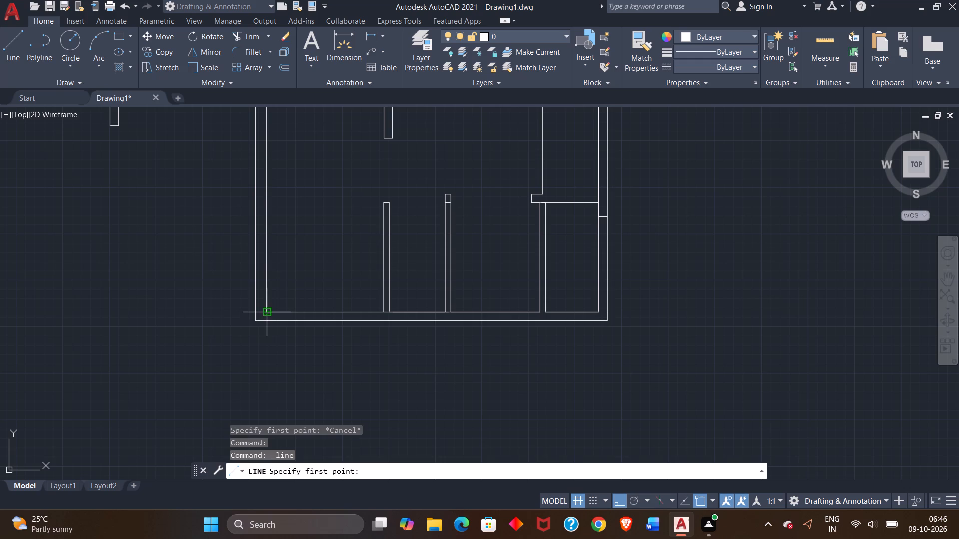
click(264, 312)
scroll(271, 235, up, 3)
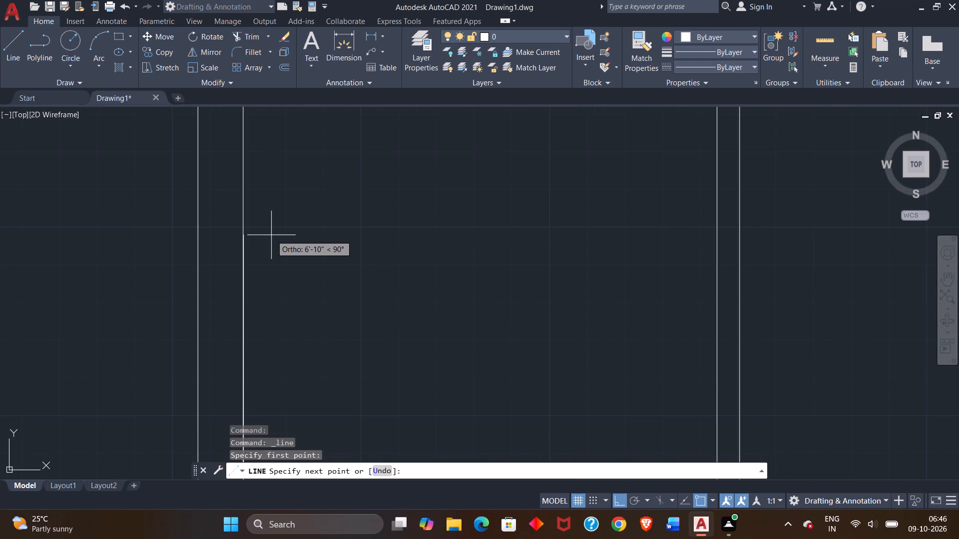
scroll(271, 235, down, 2)
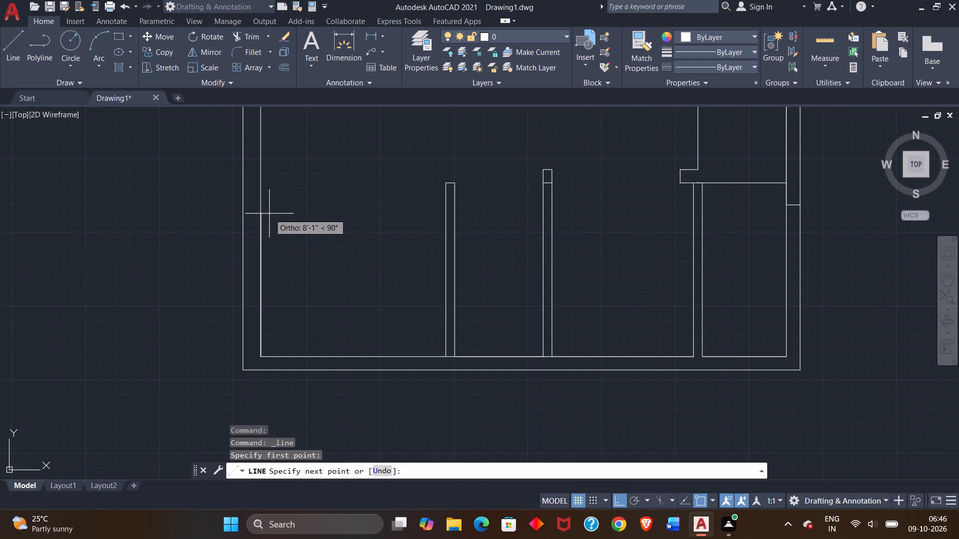
text(15')
key(3)
key(apostrophe)
key(apostrophe)
key(apostrophe)
key(apostrophe)
key(apostrophe)
key(apostrophe)
key(apostrophe)
key(apostrophe)
key(apostrophe)
key(apostrophe)
key(apostrophe)
key(apostrophe)
key(apostrophe)
key(apostrophe)
key(apostrophe)
key(apostrophe)
key(apostrophe)
key(apostrophe)
key(apostrophe)
key(BackSpace)
key(BackSpace)
key(BackSpace)
key(BackSpace)
key(BackSpace)
key(BackSpace)
key(BackSpace)
key(BackSpace)
key(BackSpace)
key(BackSpace)
key(BackSpace)
key(BackSpace)
key(BackSpace)
key(BackSpace)
key(BackSpace)
key(BackSpace)
key(BackSpace)
key(BackSpace)
key(BackSpace)
key(shift+quotedbl)
key(Return)
Continue the line horizontally across the room until it aligns with the right face of the leftmost lower partition.
scroll(253, 146, down, 2)
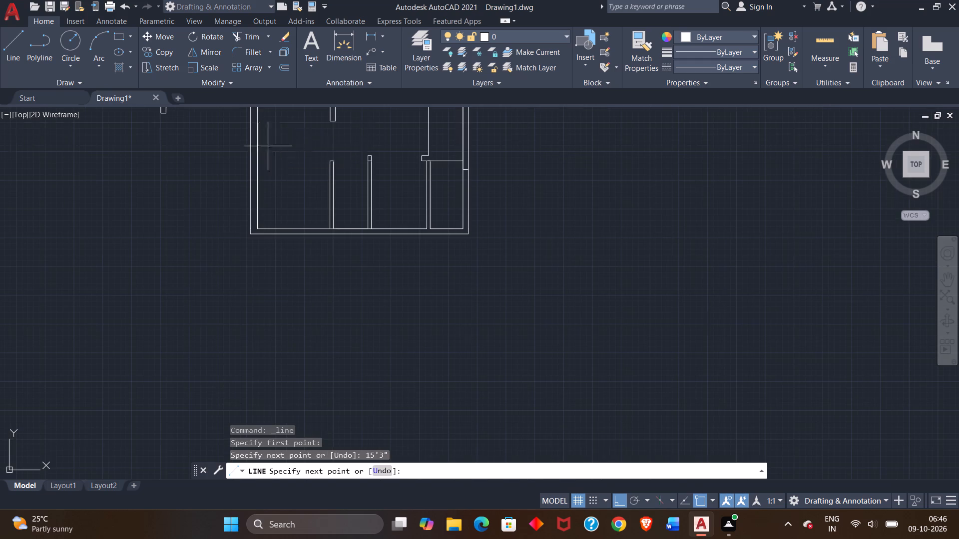
middle_drag(300, 133, 314, 192)
scroll(353, 179, up, 5)
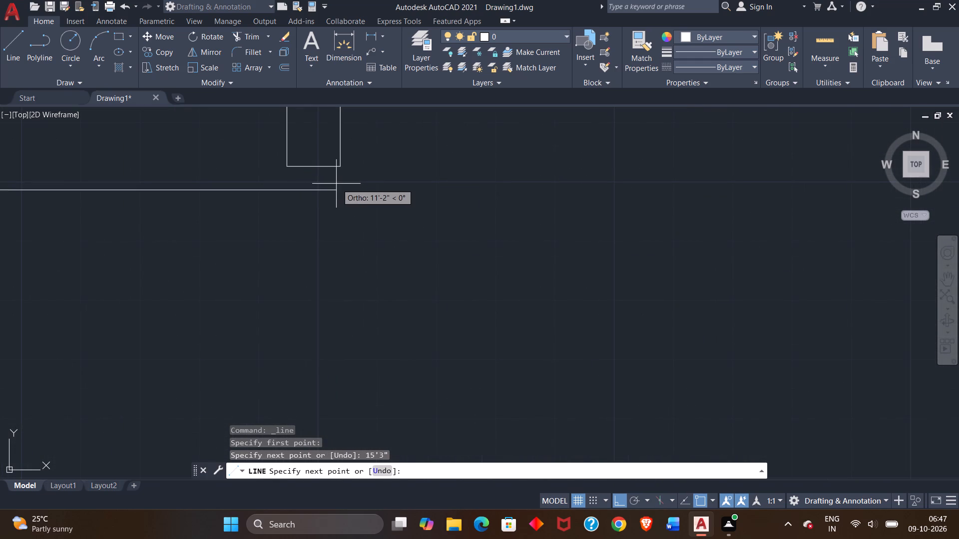
scroll(337, 186, down, 3)
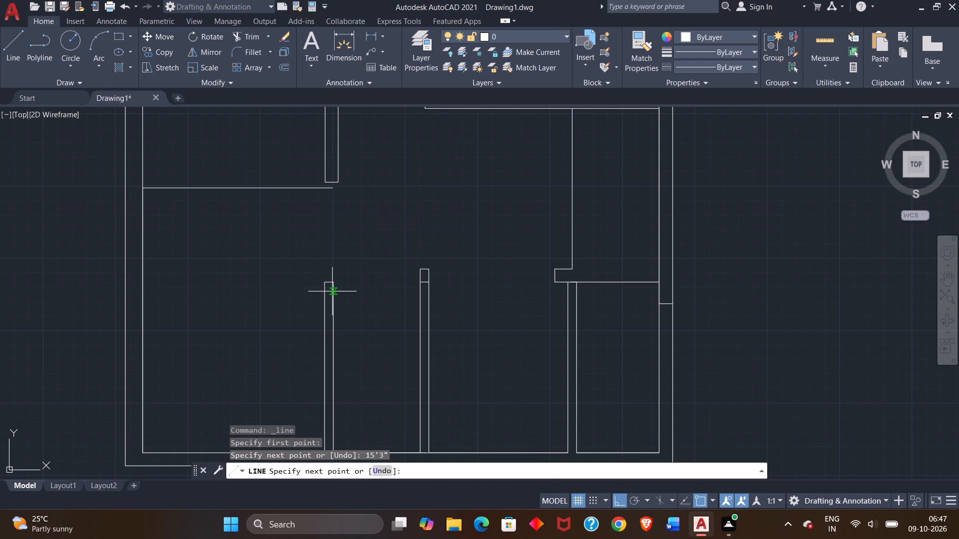
double_click(335, 188)
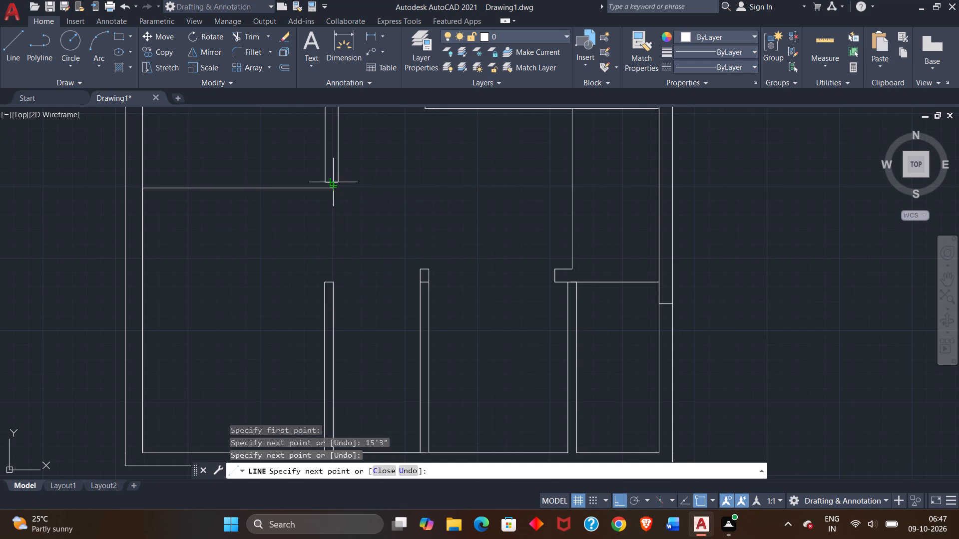
Complete the horizontal wall with a 9" upward end line and a parallel line back to the left outer wall's inner face.
scroll(335, 178, up, 2)
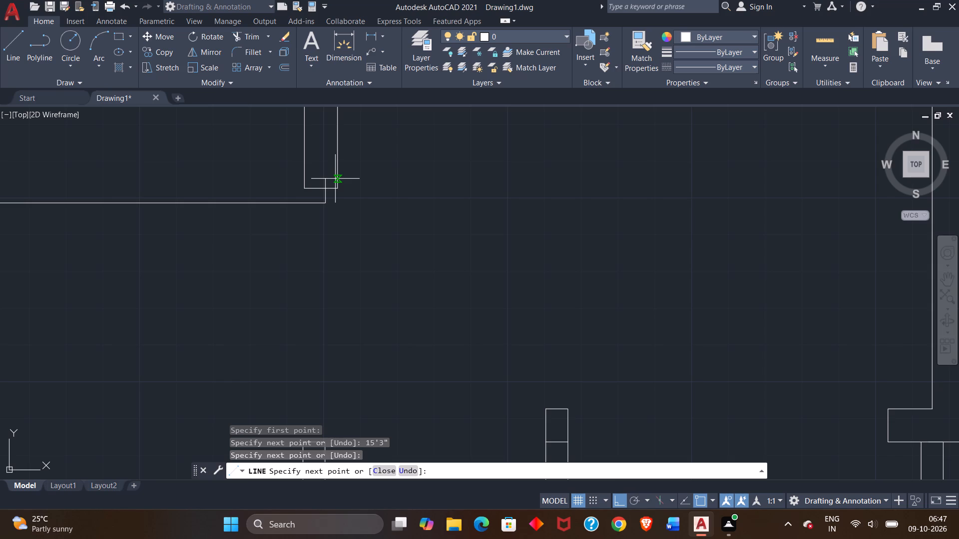
key(9)
key(shift+quotedbl)
key(Return)
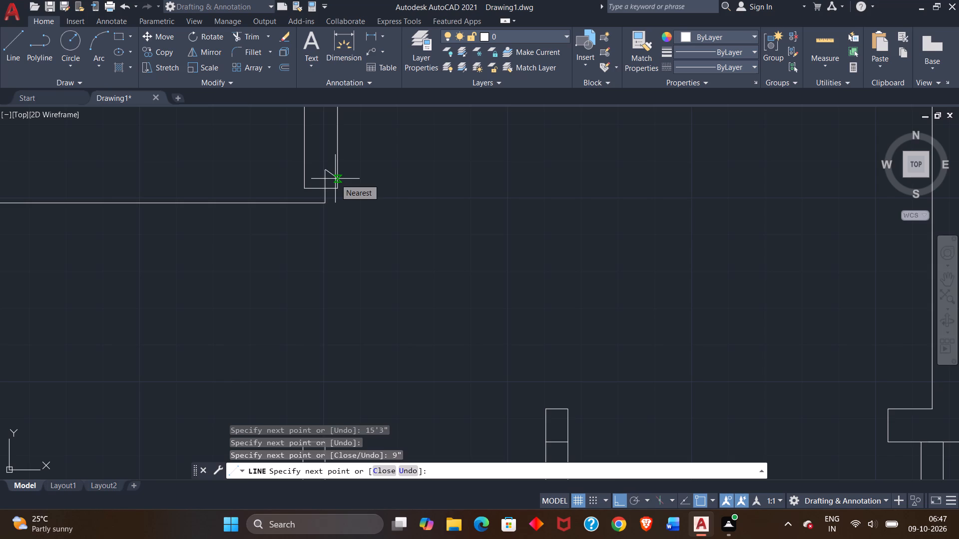
scroll(313, 173, down, 2)
middle_drag(295, 159, 313, 273)
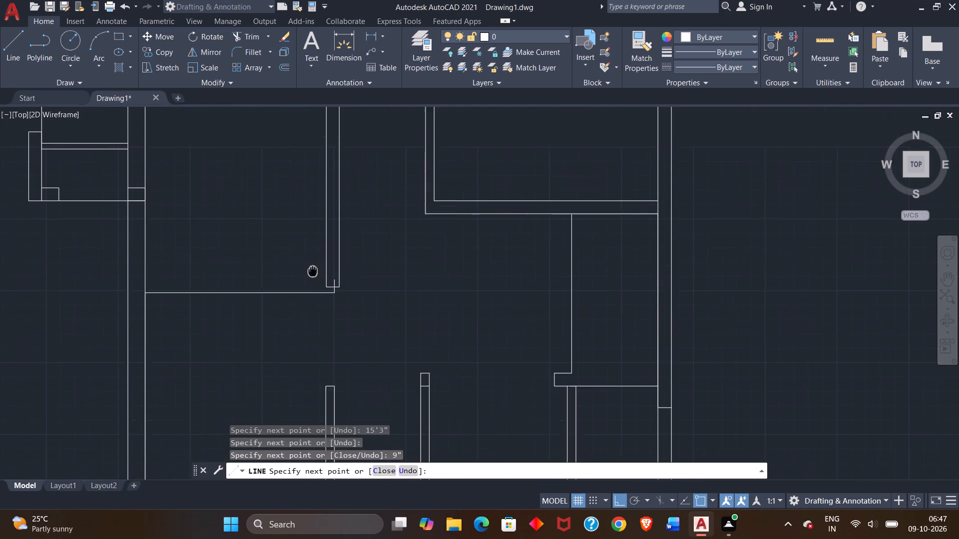
middle_drag(313, 273, 315, 278)
middle_drag(309, 231, 323, 353)
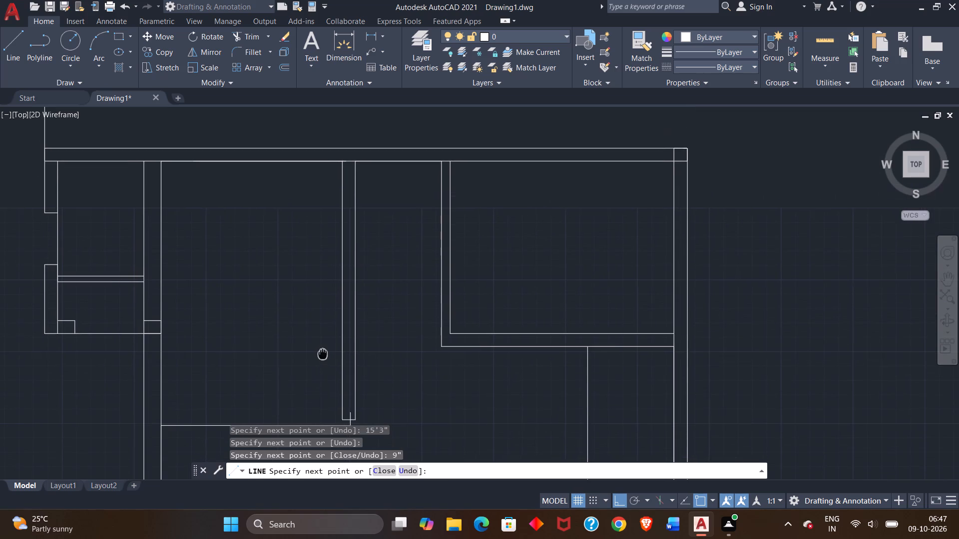
middle_drag(323, 353, 309, 250)
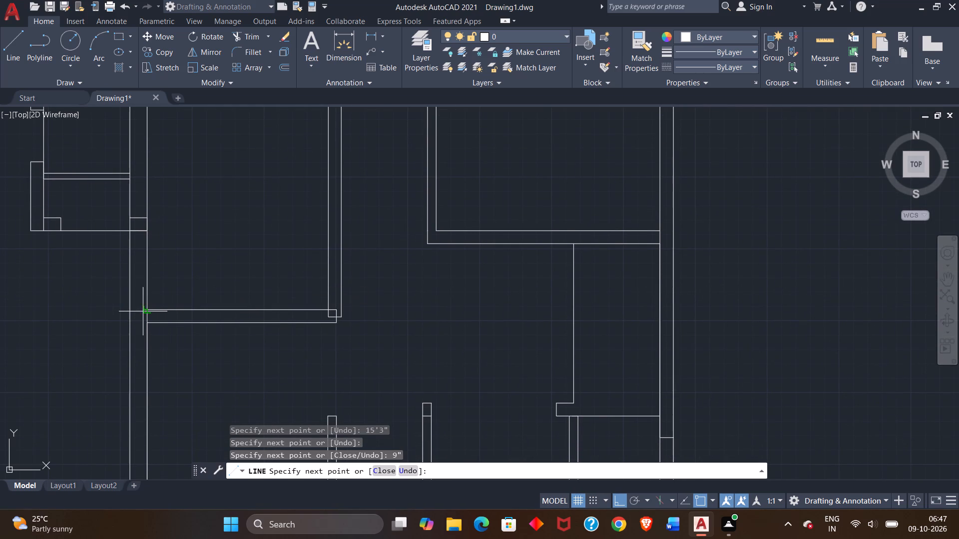
triple_click(146, 311)
right_click(173, 295)
click(203, 302)
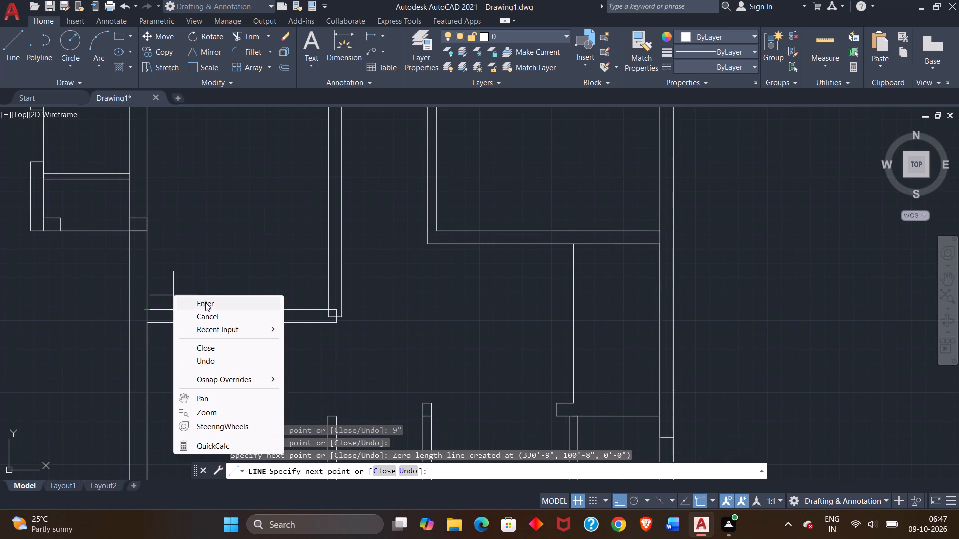
Measure the new horizontal wall's lower face from the left outer wall to its free end.
double_click(347, 47)
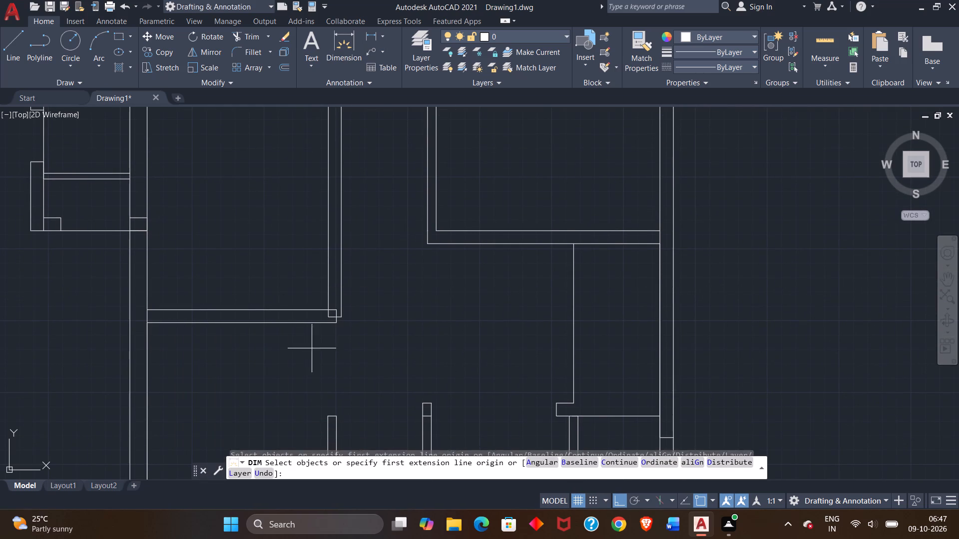
middle_drag(307, 375, 316, 242)
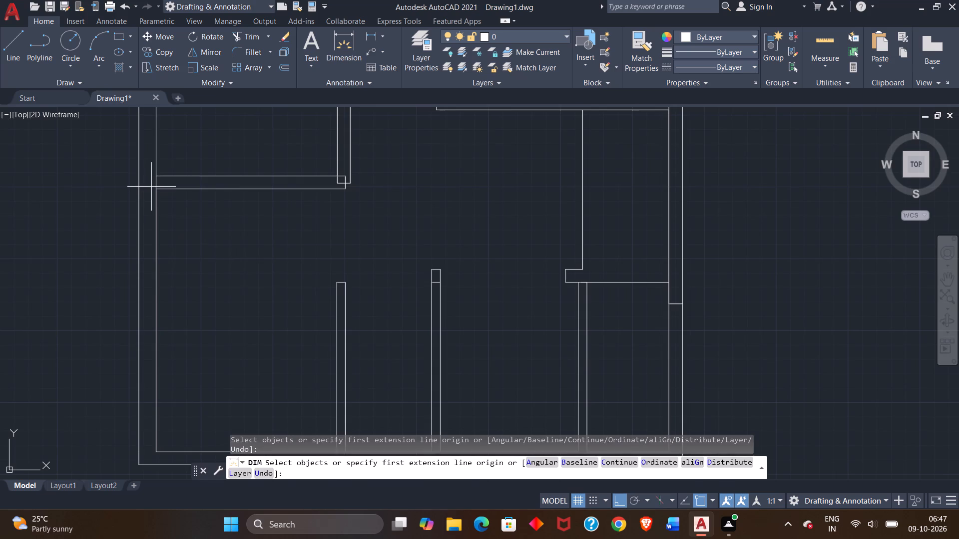
click(154, 190)
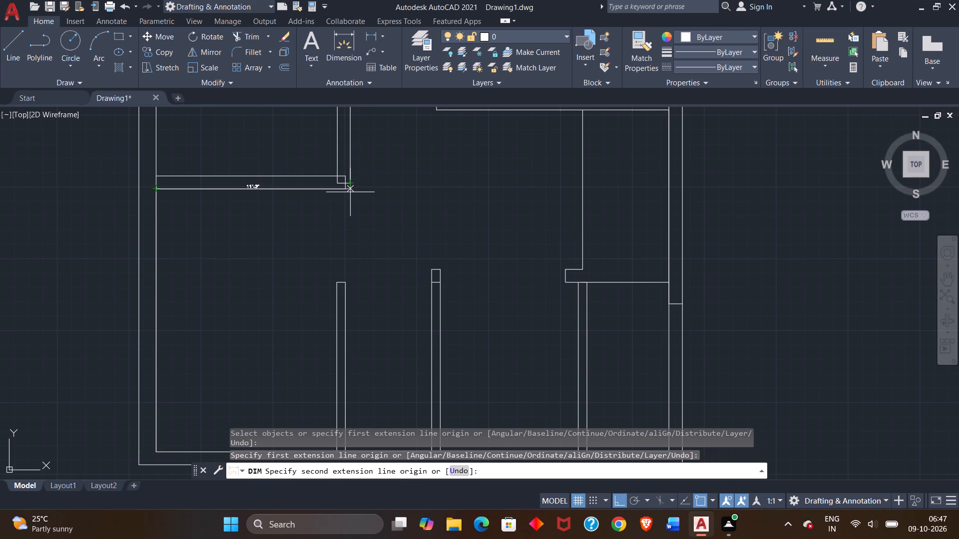
scroll(350, 192, up, 1)
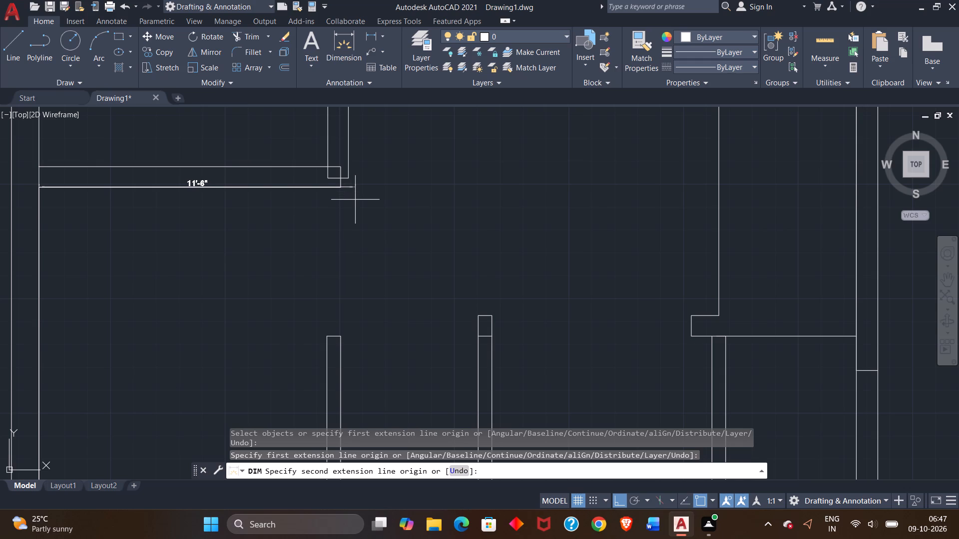
right_click(266, 220)
click(292, 225)
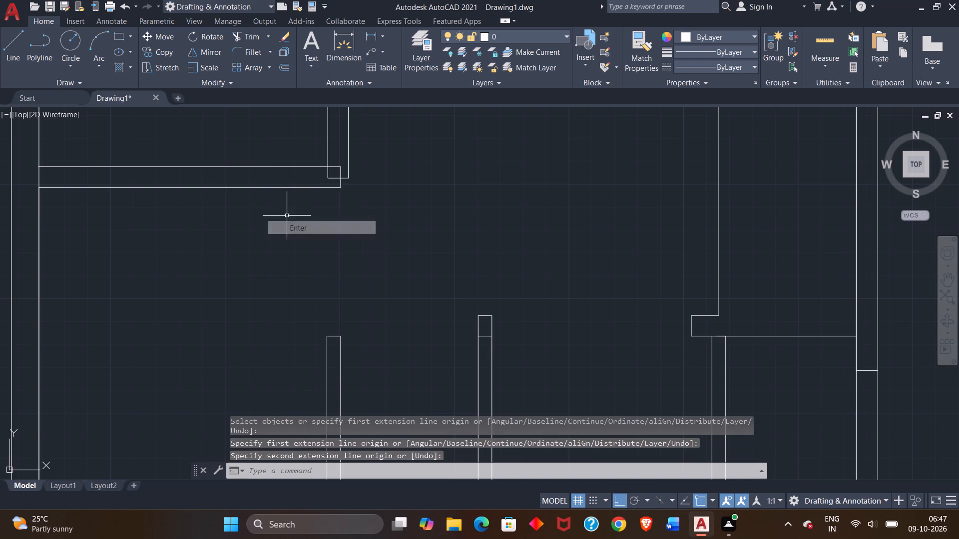
Measure the upper room's width along the top wall, from the left wall's inner face to the first vertical partition.
scroll(277, 171, down, 2)
middle_drag(274, 152, 314, 307)
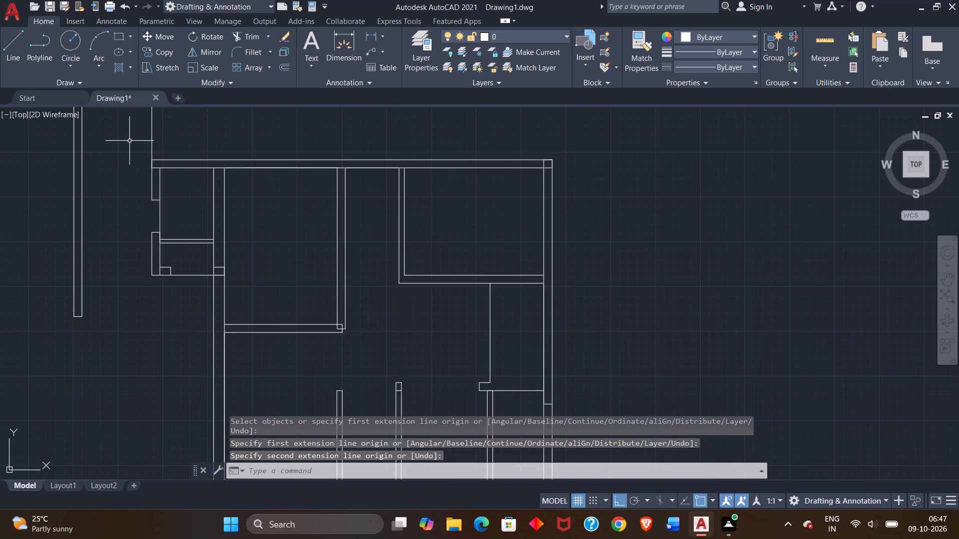
click(338, 54)
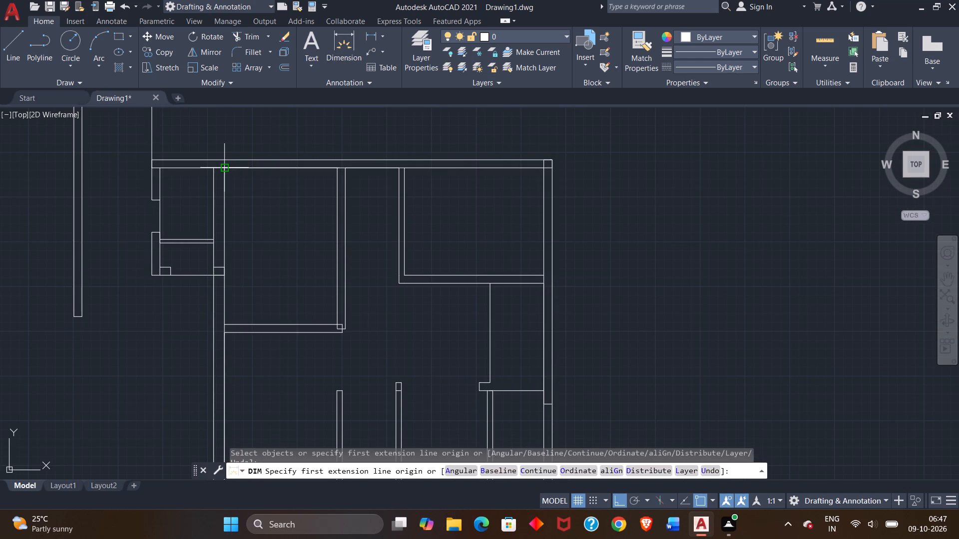
click(224, 169)
scroll(323, 169, up, 2)
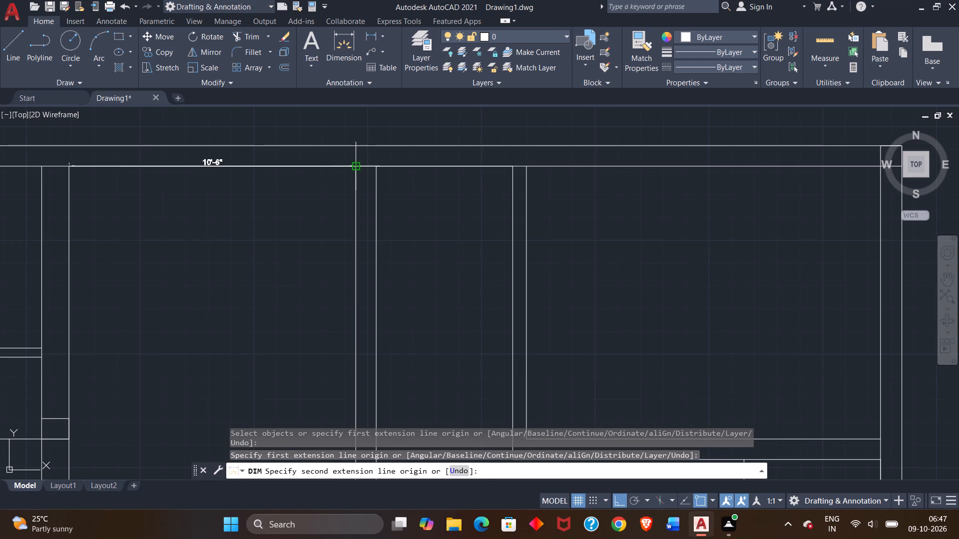
right_click(297, 202)
click(322, 205)
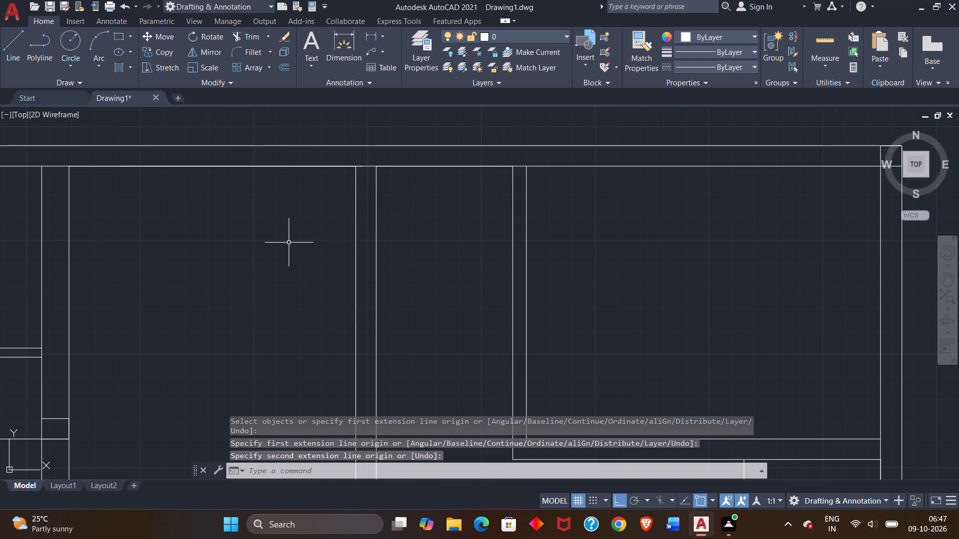
Measure from the lower-left inner corner along the bottom wall to the leftmost lower partition.
scroll(289, 243, down, 2)
middle_drag(286, 270, 295, 127)
double_click(337, 47)
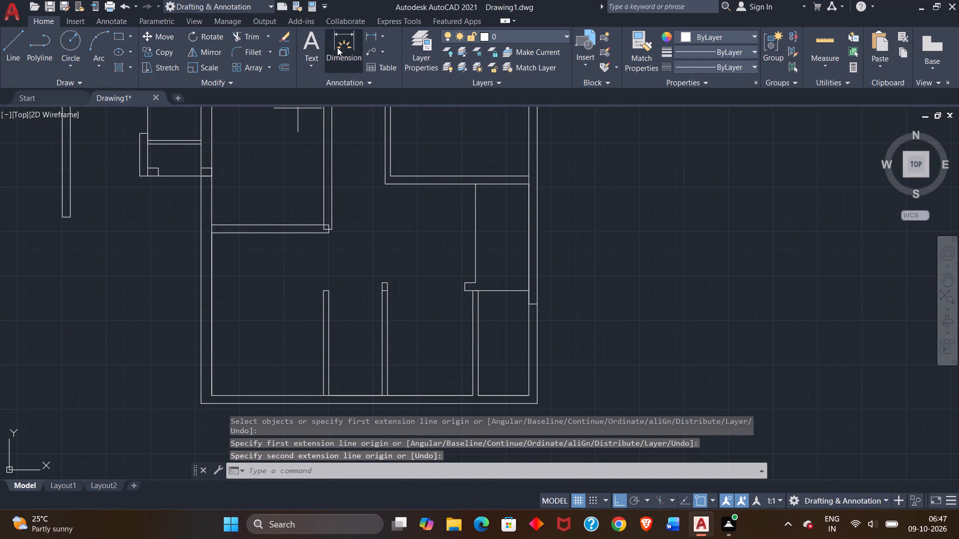
middle_drag(276, 319, 298, 253)
scroll(240, 320, up, 1)
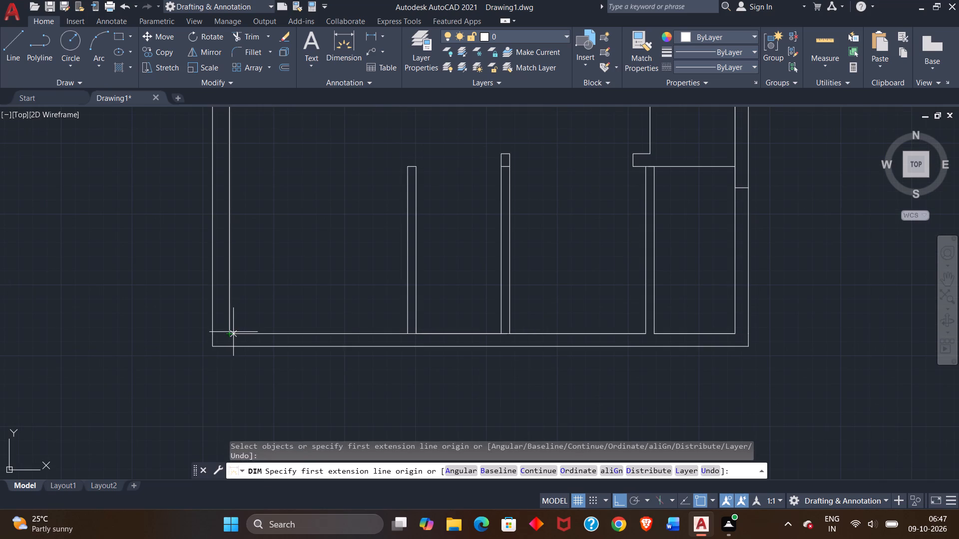
double_click(231, 332)
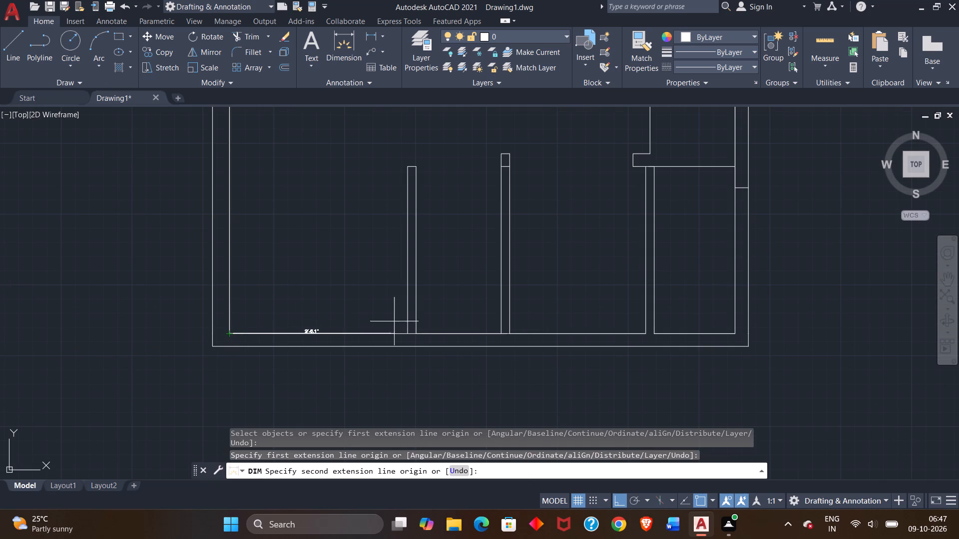
scroll(407, 331, up, 2)
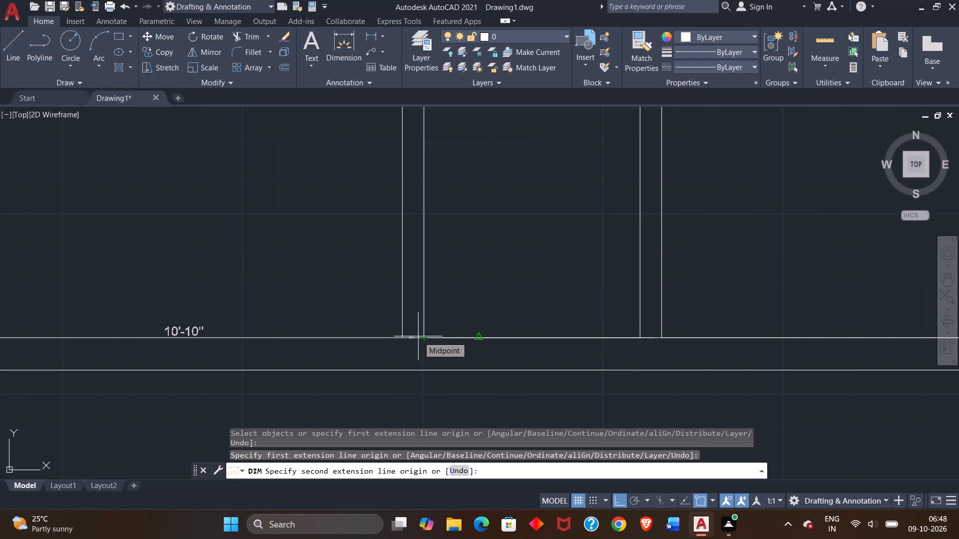
click(418, 336)
right_click(419, 289)
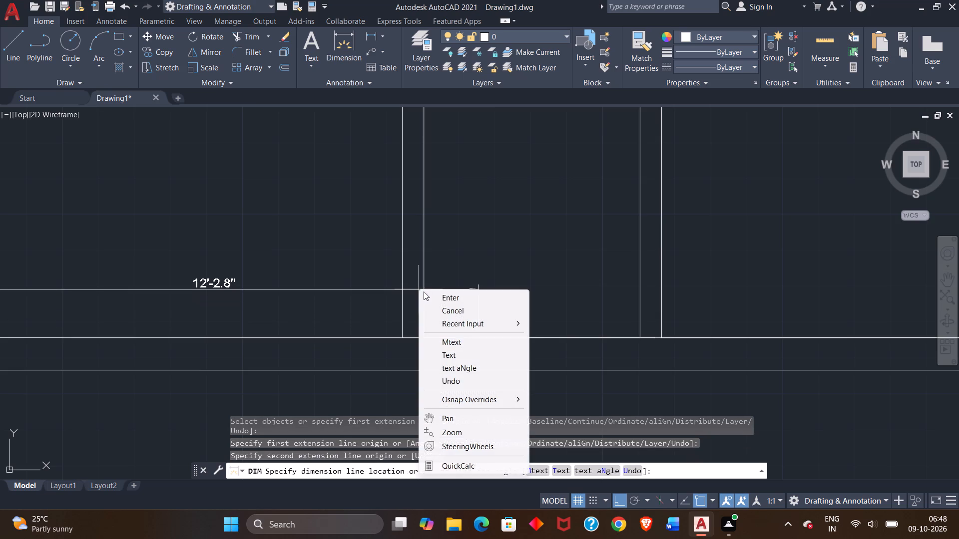
click(440, 295)
scroll(337, 274, down, 2)
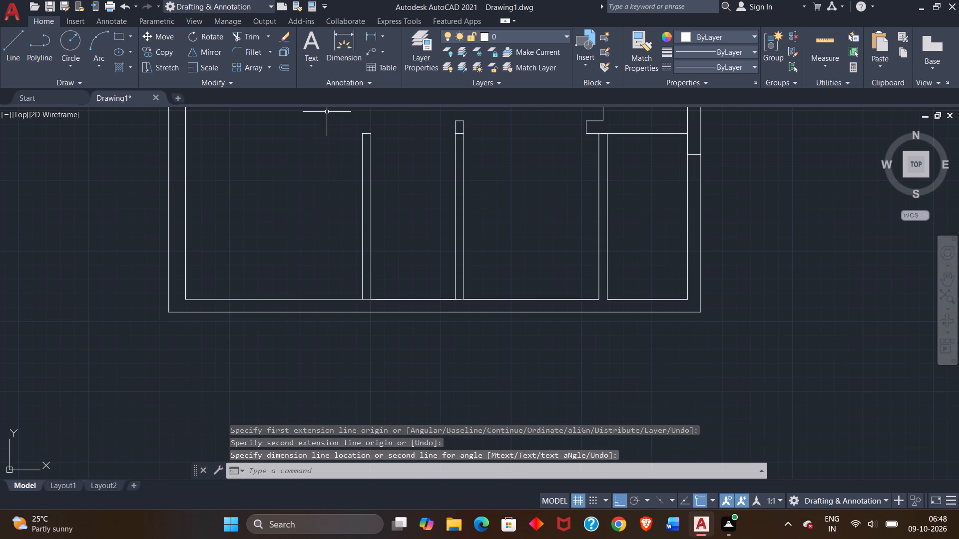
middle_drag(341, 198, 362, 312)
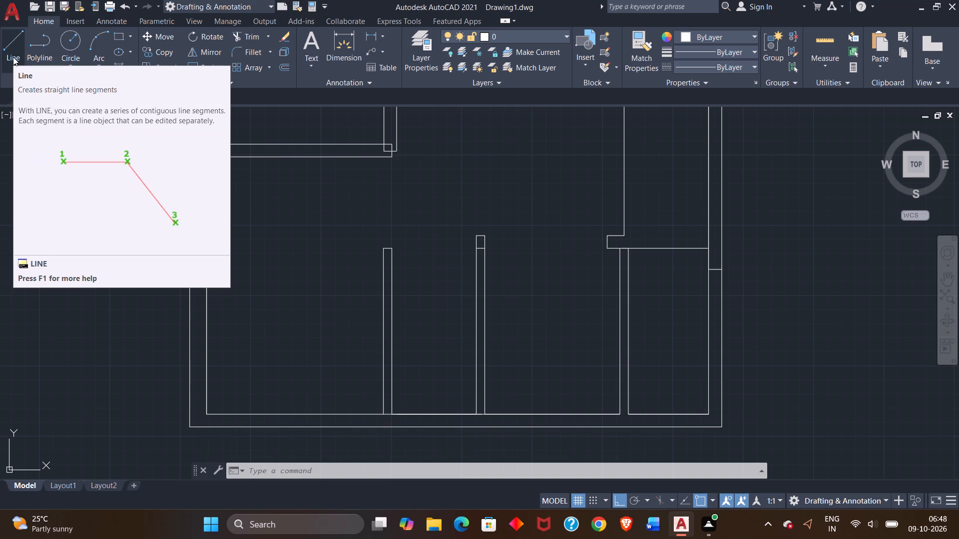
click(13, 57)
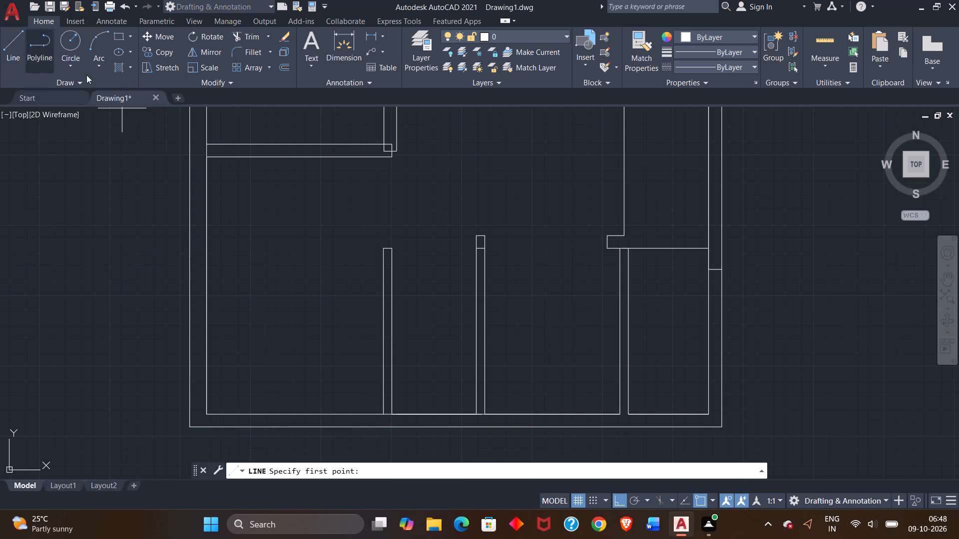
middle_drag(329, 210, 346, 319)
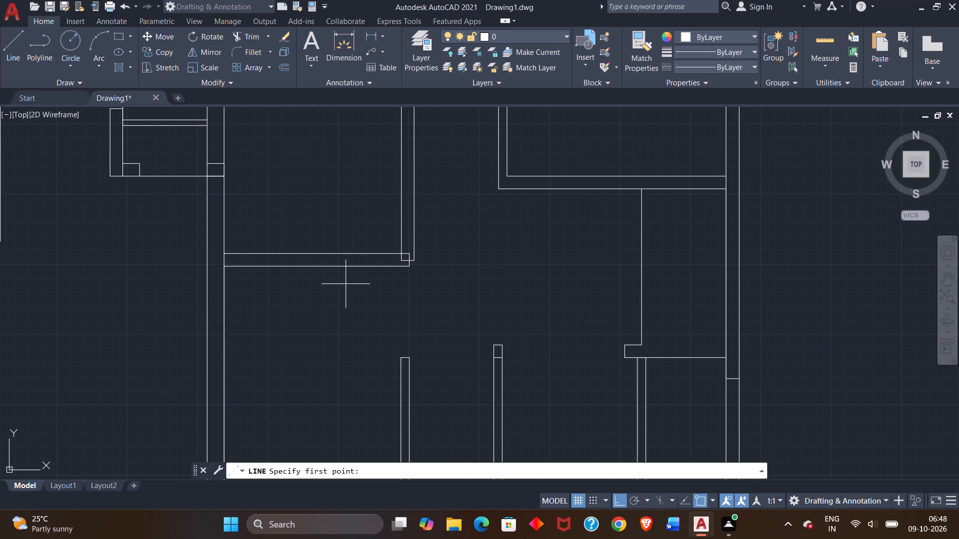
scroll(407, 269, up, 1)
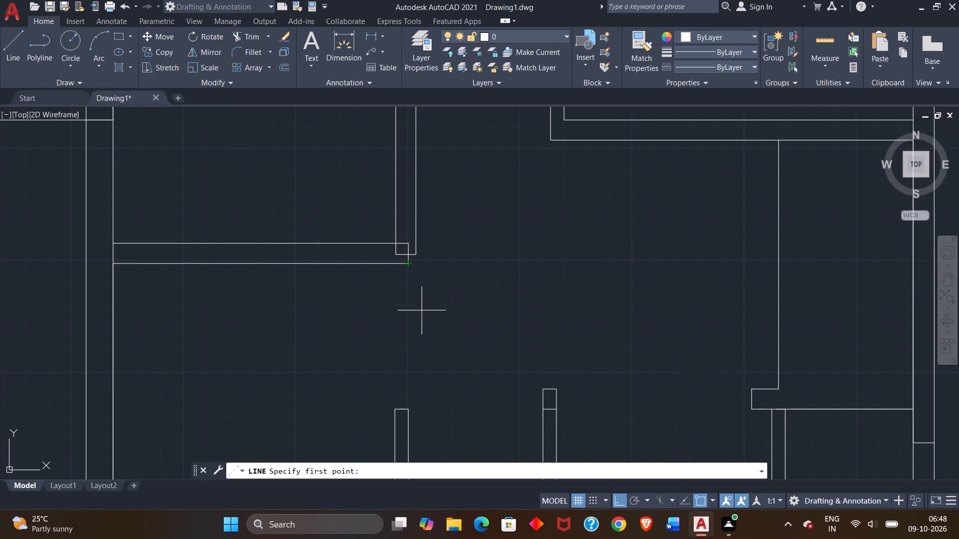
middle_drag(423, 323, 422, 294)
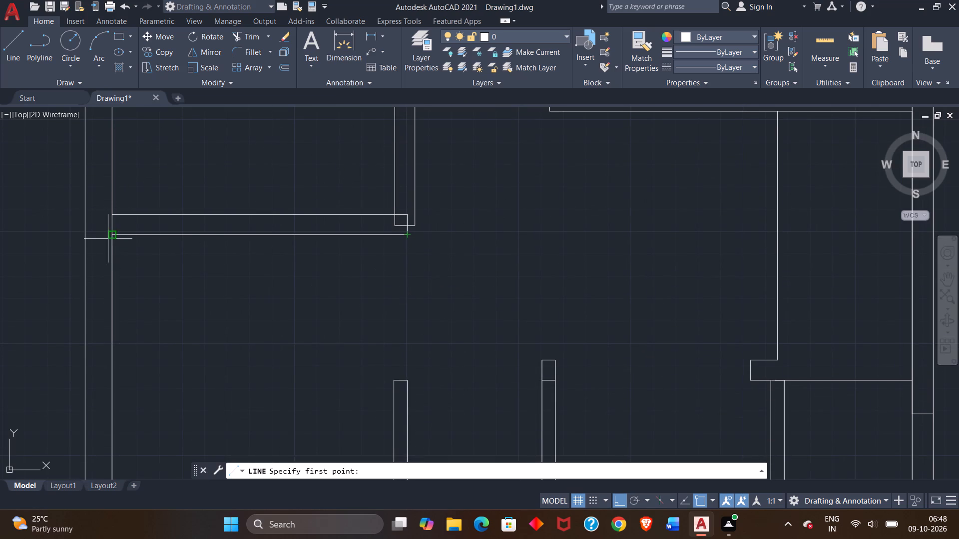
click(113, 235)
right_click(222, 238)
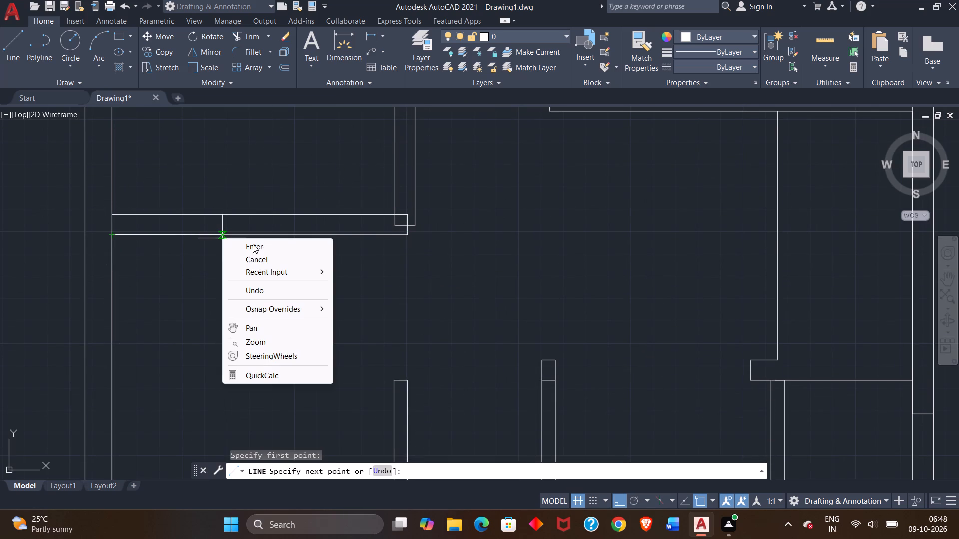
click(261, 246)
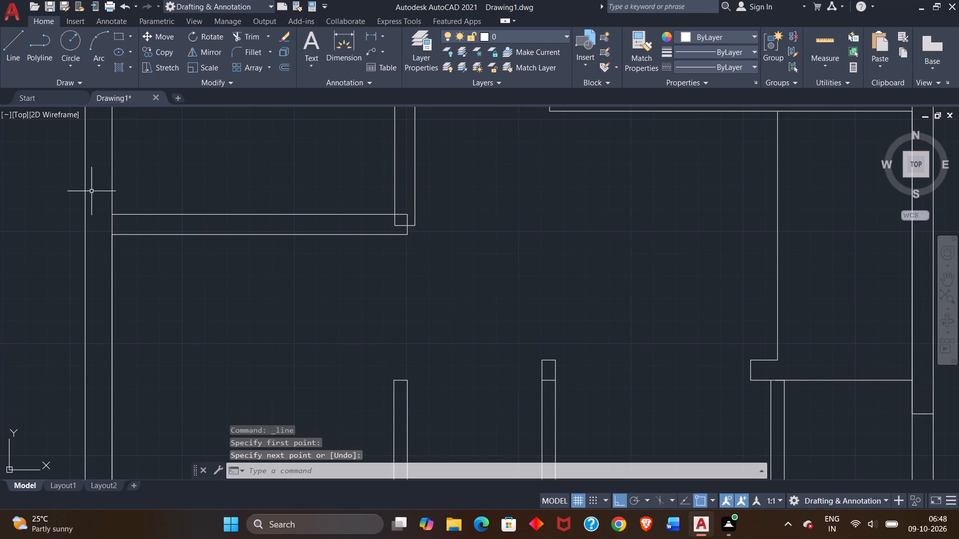
Draw a 10'10" line along the horizontal wall's lower face, starting at the left outer wall's inner face.
click(10, 55)
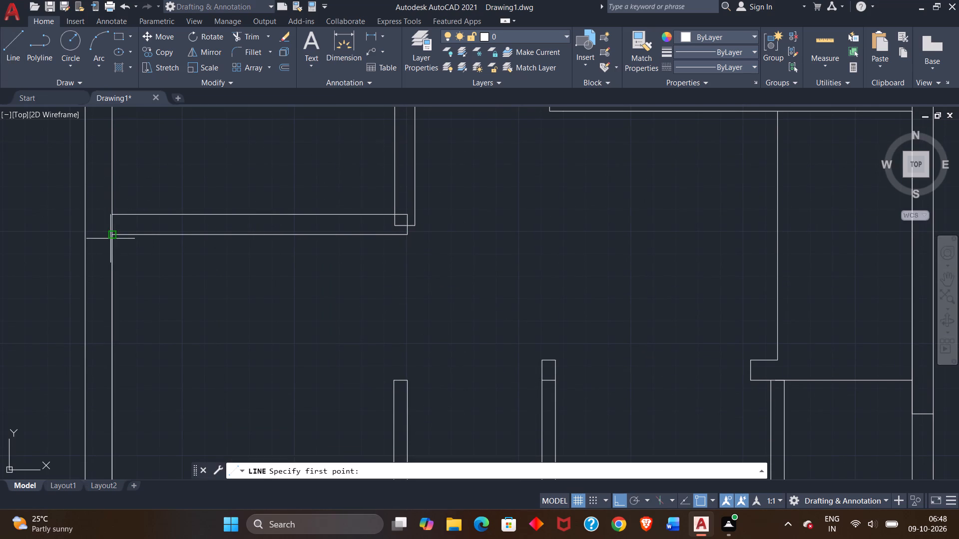
double_click(110, 235)
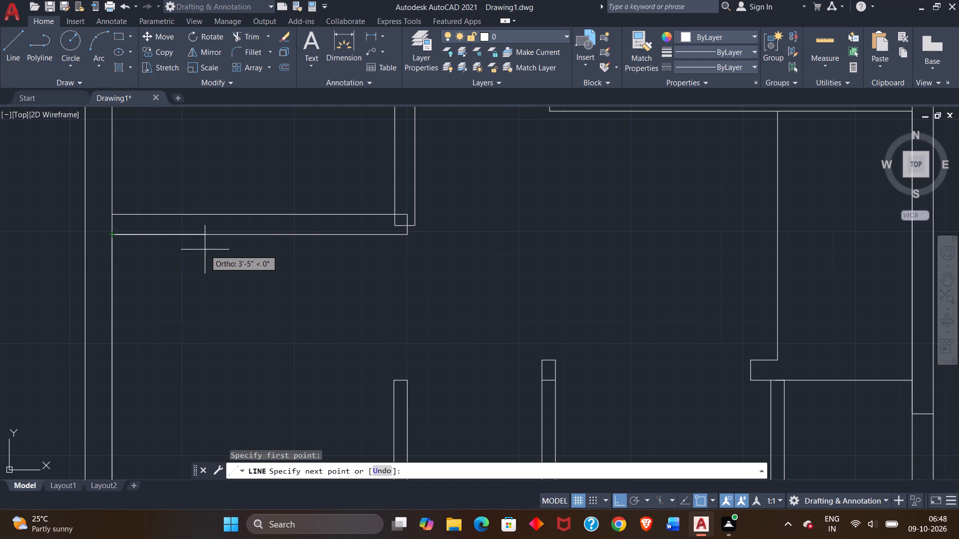
key(1)
key(0)
text('10)
key(shift+quotedbl)
key(Return)
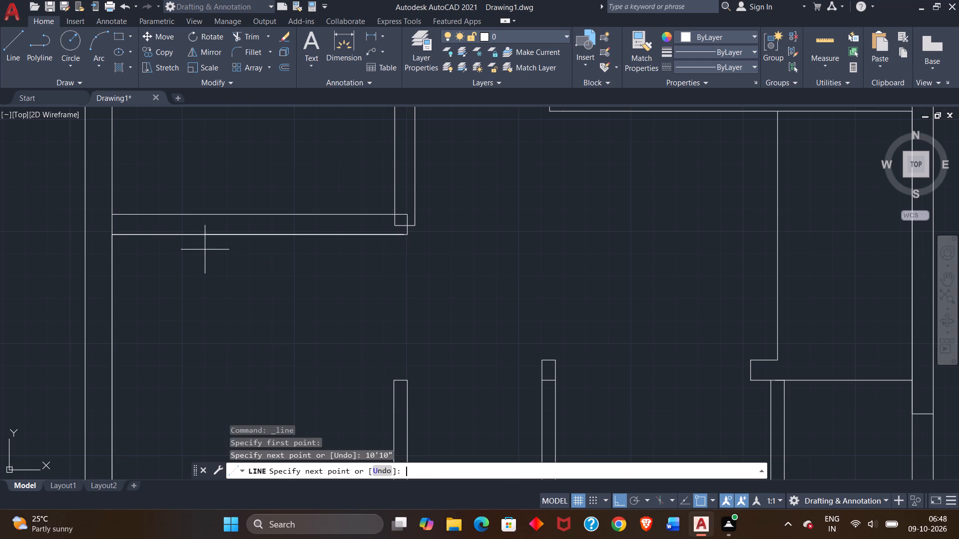
Continue the line vertically down from the 10'10" endpoint to the bottom wall's inner face.
scroll(414, 244, up, 4)
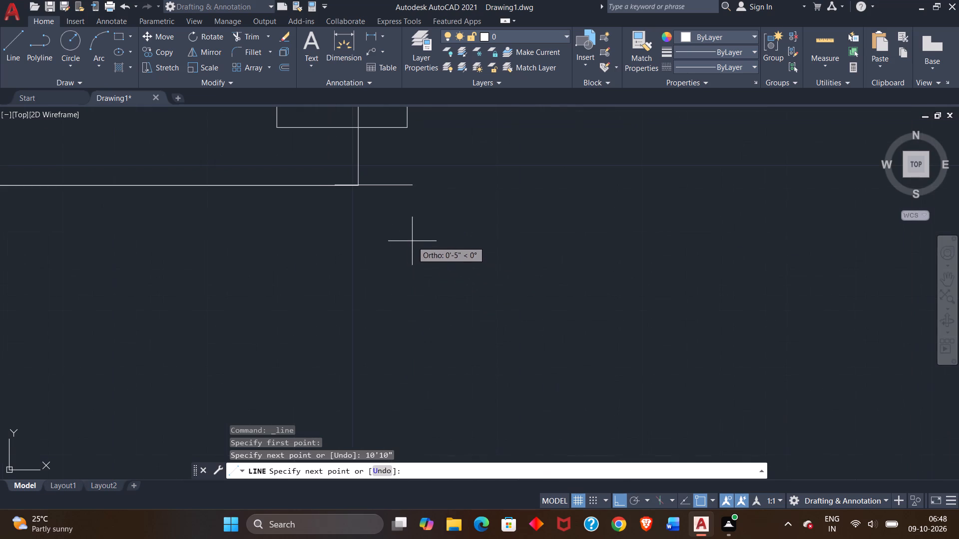
scroll(376, 320, down, 2)
middle_drag(369, 358, 371, 356)
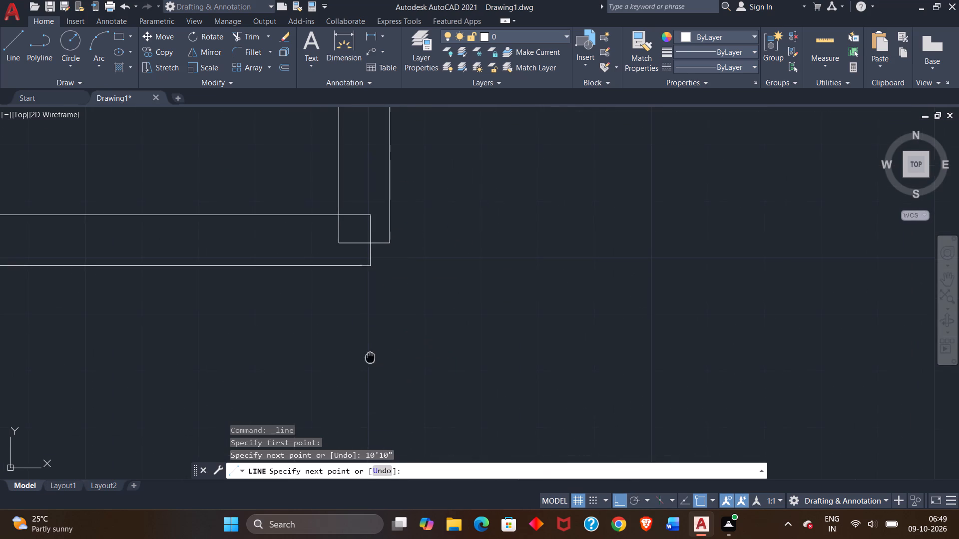
middle_drag(371, 356, 396, 196)
scroll(391, 422, down, 3)
middle_drag(394, 426, 412, 266)
scroll(407, 442, up, 3)
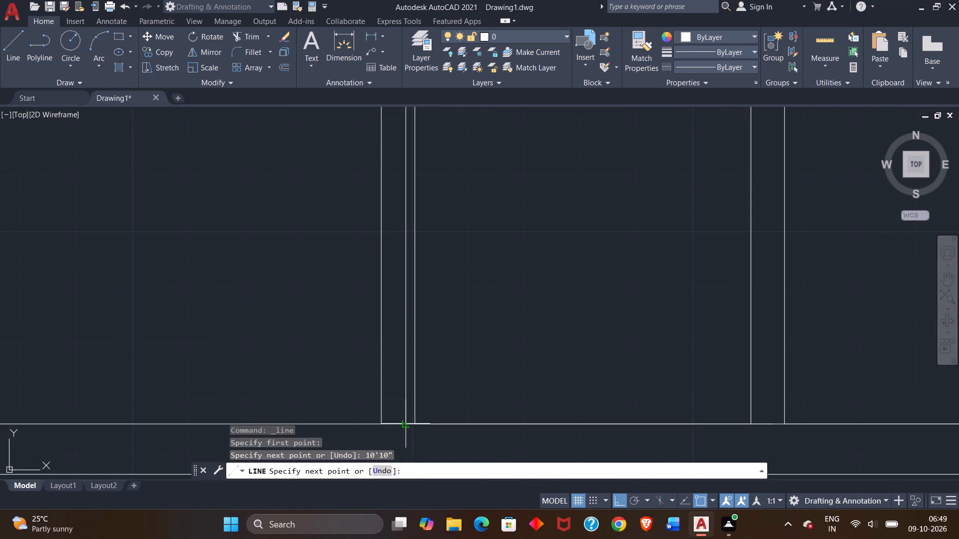
click(408, 424)
right_click(408, 426)
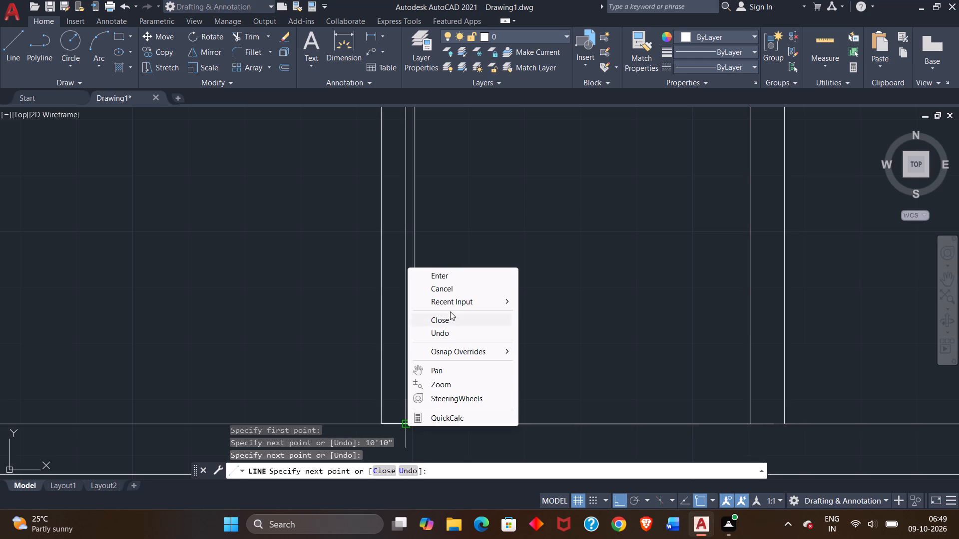
click(452, 278)
Trim away both original face lines of the leftmost lower partition, keeping only the new vertical line at 10'10".
scroll(482, 278, down, 3)
middle_drag(489, 278, 465, 304)
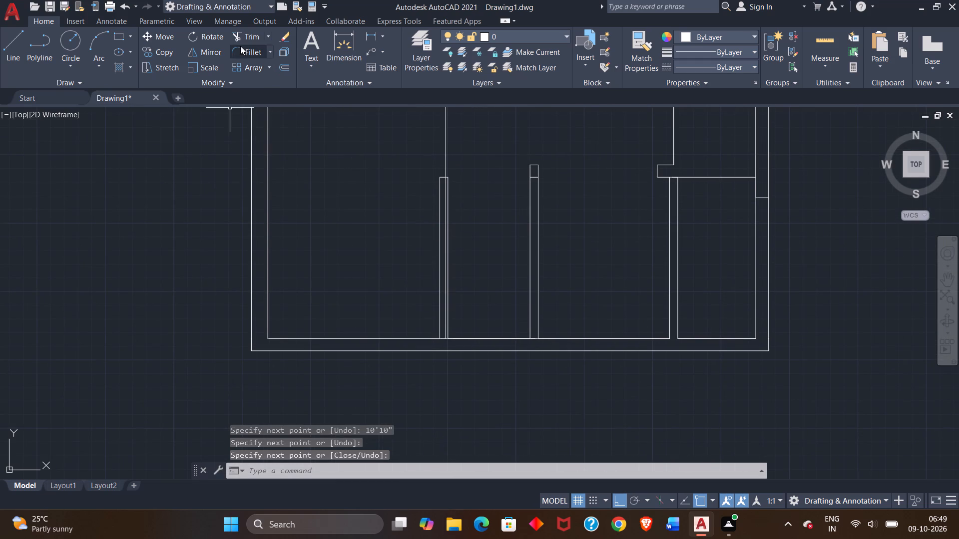
click(246, 38)
scroll(452, 265, up, 2)
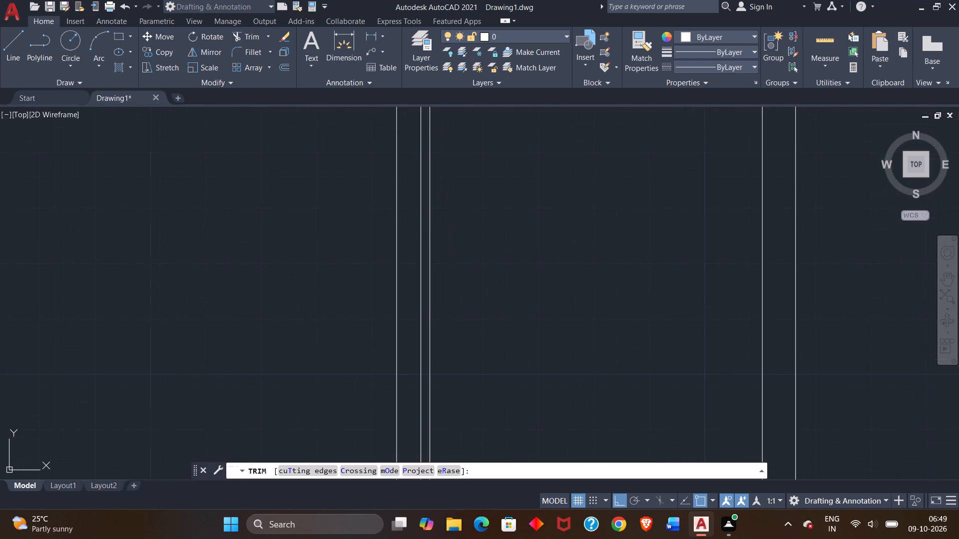
scroll(449, 262, up, 1)
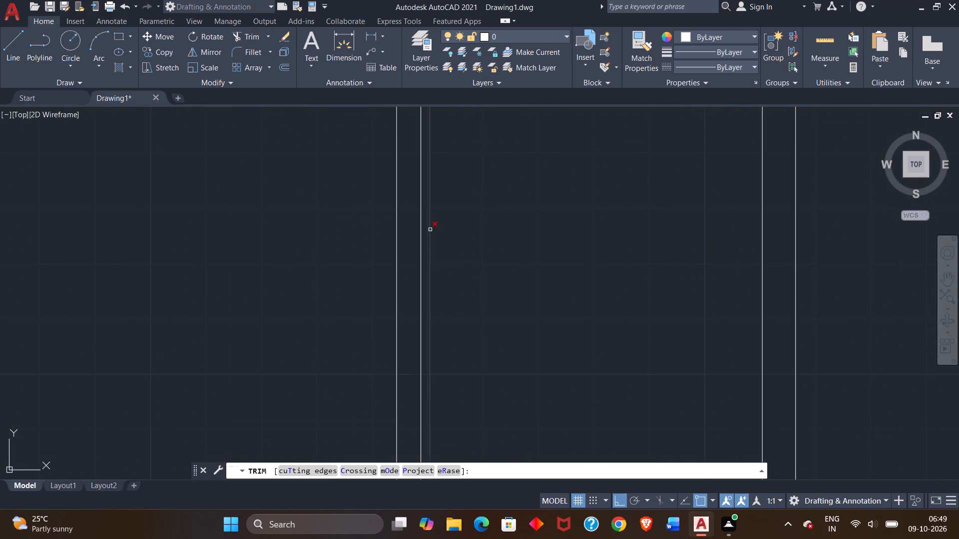
click(430, 230)
click(398, 224)
scroll(469, 218, down, 3)
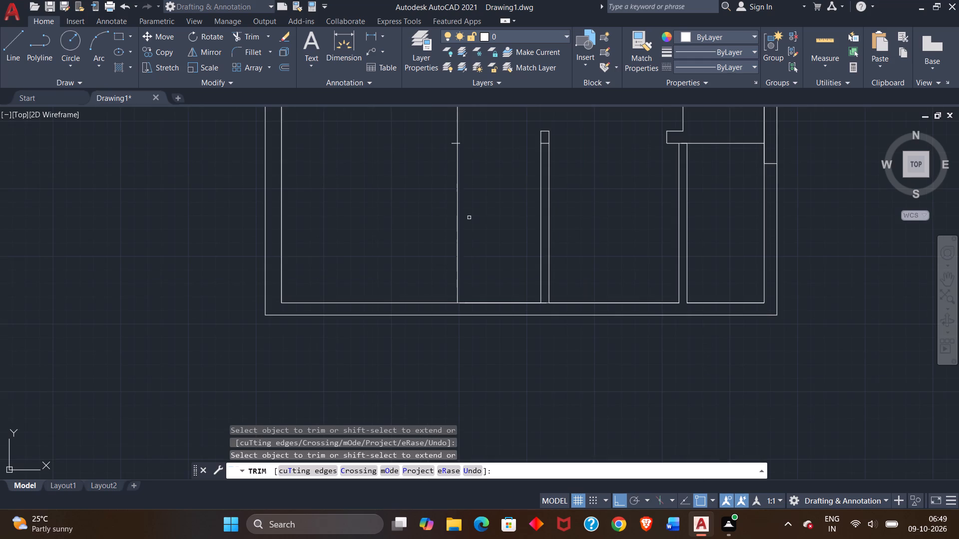
middle_drag(488, 215, 388, 232)
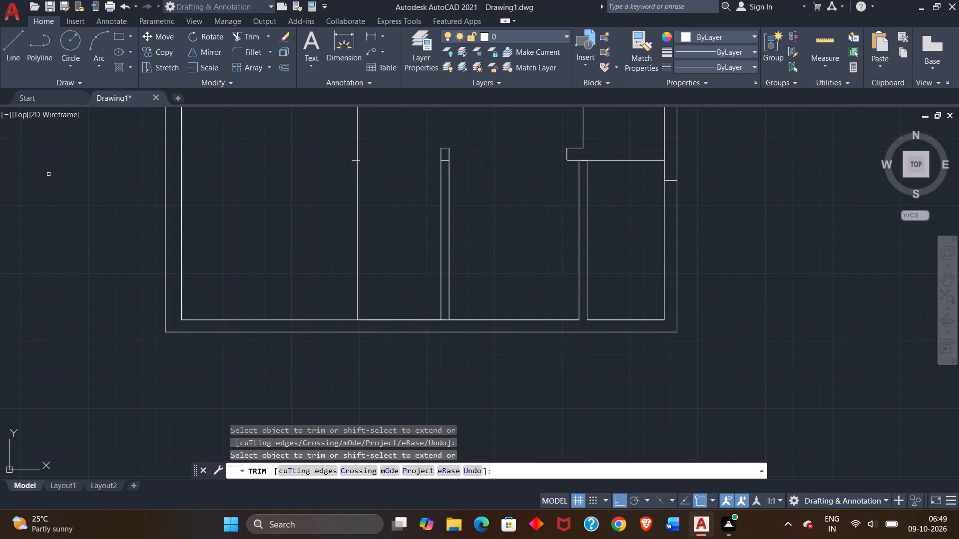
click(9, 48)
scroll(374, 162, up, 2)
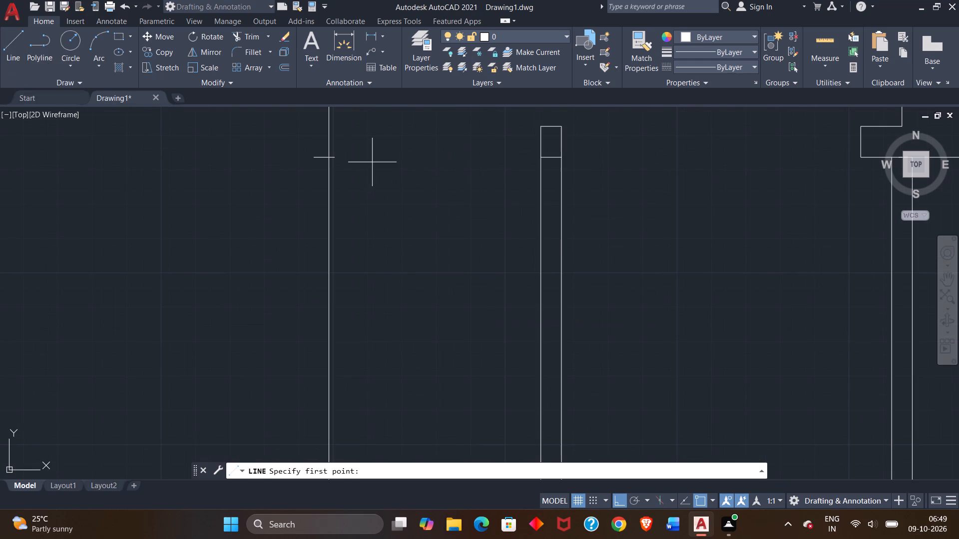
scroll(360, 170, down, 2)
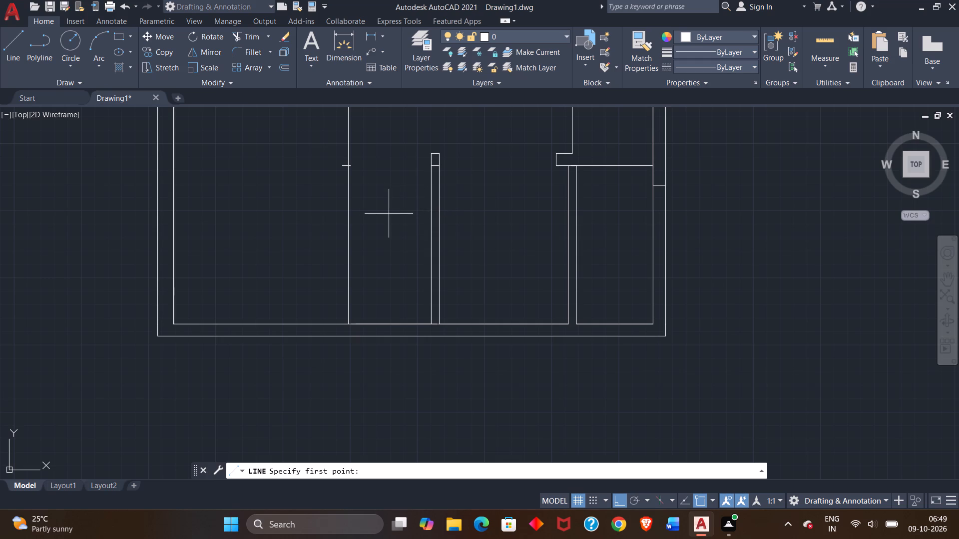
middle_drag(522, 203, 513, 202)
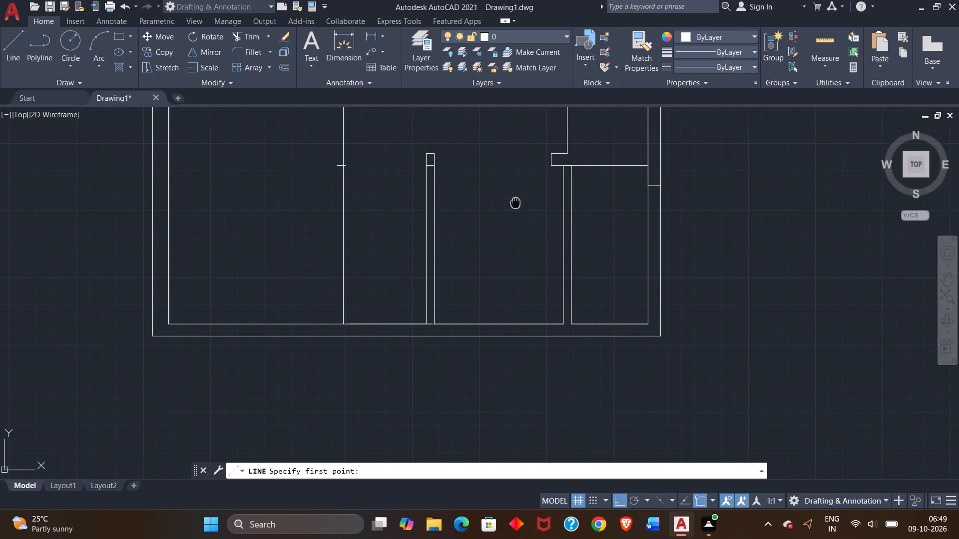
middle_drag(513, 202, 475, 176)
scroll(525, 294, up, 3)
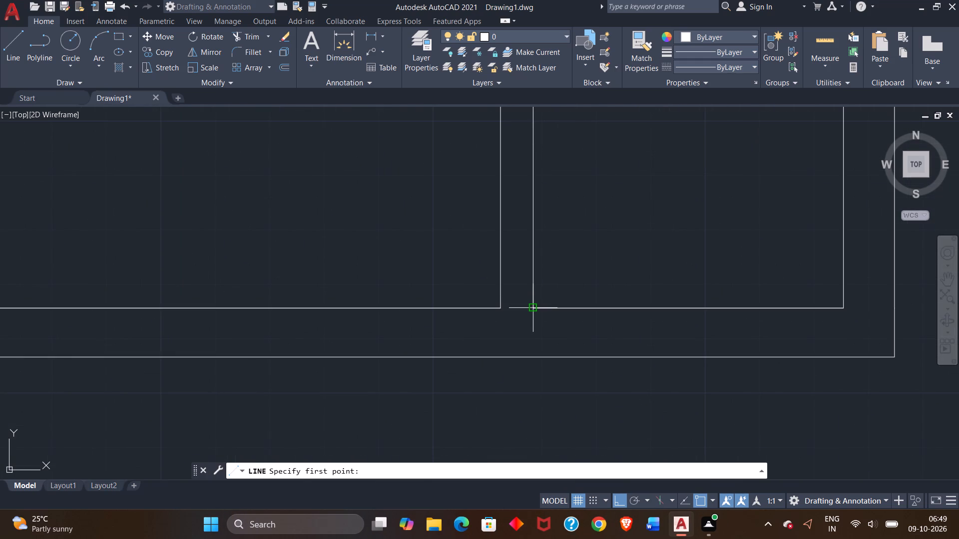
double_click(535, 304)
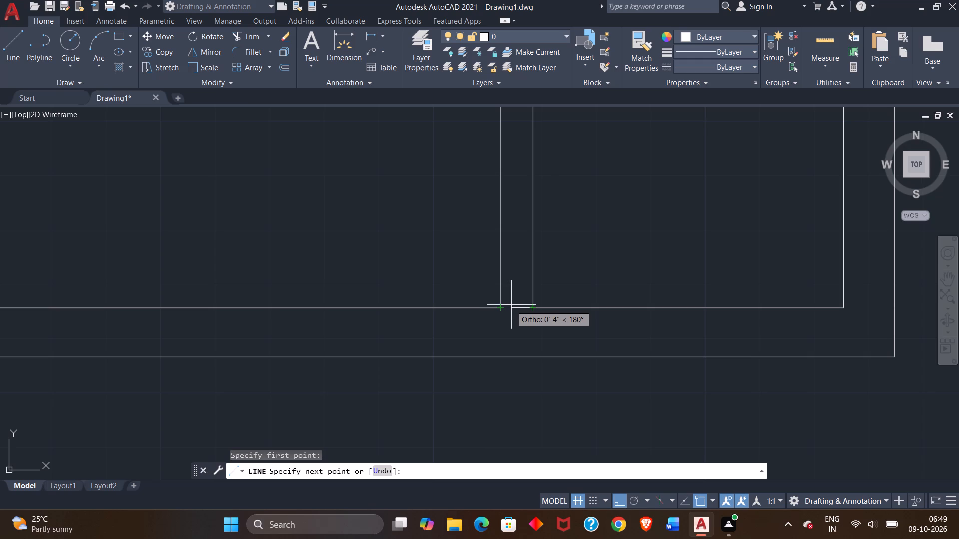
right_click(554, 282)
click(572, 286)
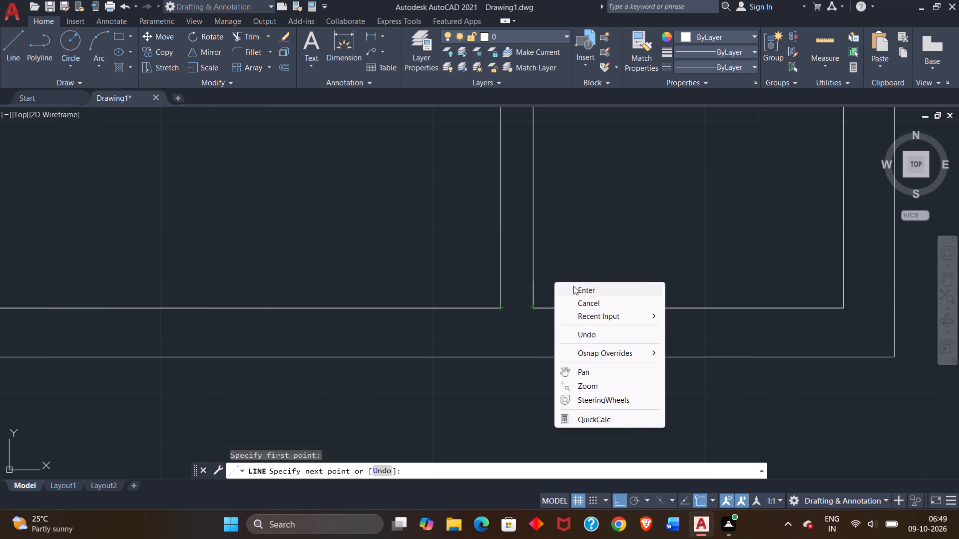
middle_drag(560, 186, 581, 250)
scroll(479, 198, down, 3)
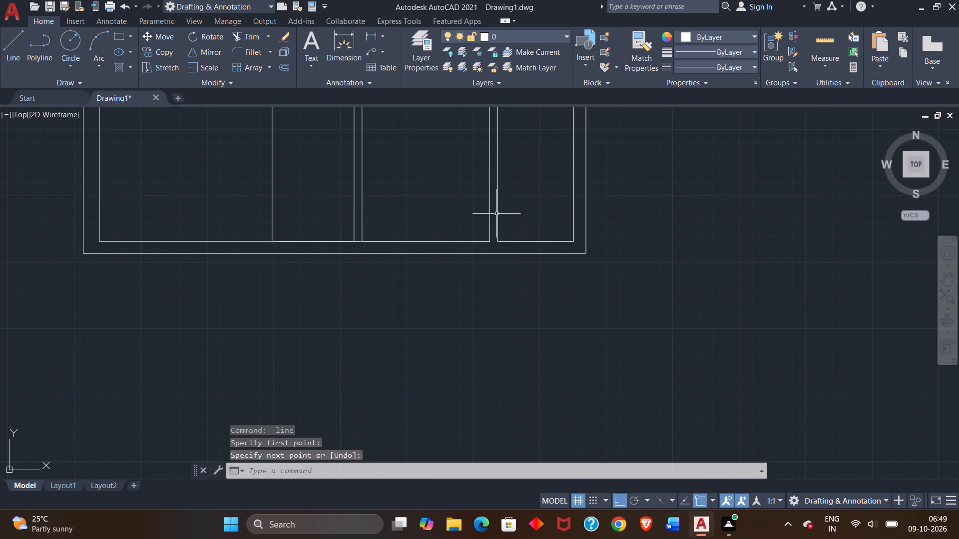
Draw a line along the bottom wall's inner face closing the gap between the rightmost lower partition's two faces.
click(18, 50)
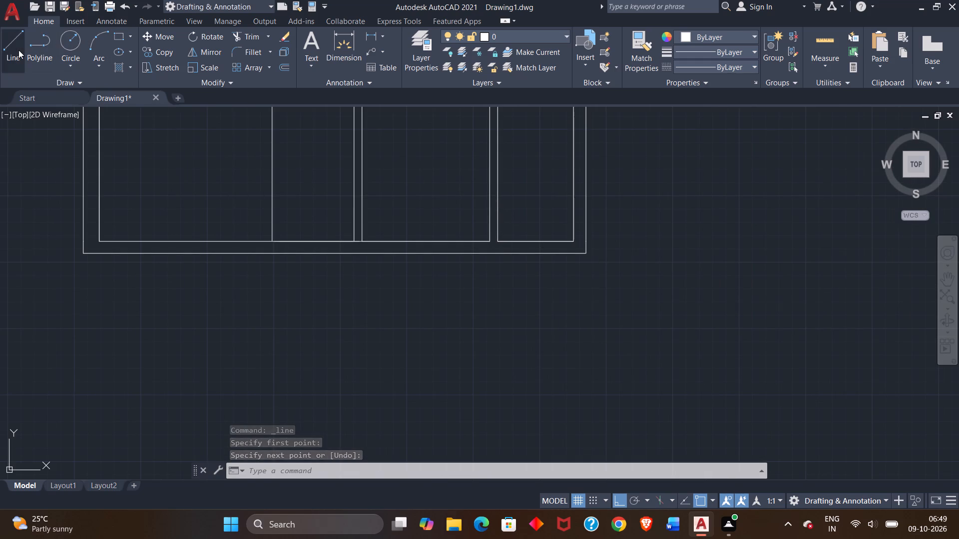
scroll(409, 248, up, 3)
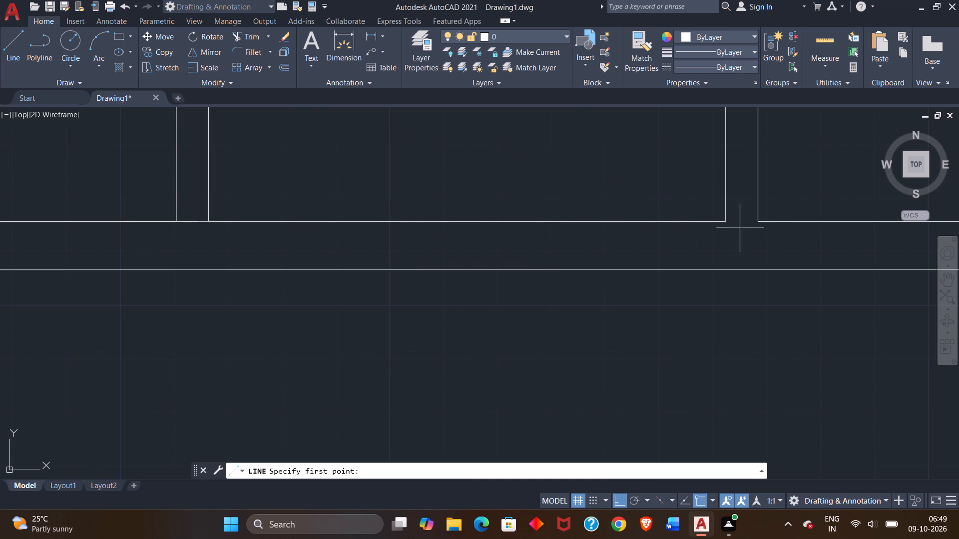
click(756, 219)
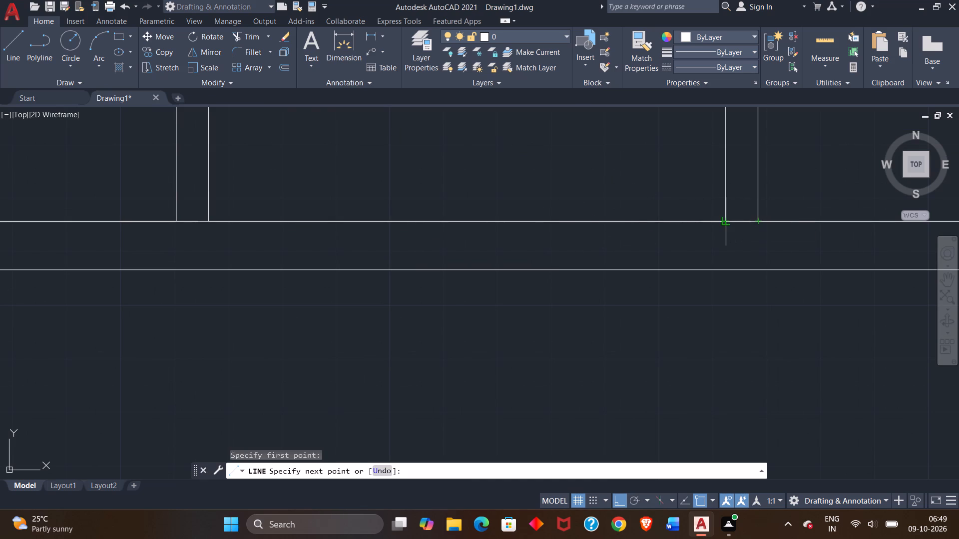
click(723, 222)
right_click(700, 192)
click(715, 200)
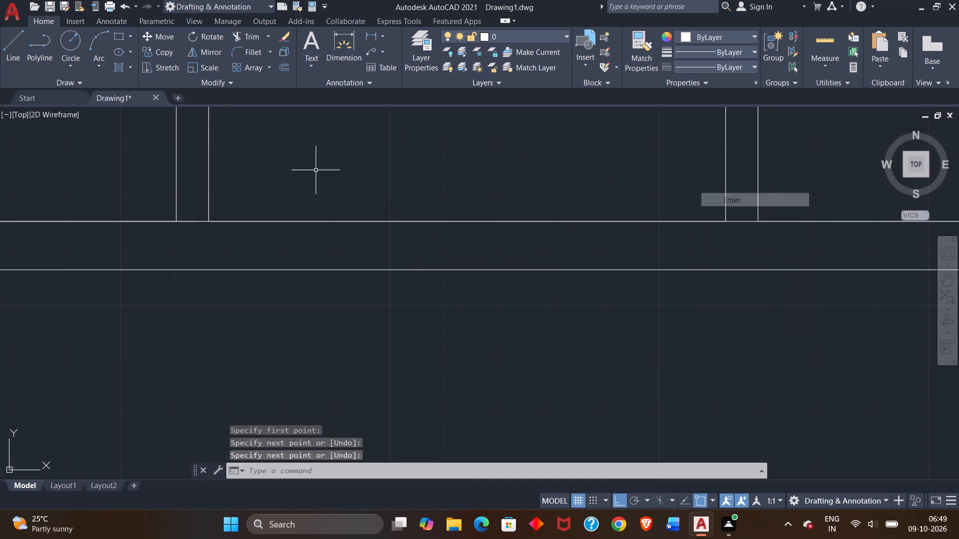
Draw a line 4" leftward from the foot of the rightmost lower partition's right face, continuing vertically up to the horizontal wall.
click(1, 52)
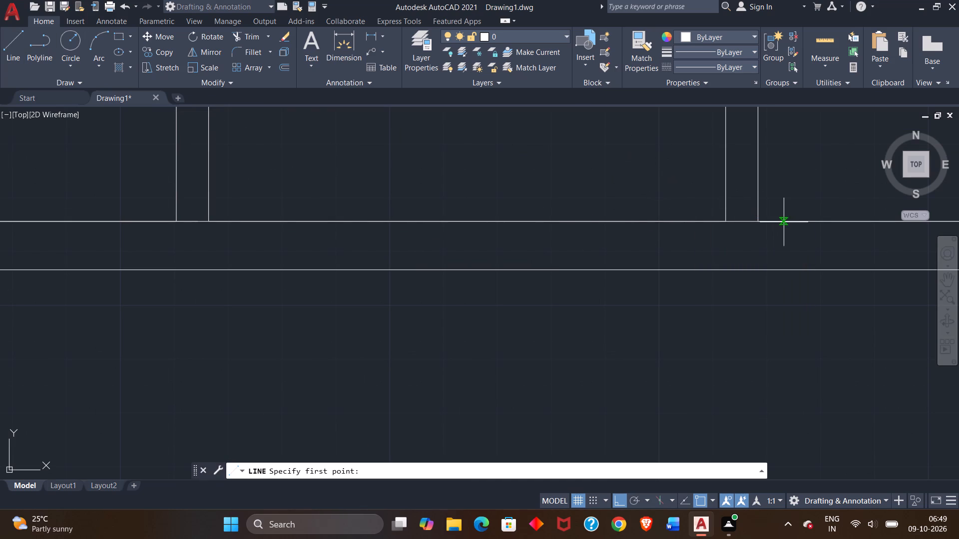
click(756, 223)
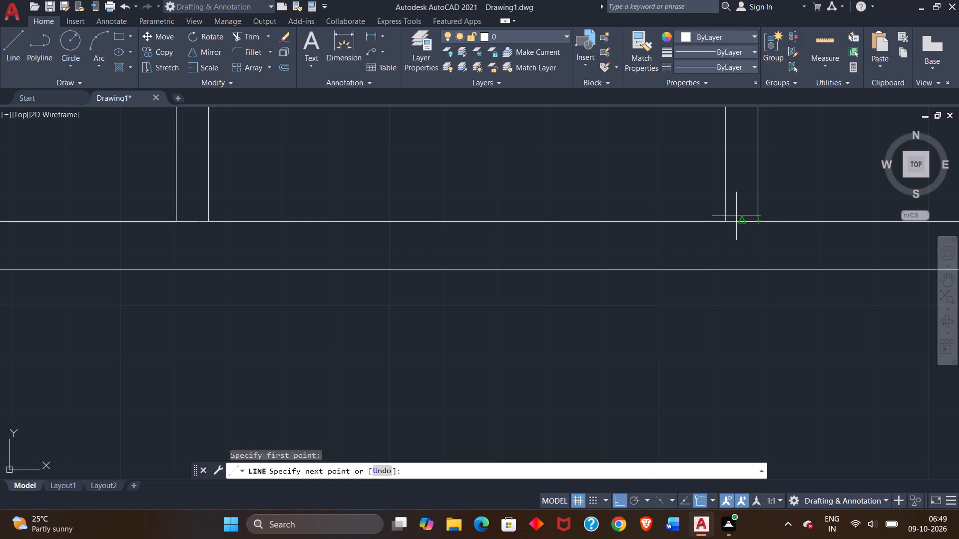
key(4)
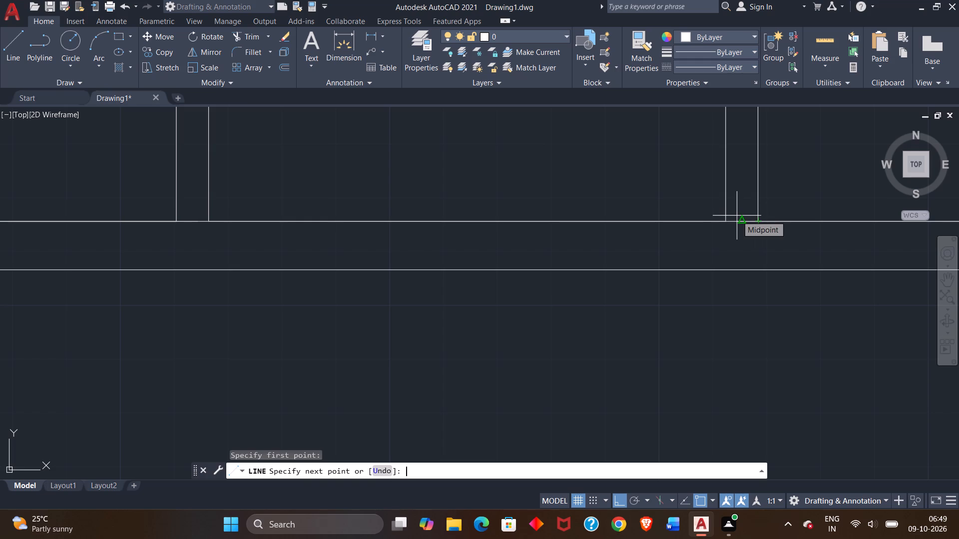
key(shift+quotedbl)
key(Return)
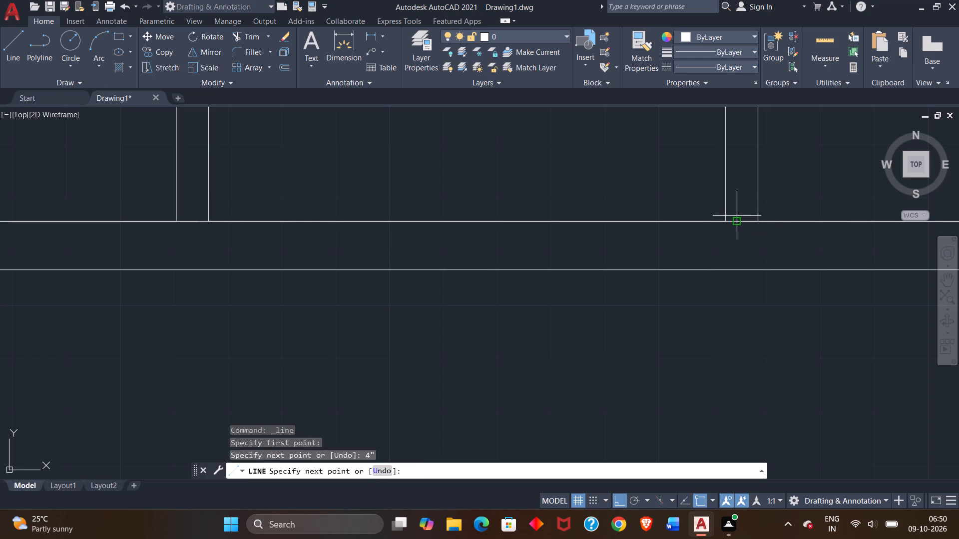
scroll(743, 153, down, 2)
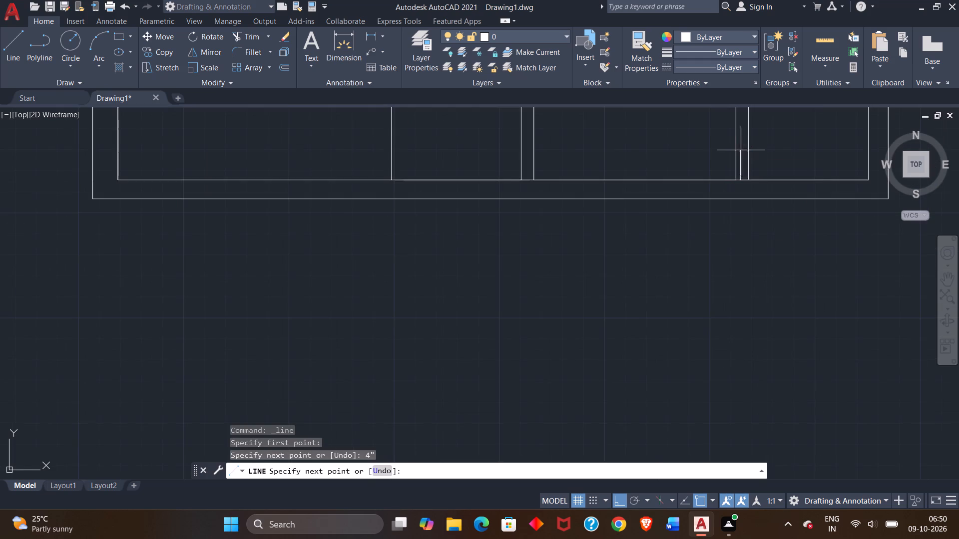
middle_drag(738, 142, 722, 353)
scroll(723, 152, up, 2)
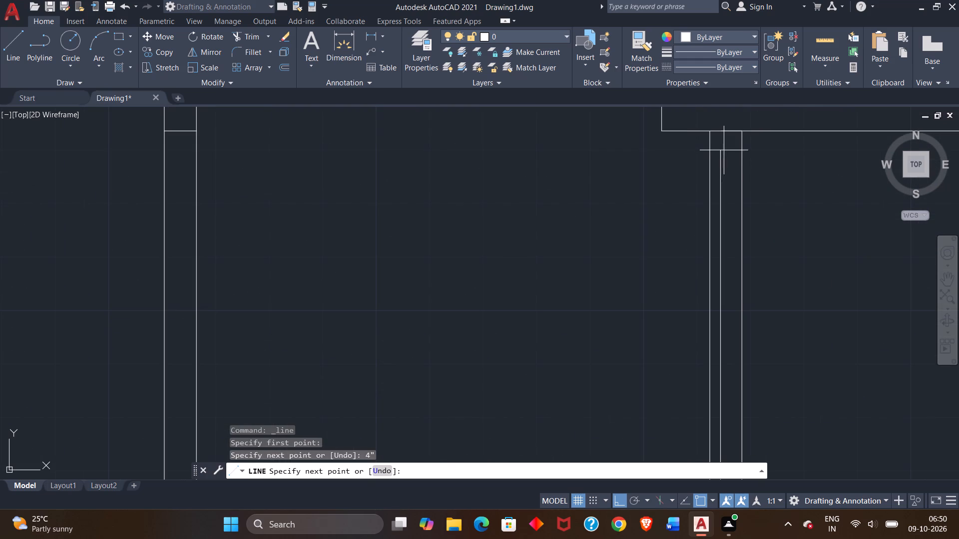
click(720, 131)
right_click(730, 155)
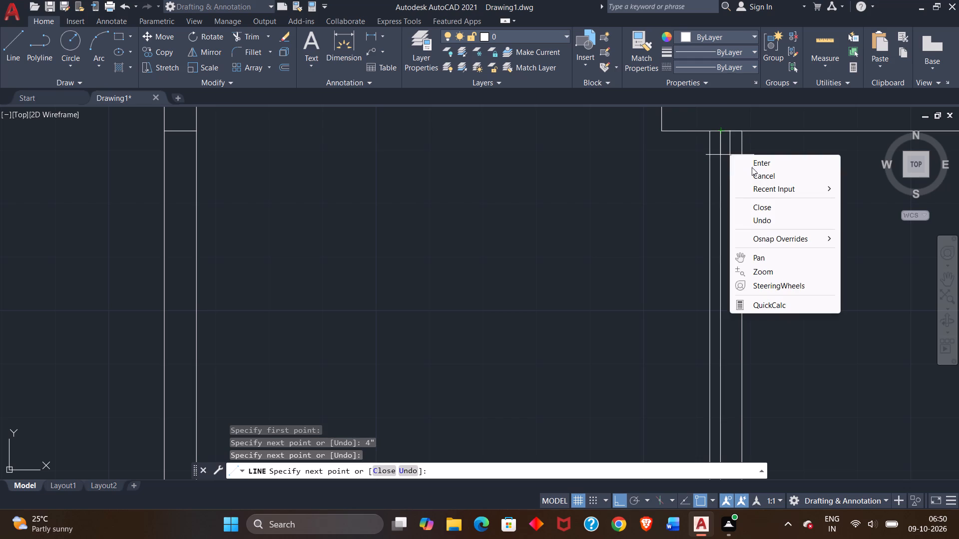
click(758, 166)
Trim away the rightmost lower partition's old left face and the bottom wall segment between its two remaining faces.
click(231, 34)
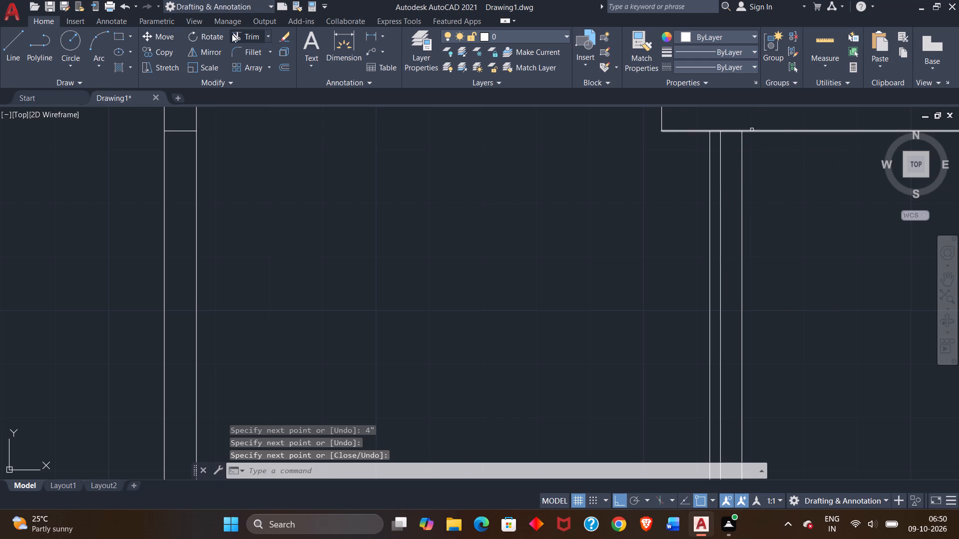
click(710, 174)
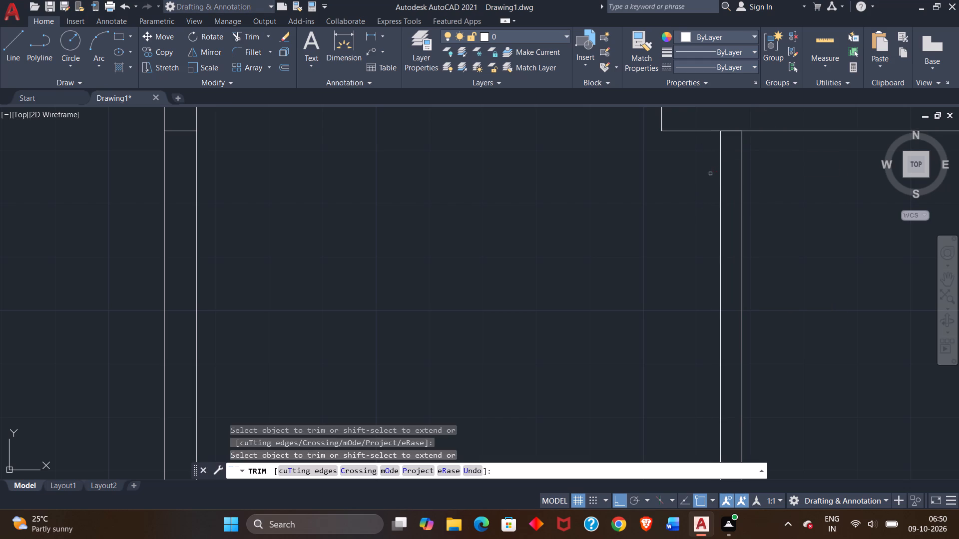
scroll(687, 187, down, 3)
middle_drag(668, 240, 637, 108)
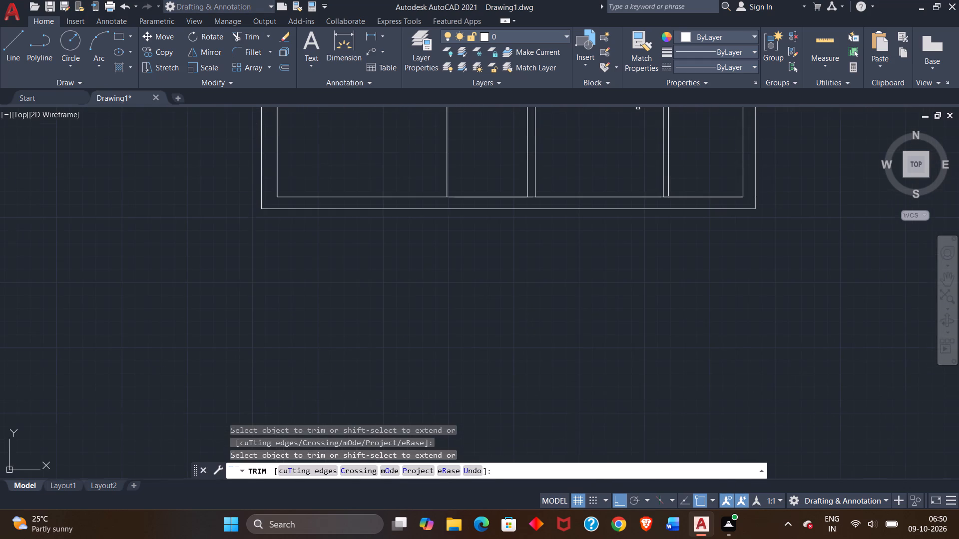
scroll(662, 196, up, 4)
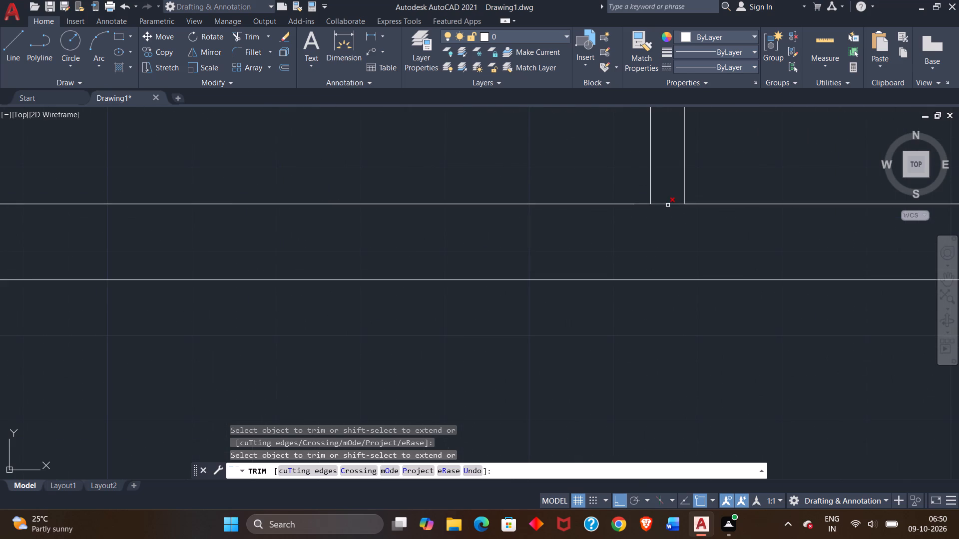
click(668, 205)
click(668, 202)
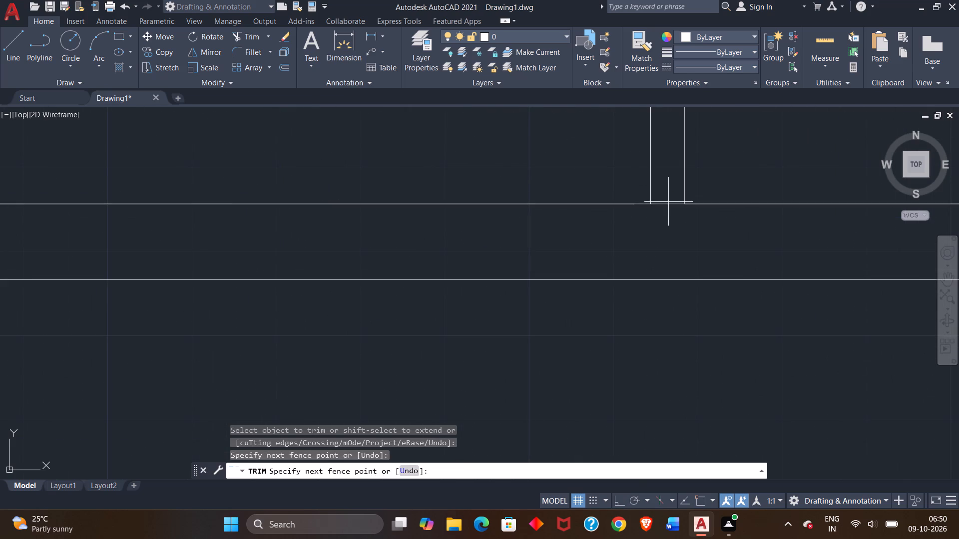
double_click(669, 205)
scroll(623, 211, down, 3)
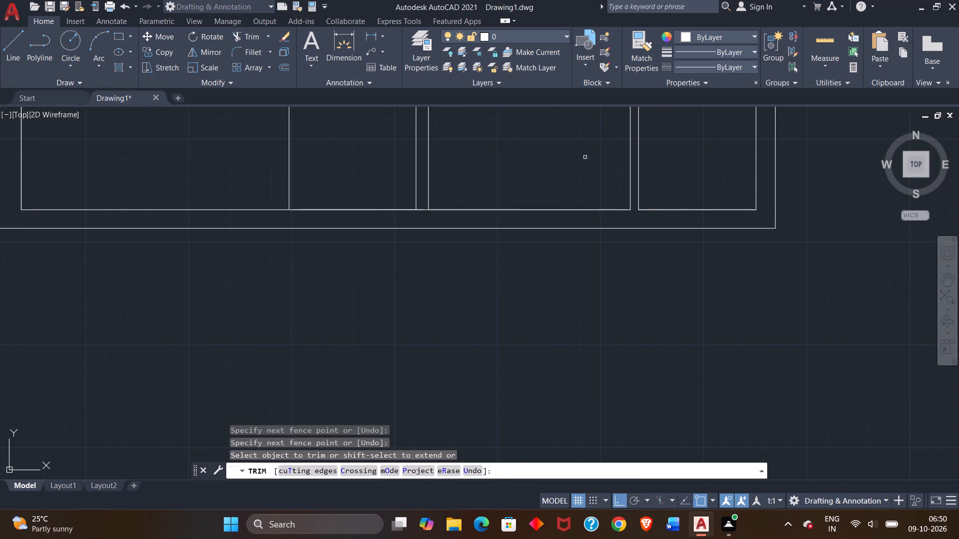
middle_drag(585, 157, 668, 319)
middle_drag(583, 272, 594, 257)
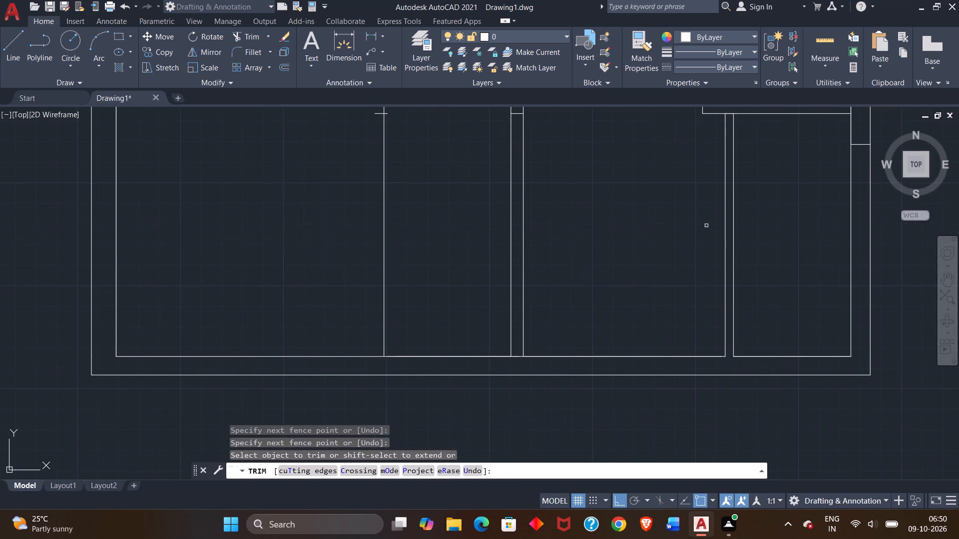
Measure along the bottom wall from the rightmost lower partition's left face to the middle lower partition's right face.
click(336, 47)
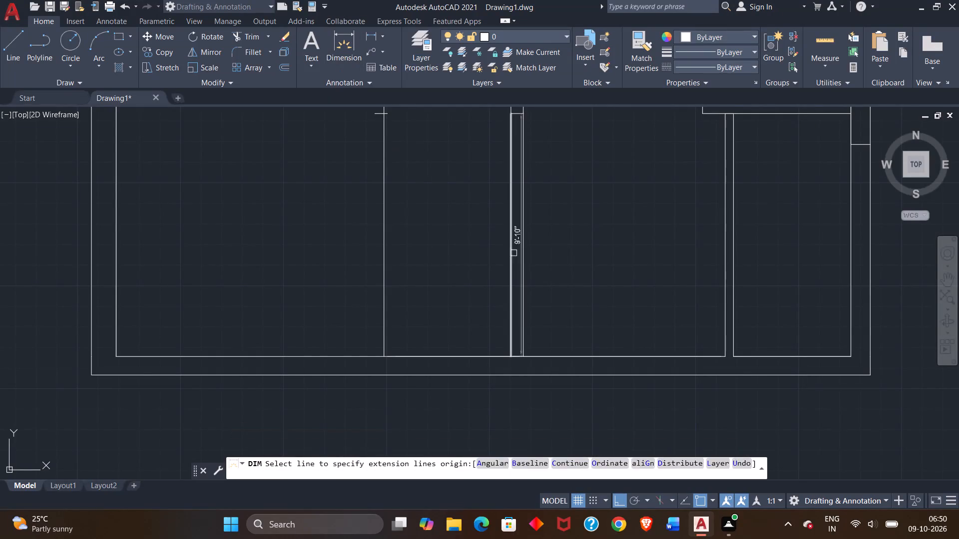
click(726, 356)
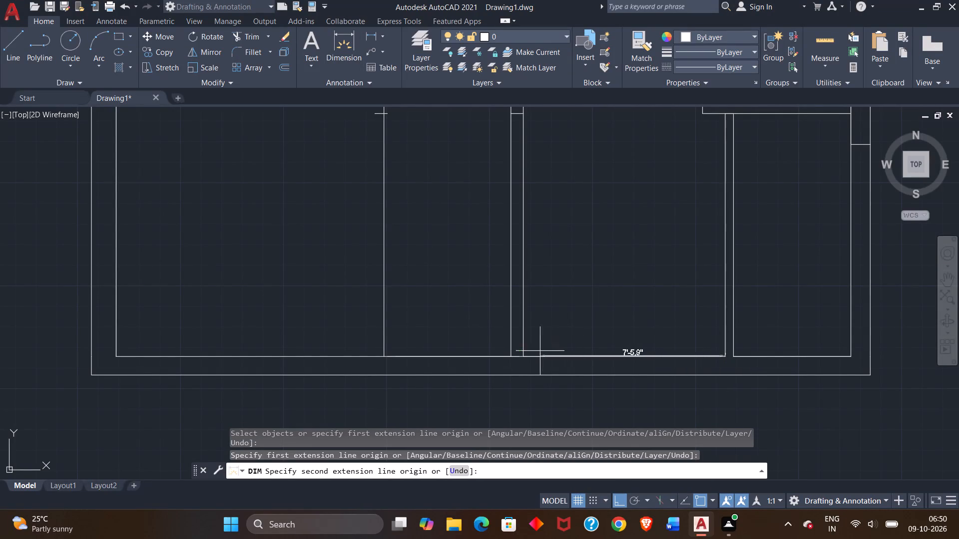
scroll(524, 361, up, 2)
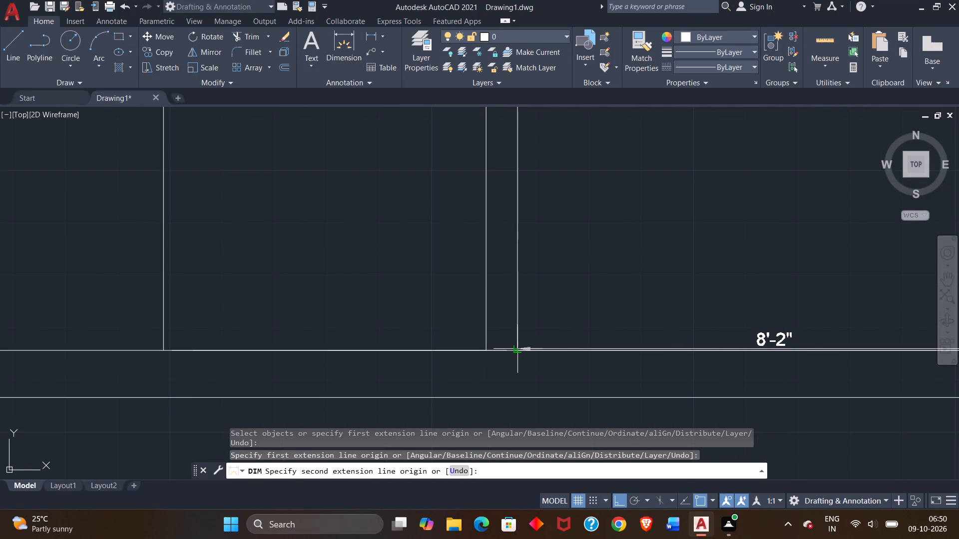
right_click(570, 302)
click(603, 308)
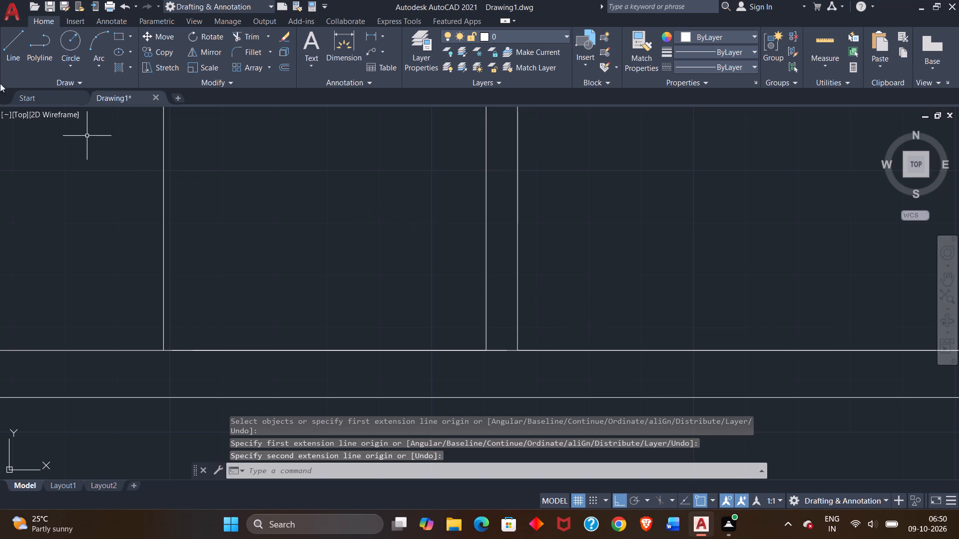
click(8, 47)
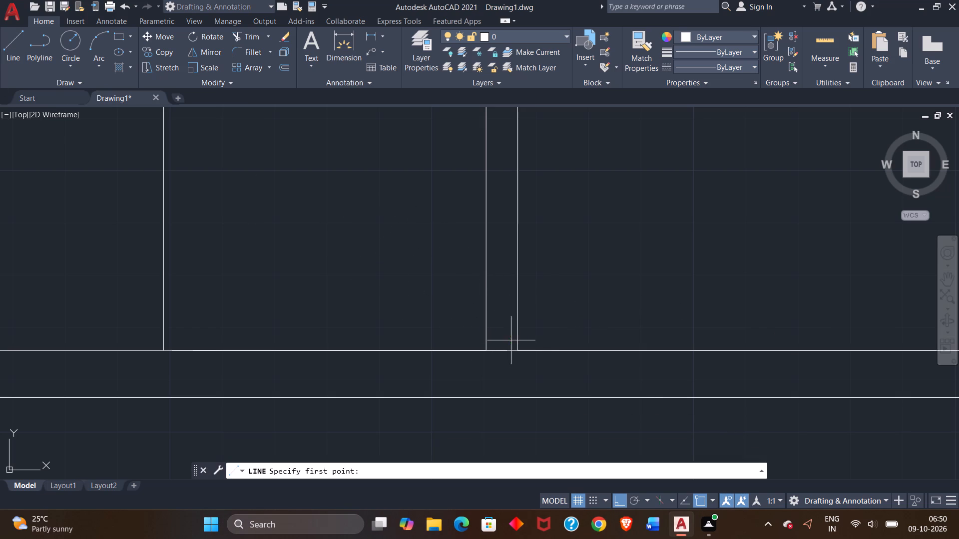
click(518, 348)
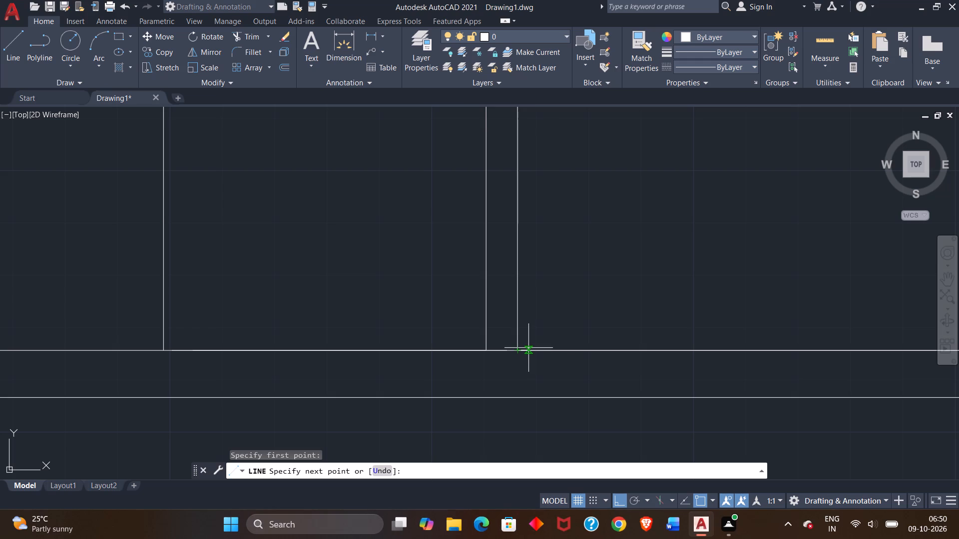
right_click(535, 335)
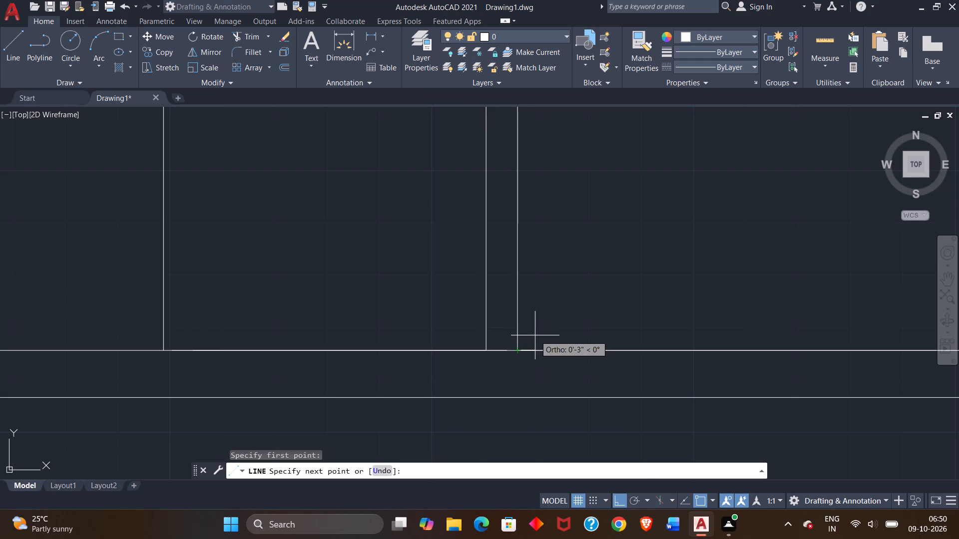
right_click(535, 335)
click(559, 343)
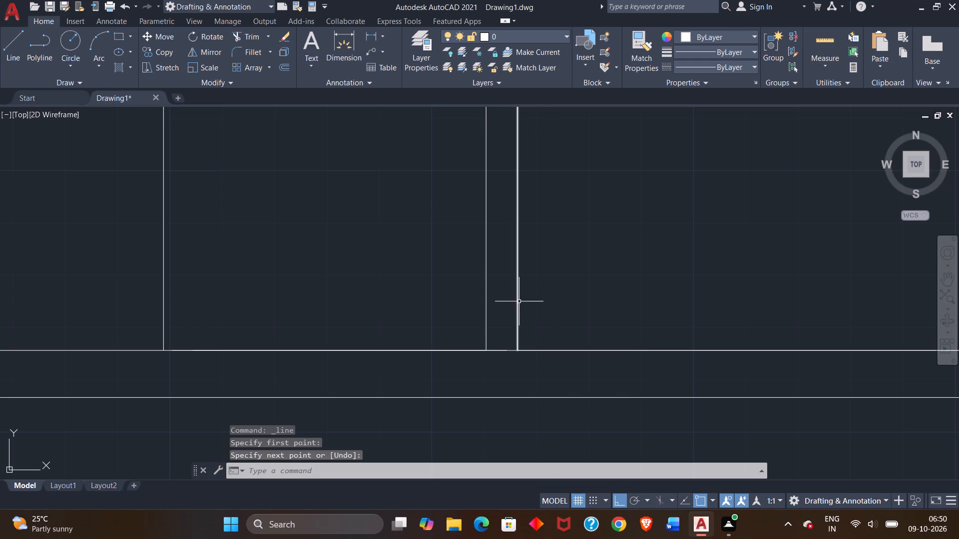
Offset the middle lower partition's right face 2" to the right.
click(517, 298)
text(off)
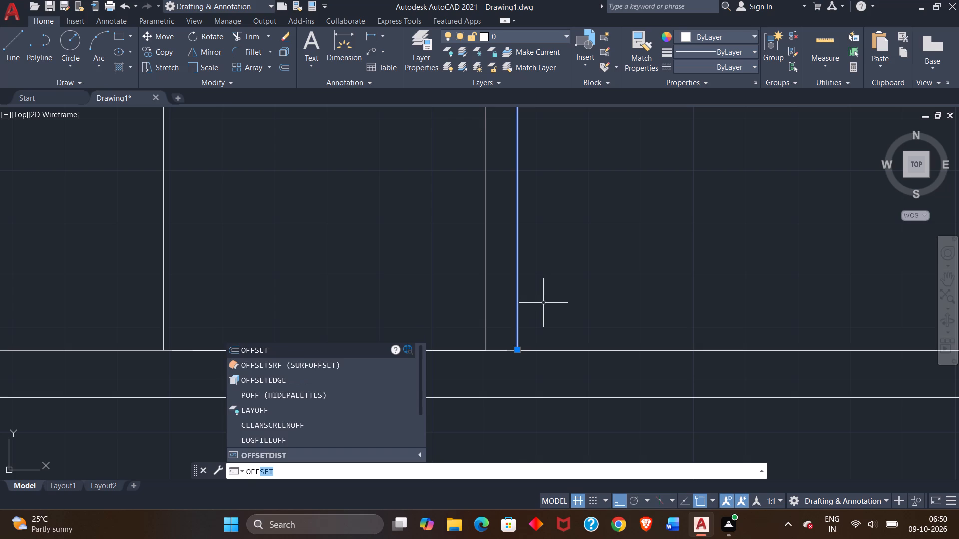
key(Return)
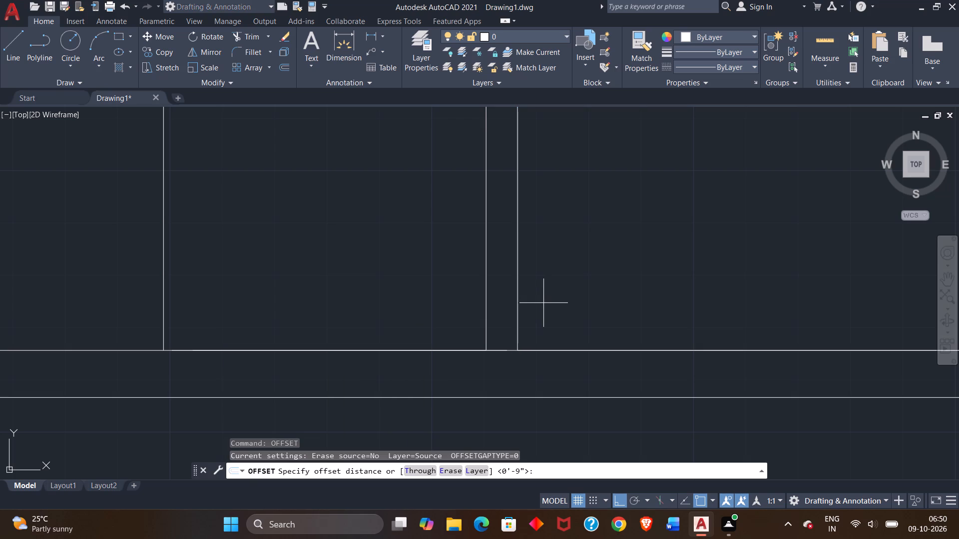
key(2)
key(shift+quotedbl)
key(Return)
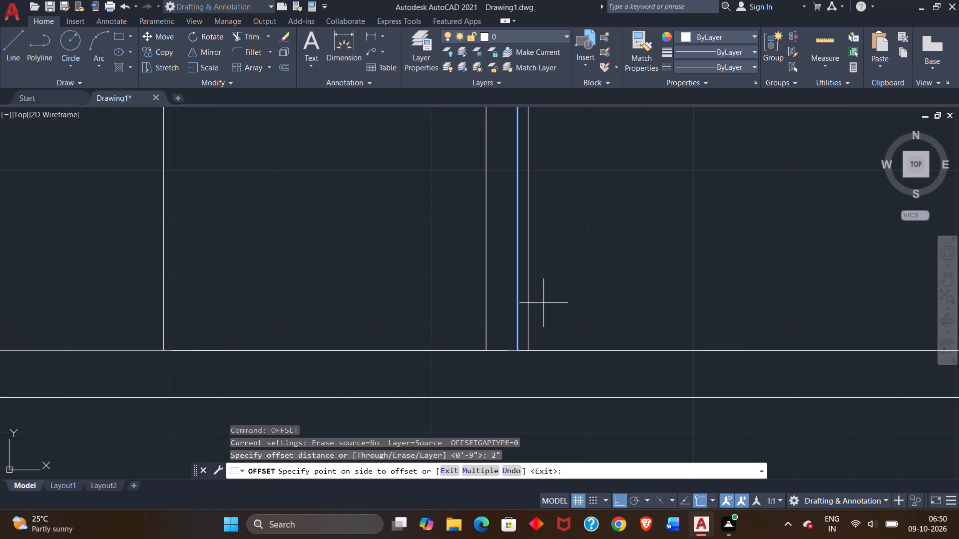
click(594, 301)
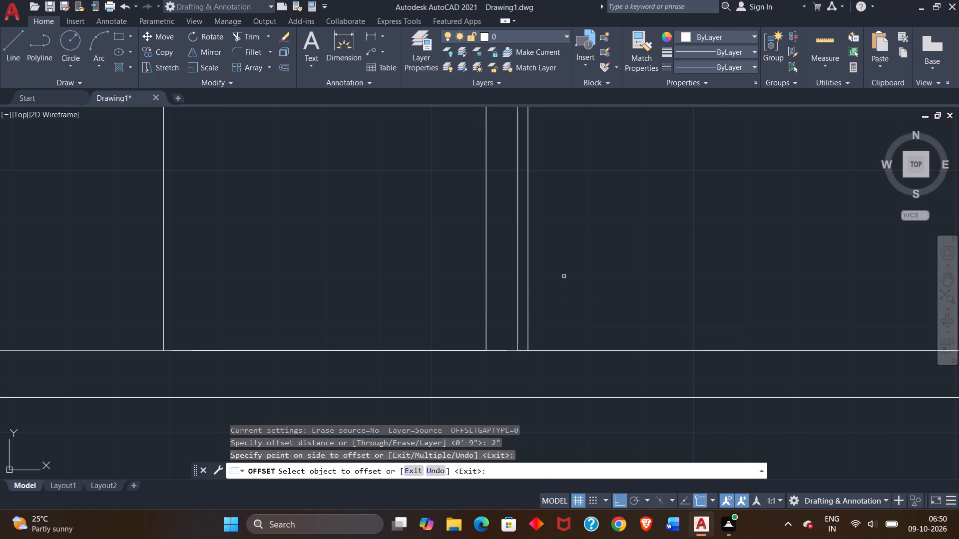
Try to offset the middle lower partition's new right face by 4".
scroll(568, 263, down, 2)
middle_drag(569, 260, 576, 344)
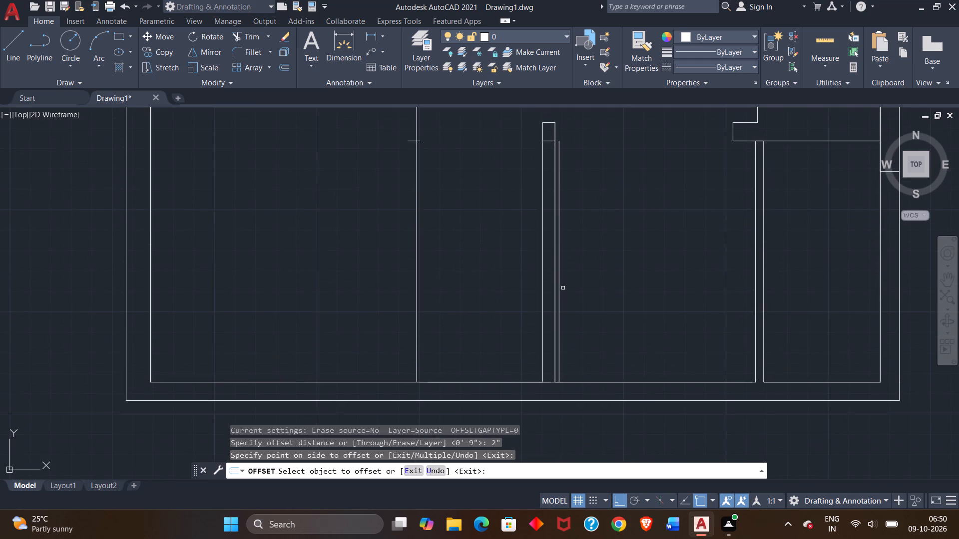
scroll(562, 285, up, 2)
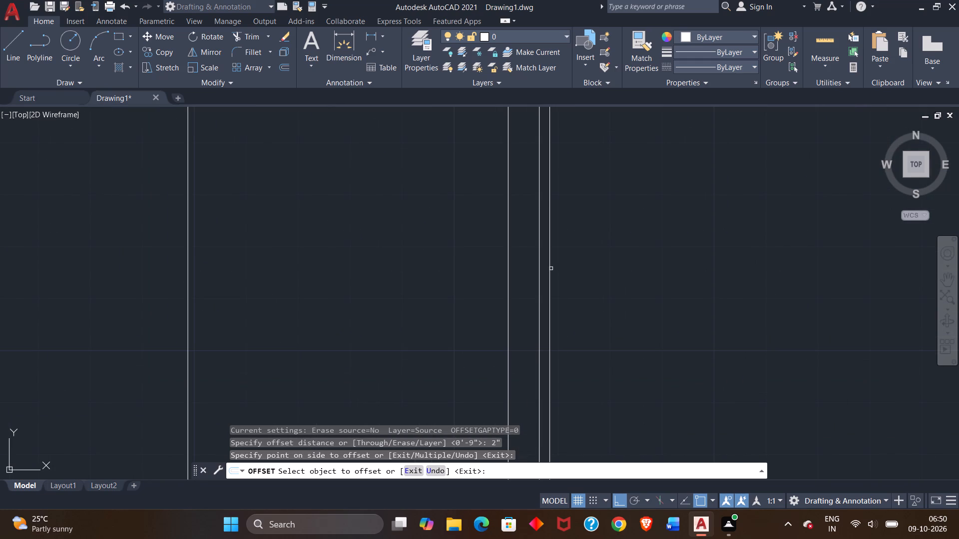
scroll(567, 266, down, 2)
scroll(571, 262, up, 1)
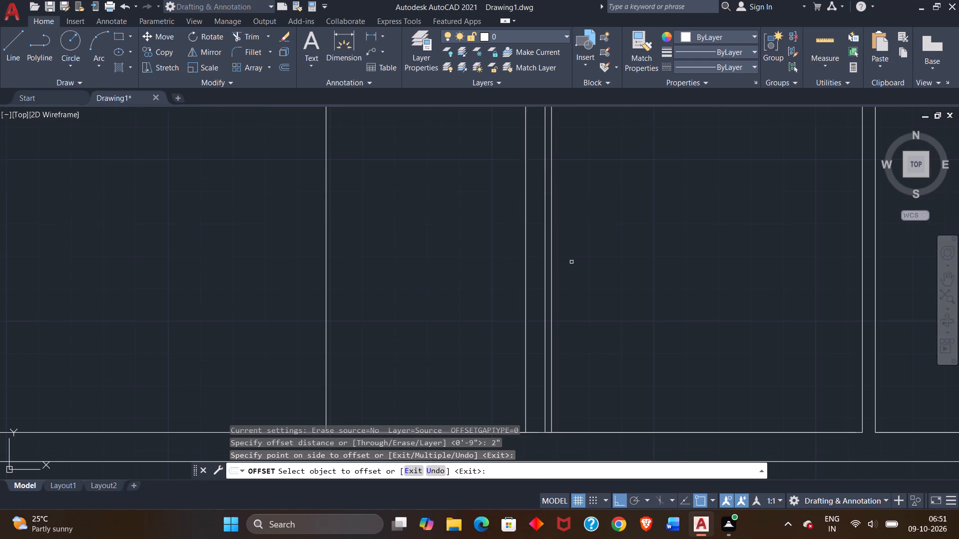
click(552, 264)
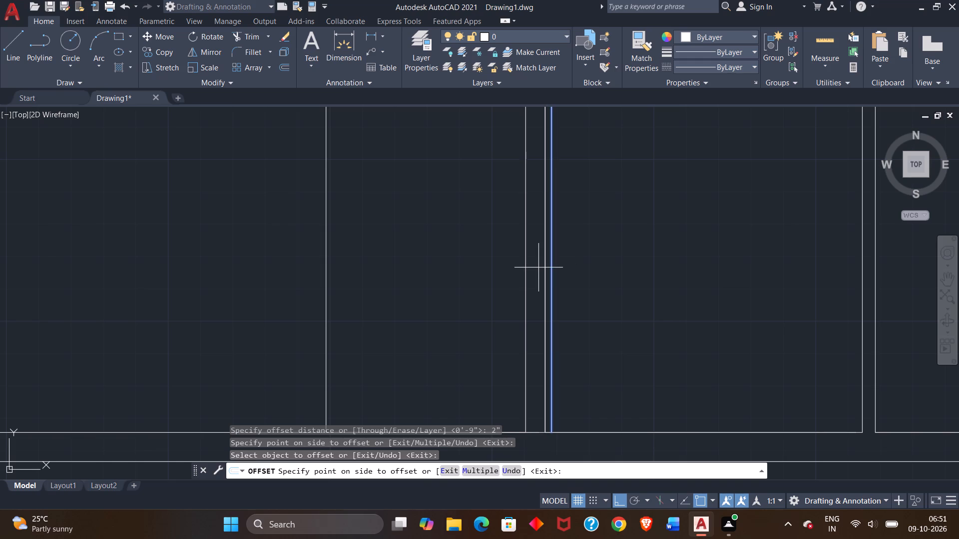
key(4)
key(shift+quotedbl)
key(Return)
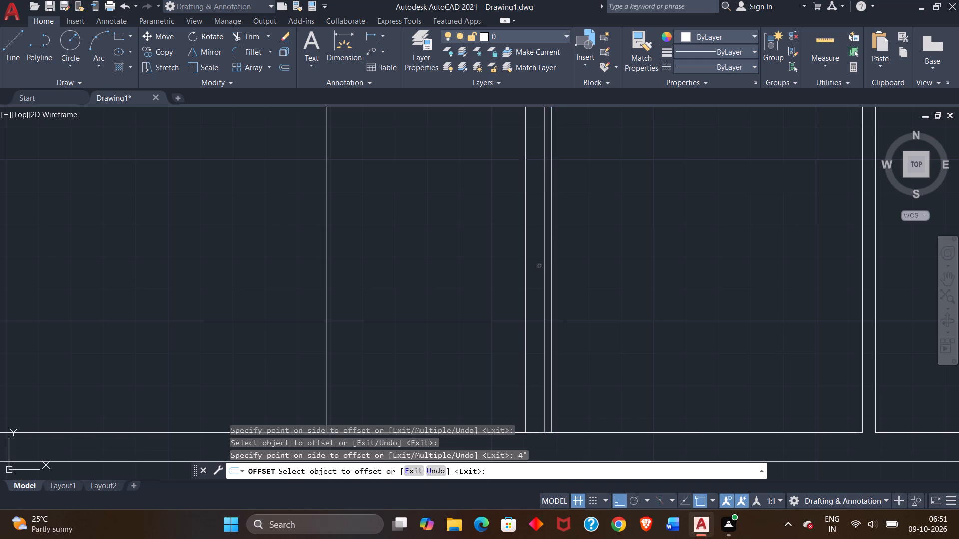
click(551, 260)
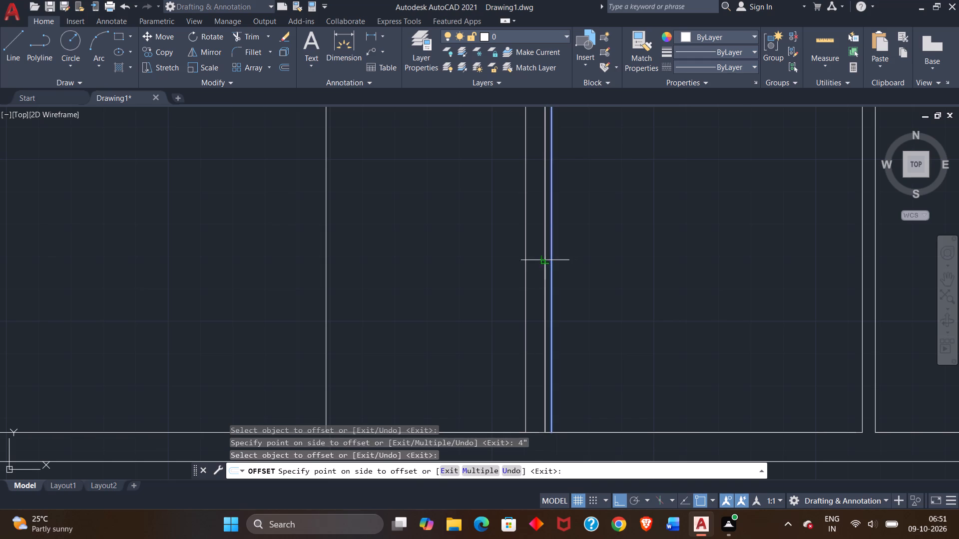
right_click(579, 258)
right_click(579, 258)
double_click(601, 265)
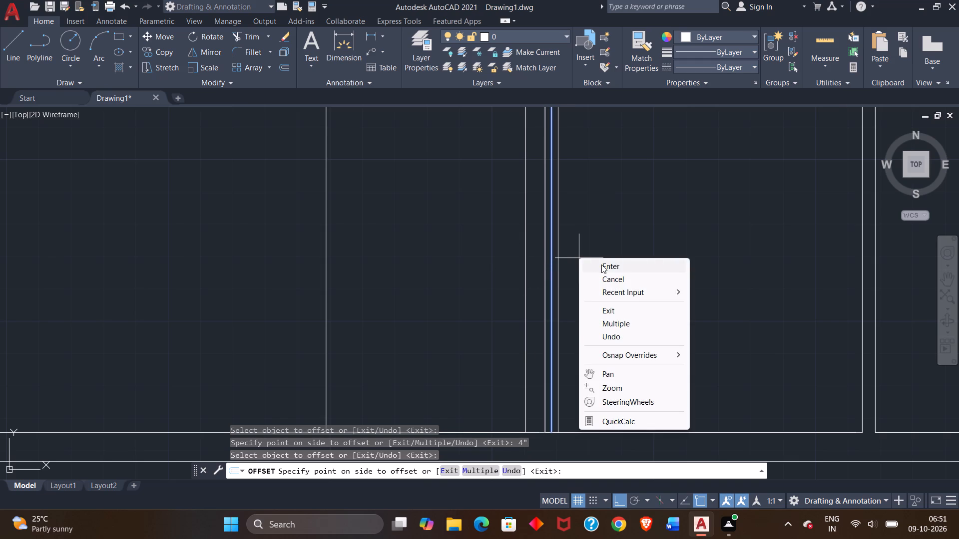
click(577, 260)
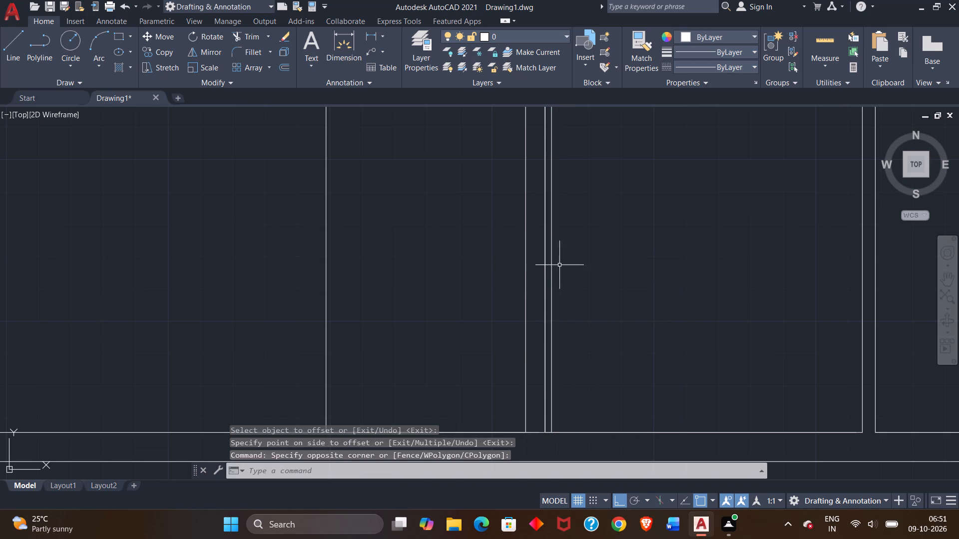
Erase both overlapping lines at the middle lower partition's old right face.
click(543, 266)
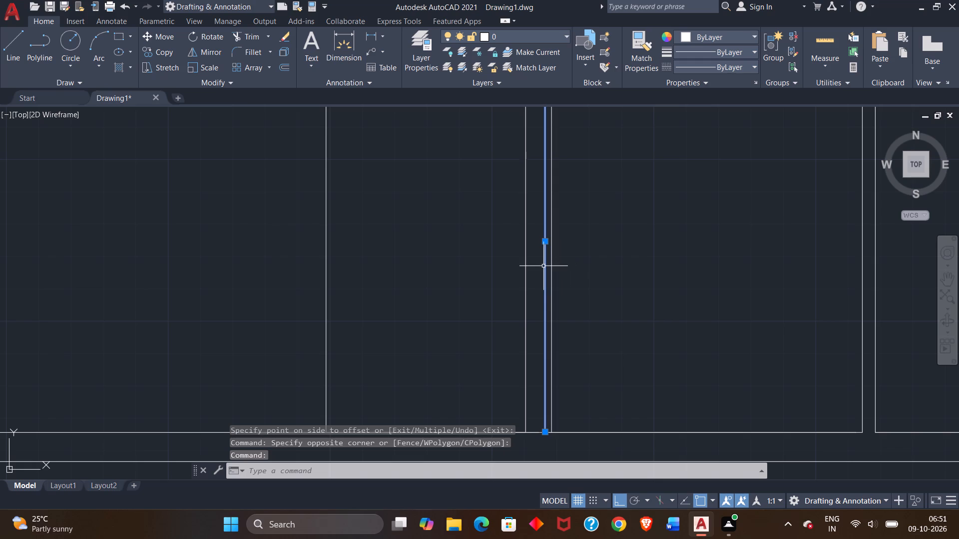
key(Delete)
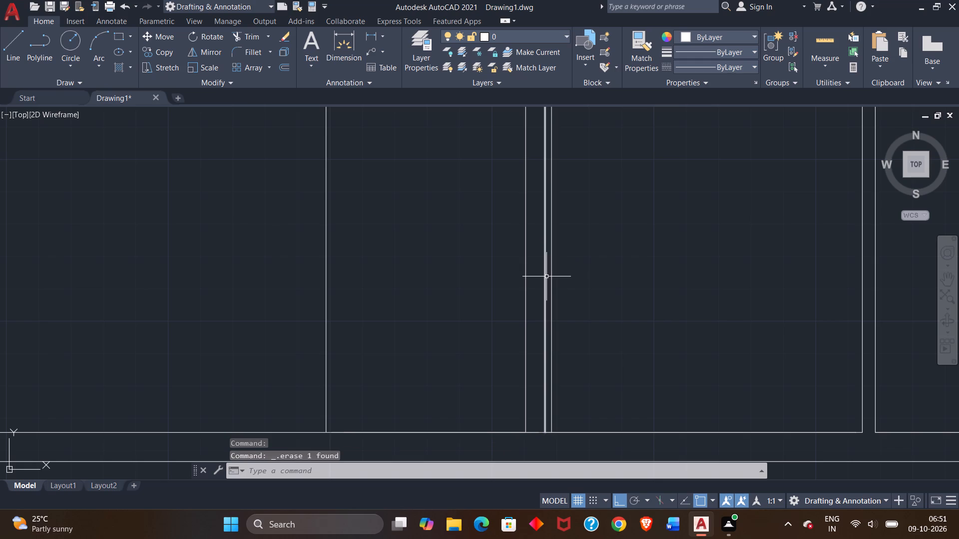
click(545, 276)
key(Delete)
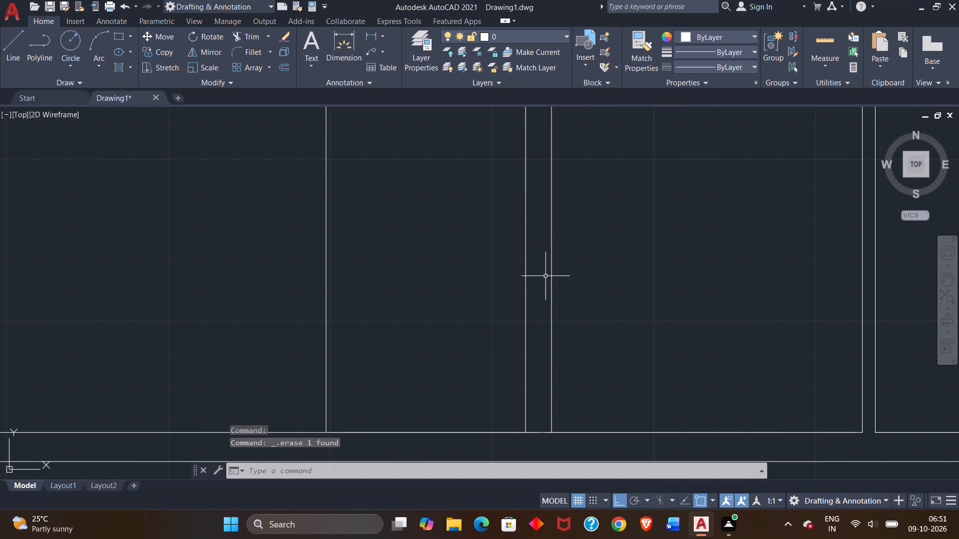
Offset the middle lower partition's new right face 4" to the left as its new left face.
scroll(557, 277, down, 2)
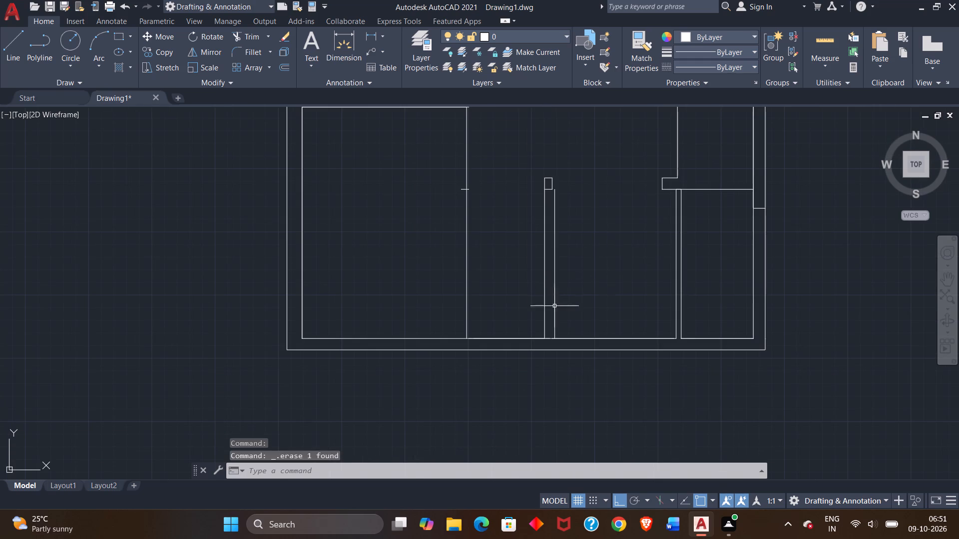
scroll(548, 321, up, 2)
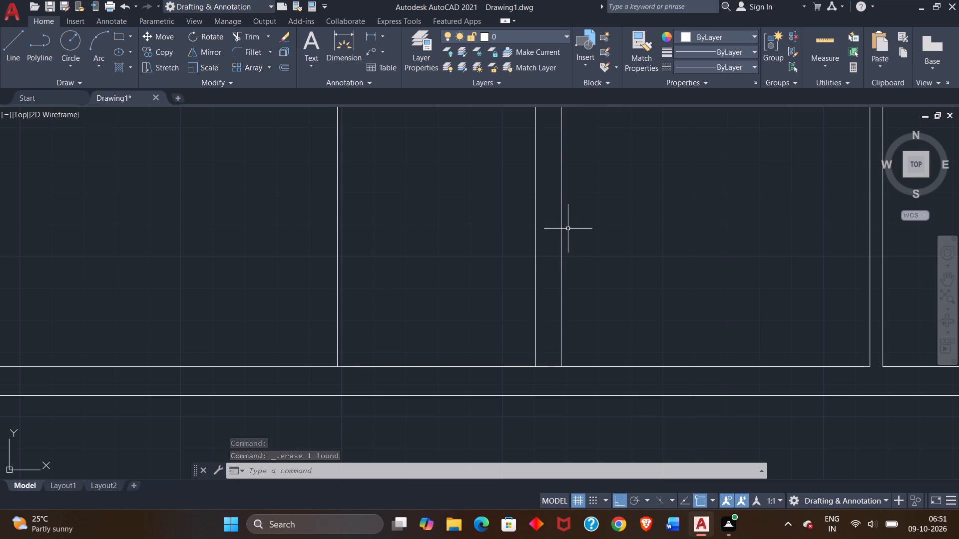
click(562, 221)
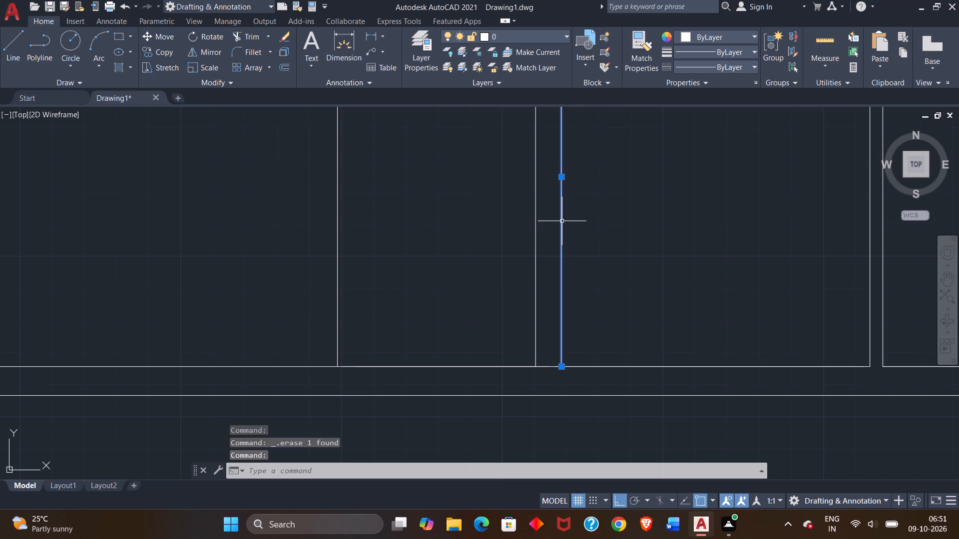
text(off)
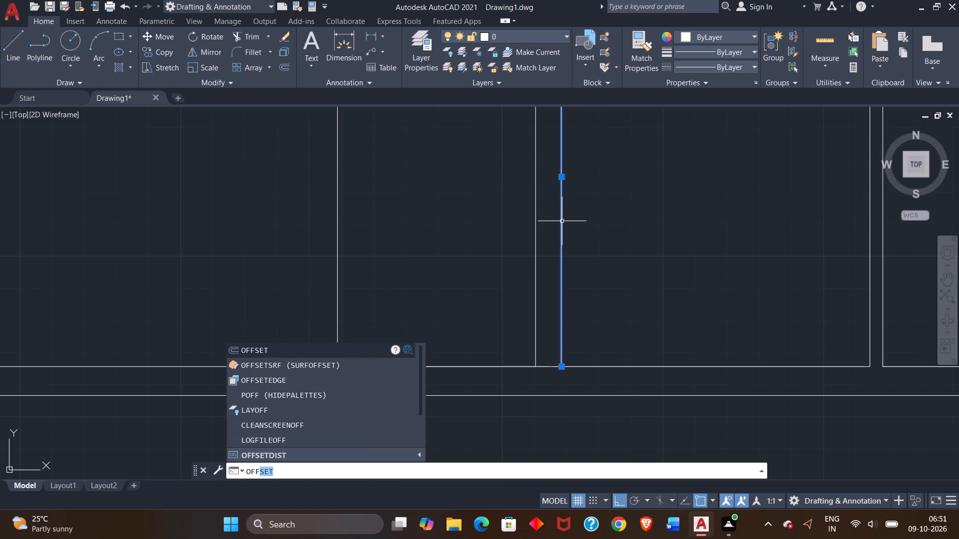
key(Return)
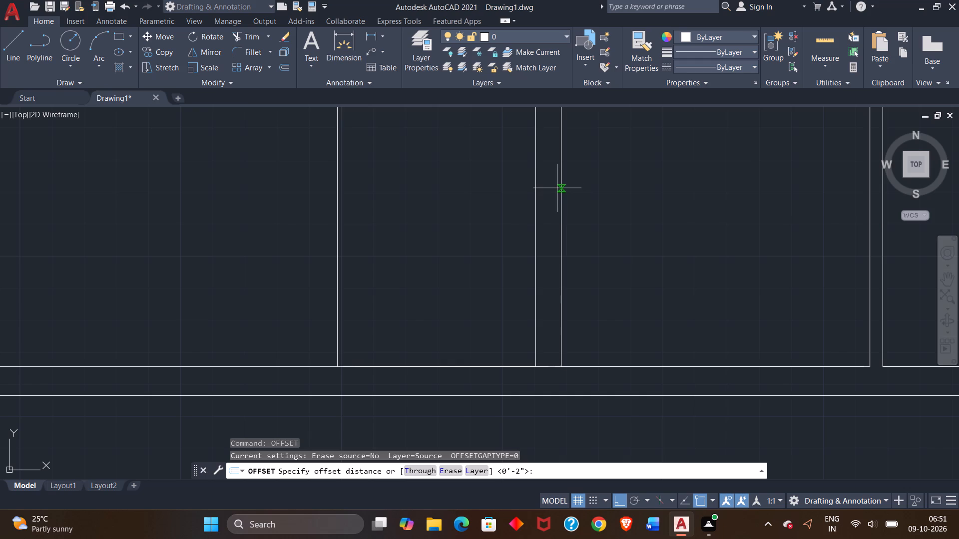
key(4)
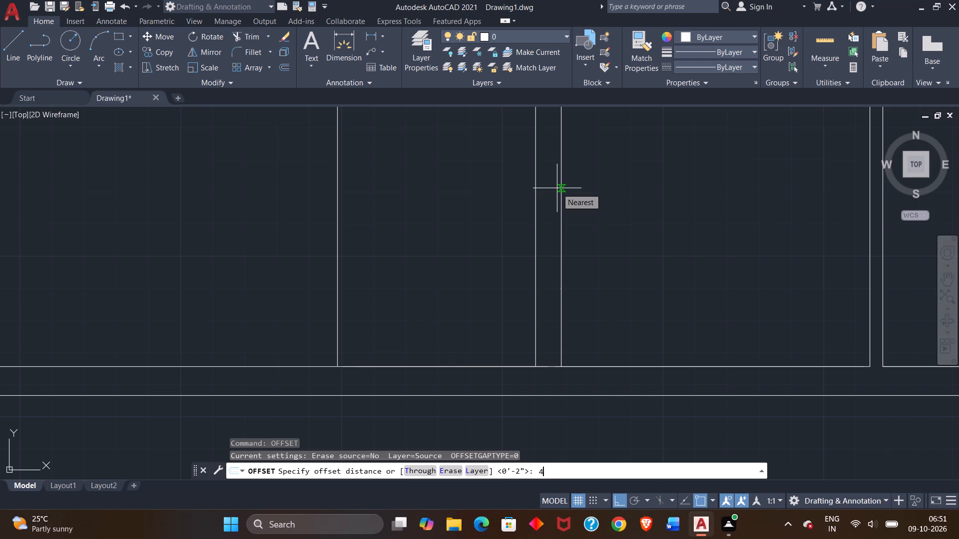
key(shift+quotedbl)
key(Return)
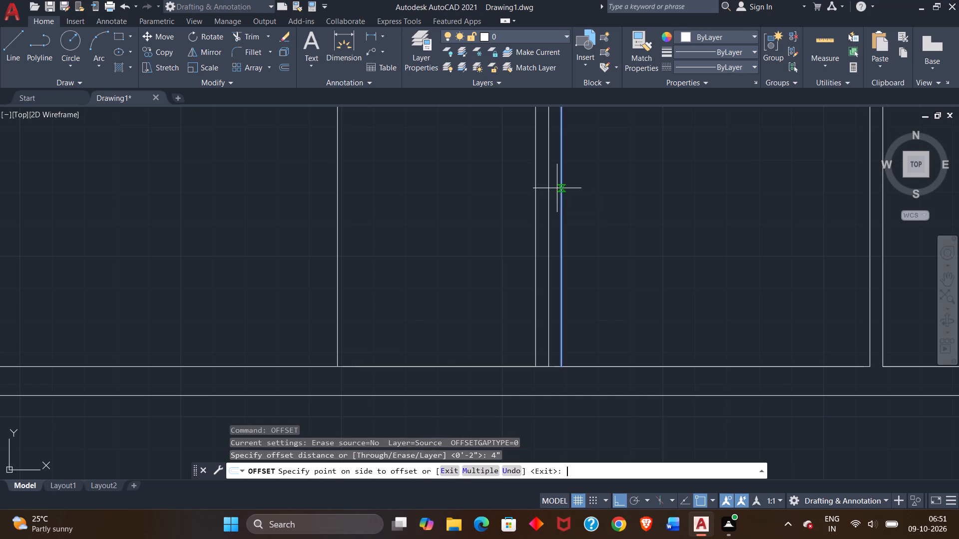
click(533, 197)
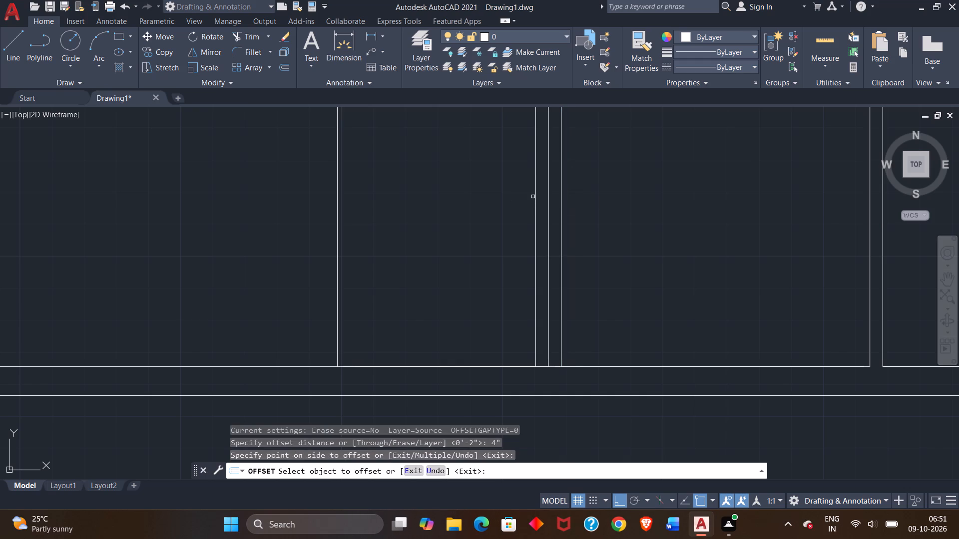
Trim away the middle lower partition's old left face.
scroll(564, 194, down, 2)
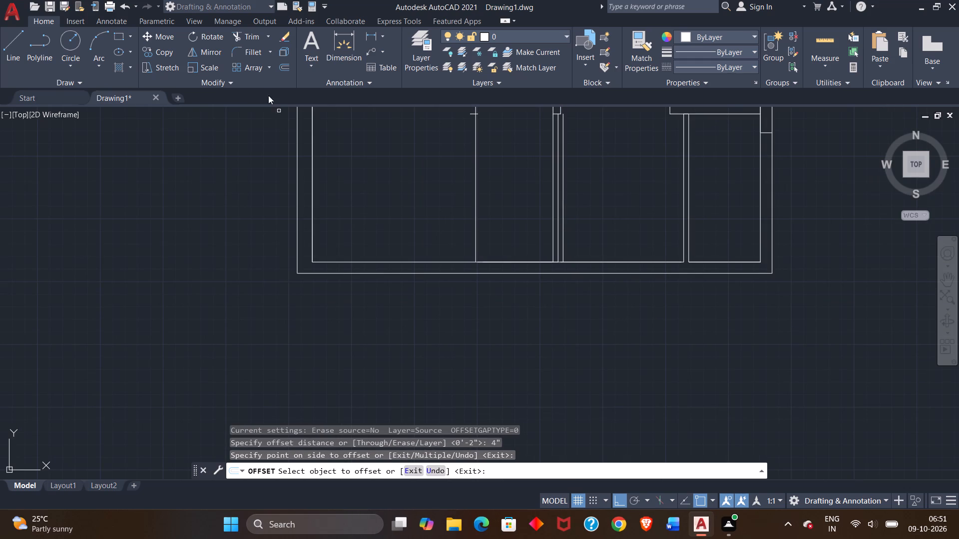
double_click(256, 36)
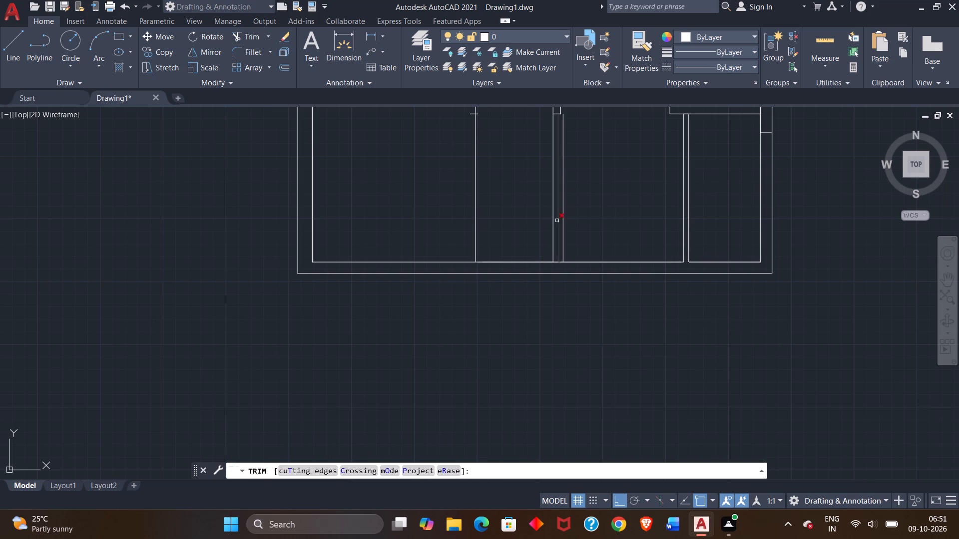
scroll(551, 223, up, 3)
click(554, 201)
Trim away all four sides of the old end-cap rectangle at the top of the middle lower partition.
scroll(554, 201, down, 3)
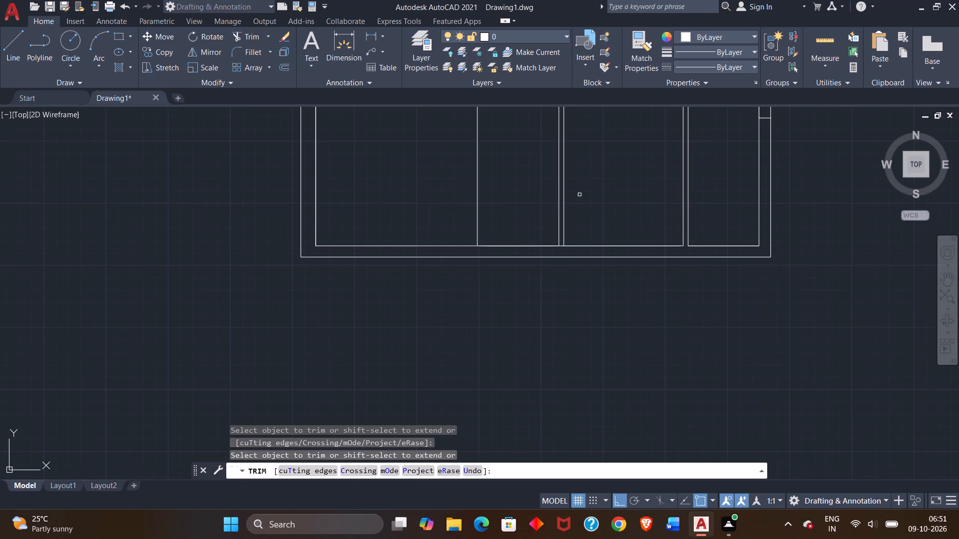
middle_drag(606, 177, 612, 328)
scroll(586, 250, up, 2)
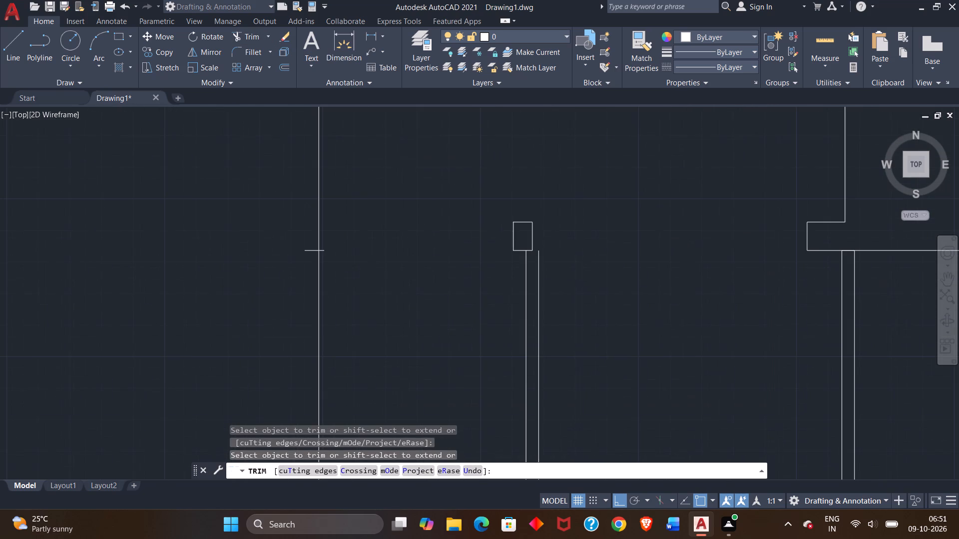
click(516, 251)
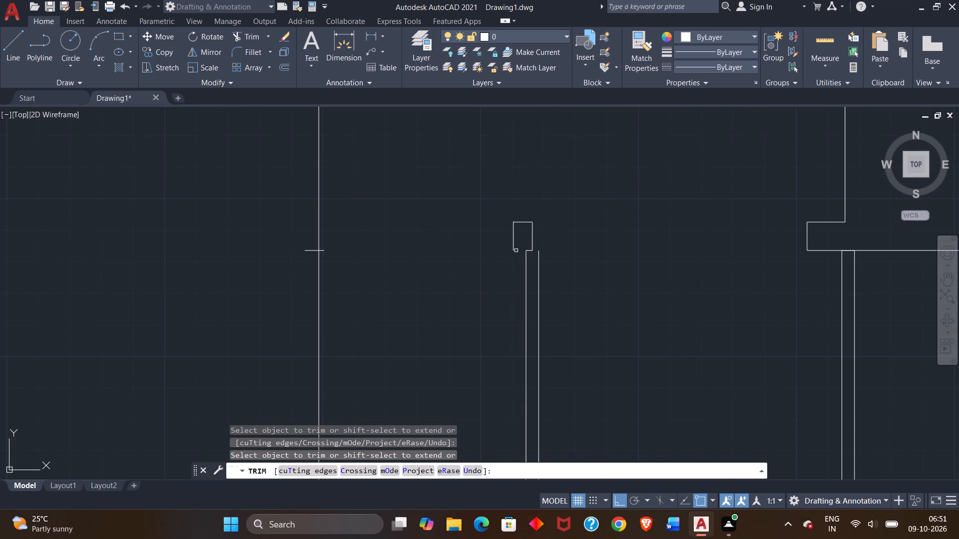
click(532, 237)
scroll(528, 254, up, 3)
click(530, 237)
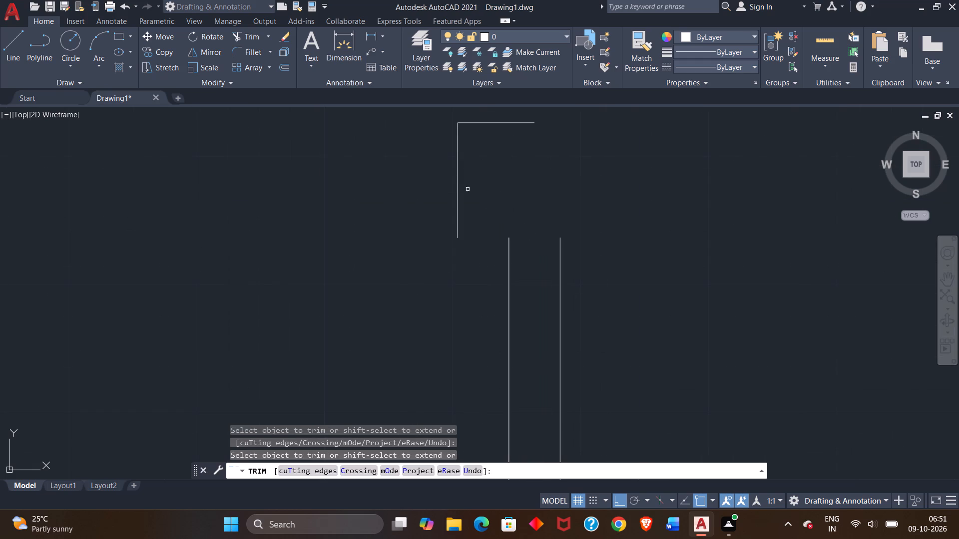
click(456, 162)
click(492, 124)
Draw a new 9" high rectangular end cap on top of the middle lower partition, as wide as its two faces.
click(6, 43)
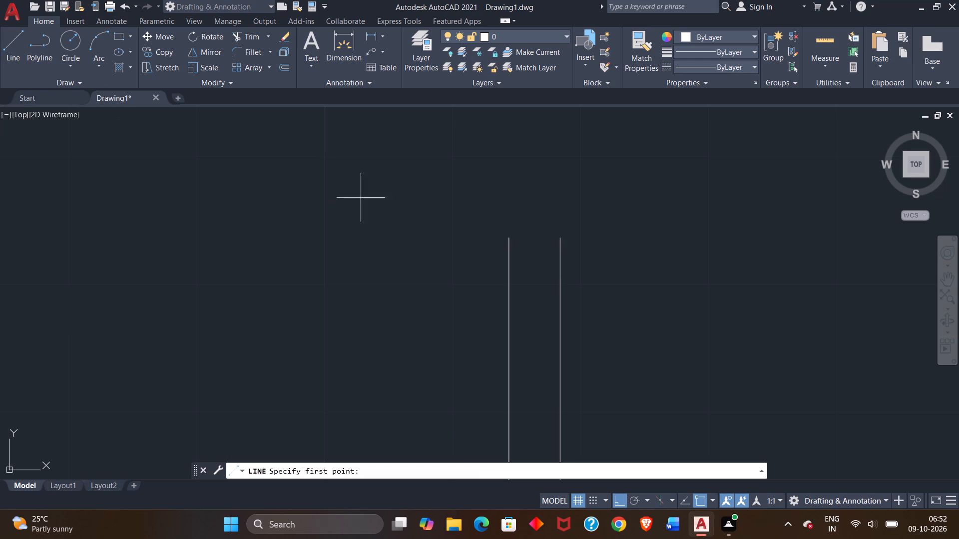
click(509, 240)
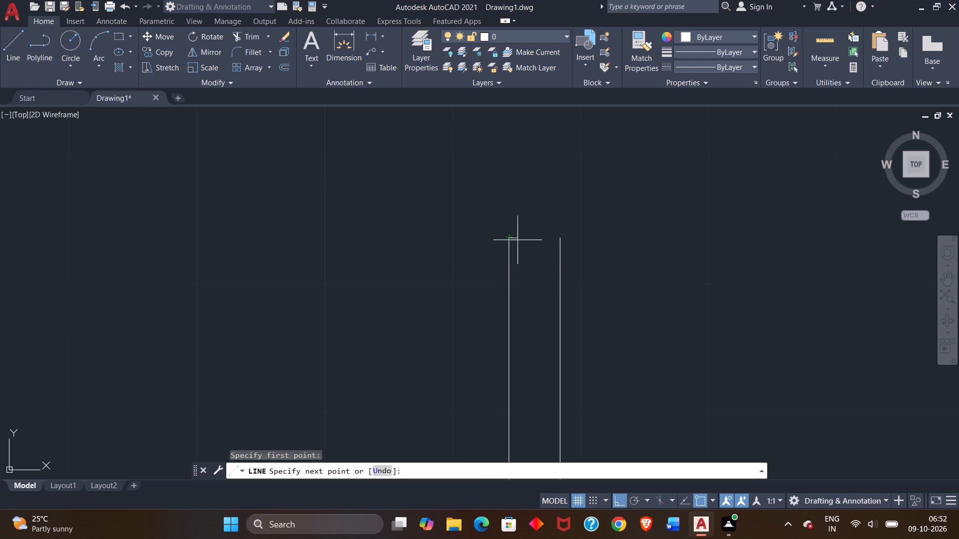
click(559, 240)
scroll(561, 230, down, 3)
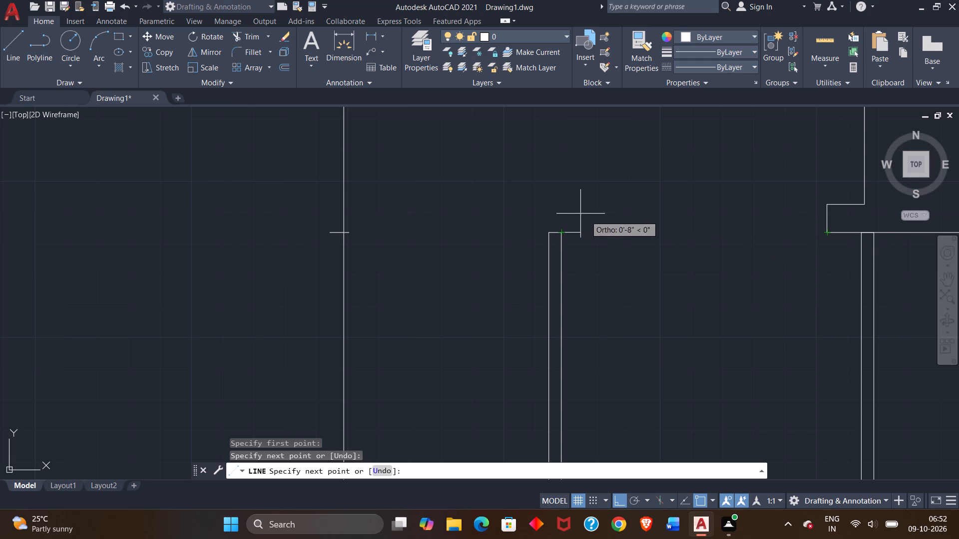
scroll(562, 212, up, 3)
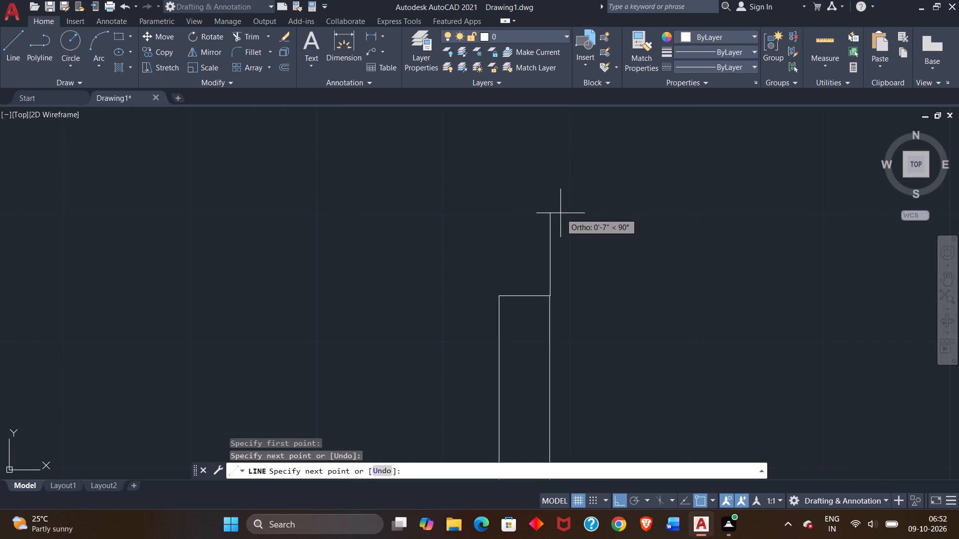
key(9)
key(shift+quotedbl)
key(Return)
scroll(448, 215, down, 2)
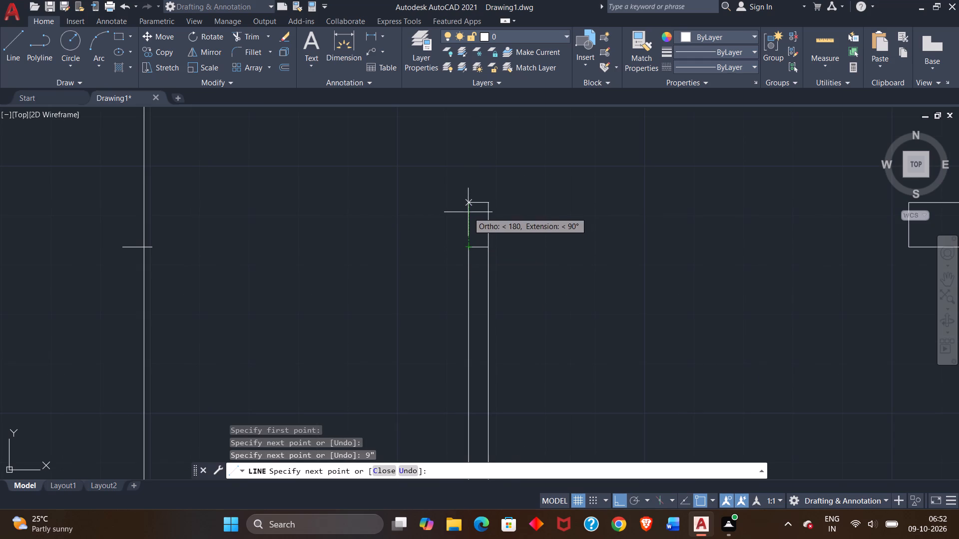
click(469, 203)
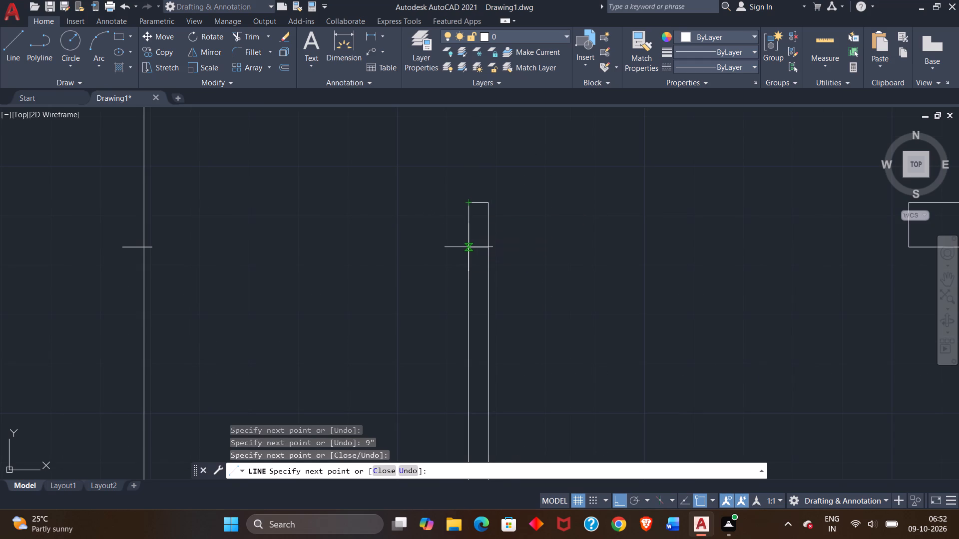
click(469, 247)
right_click(469, 244)
click(493, 249)
scroll(413, 287, down, 1)
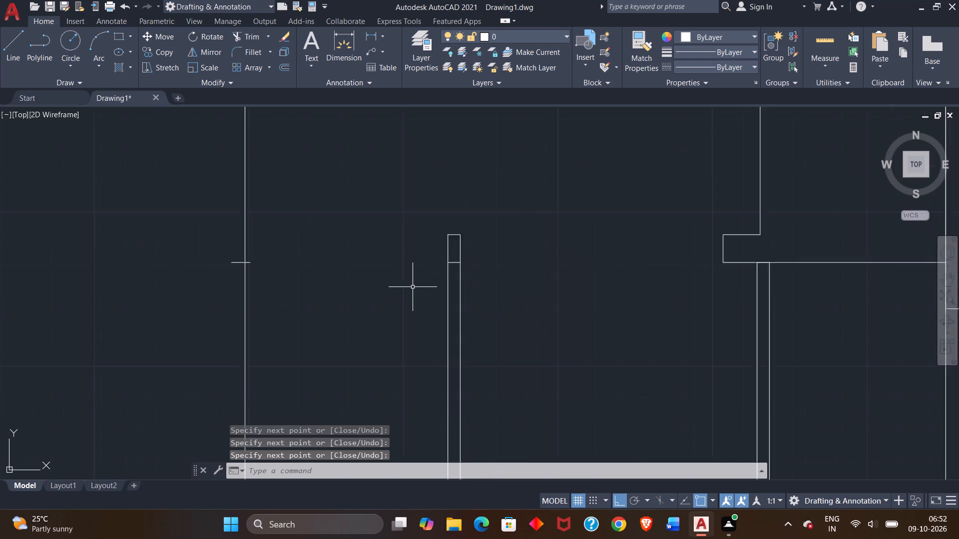
Measure the clear width along the bottom wall between the right and middle lower partitions.
scroll(413, 287, down, 2)
middle_drag(403, 309, 448, 243)
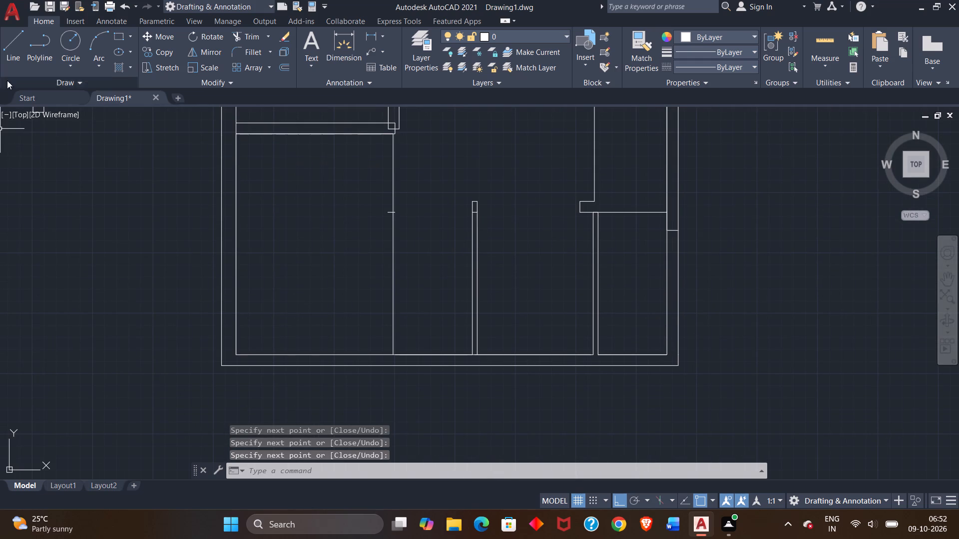
click(333, 46)
scroll(625, 347, up, 1)
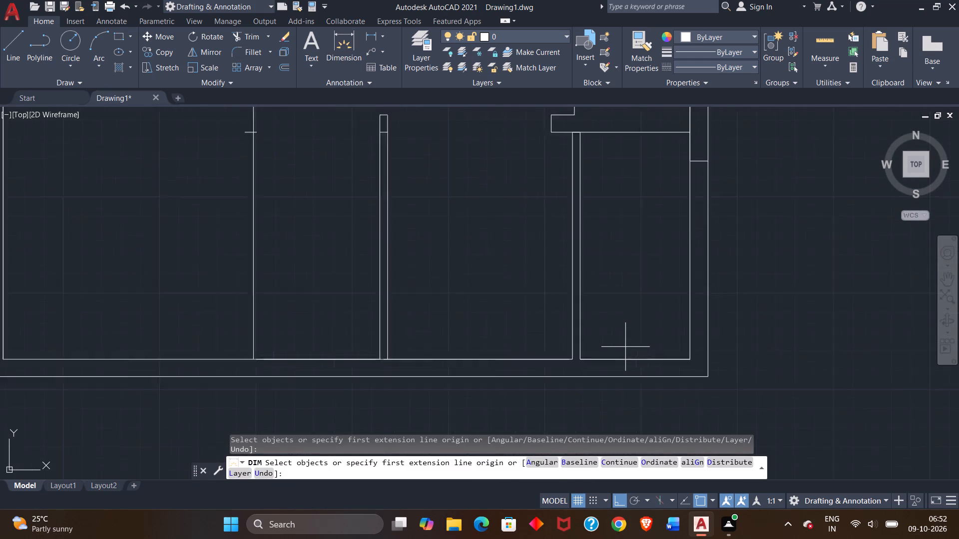
scroll(625, 347, up, 1)
click(536, 368)
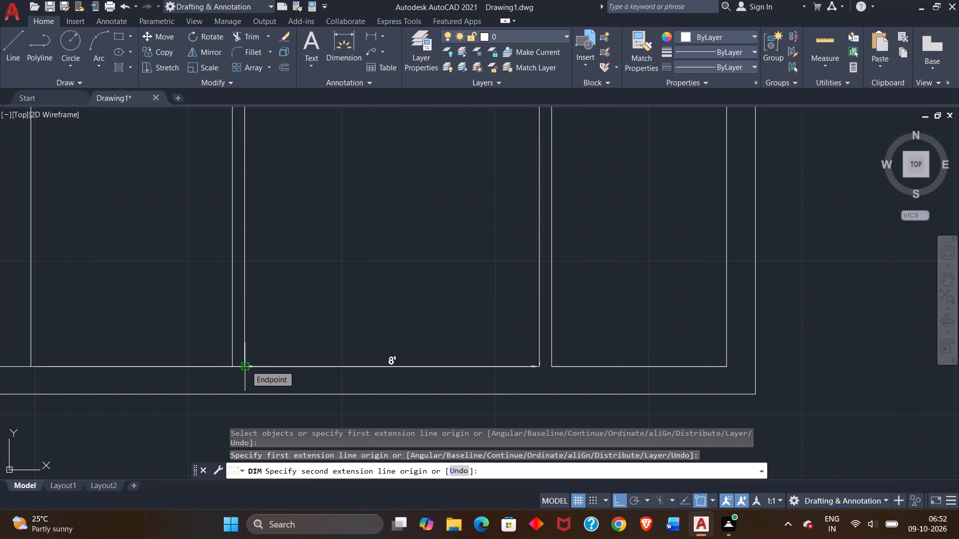
scroll(246, 365, down, 1)
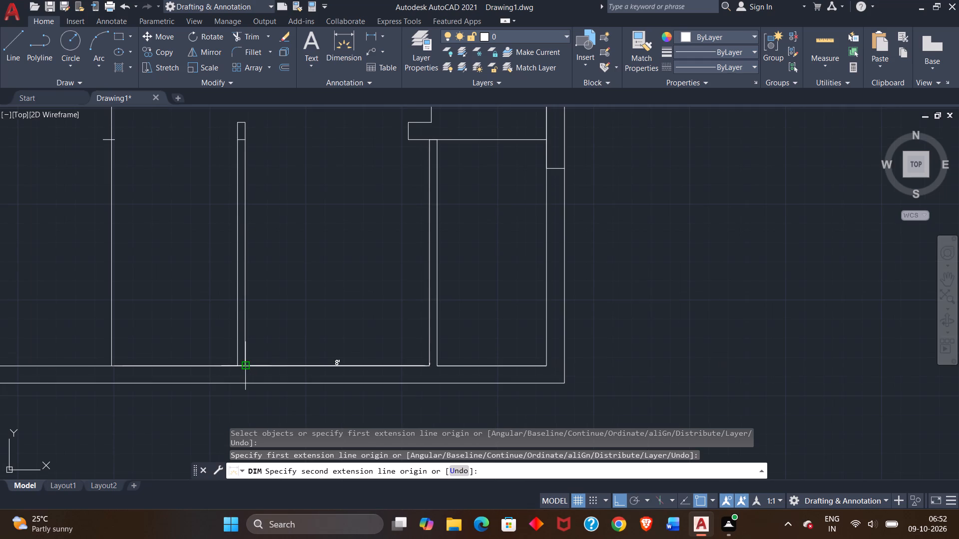
scroll(246, 365, down, 2)
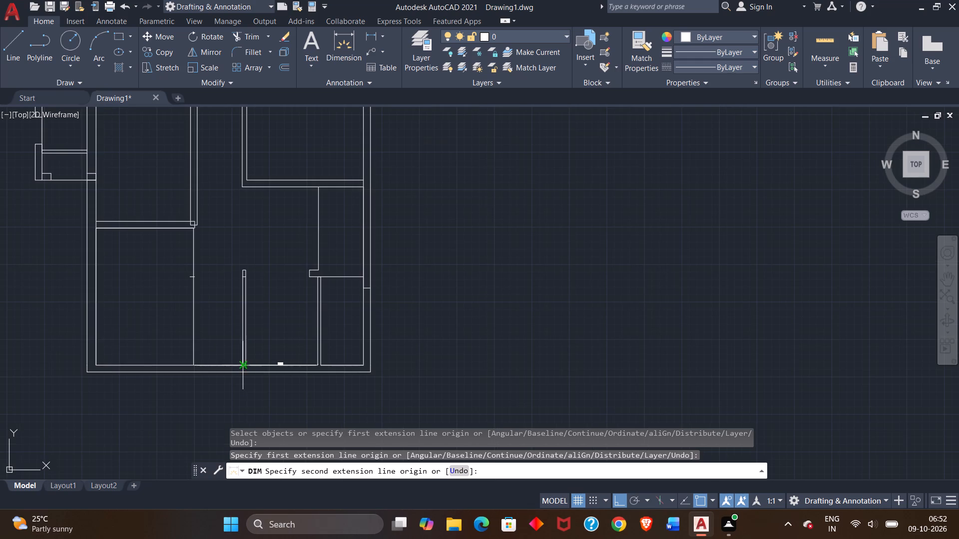
right_click(280, 349)
click(307, 352)
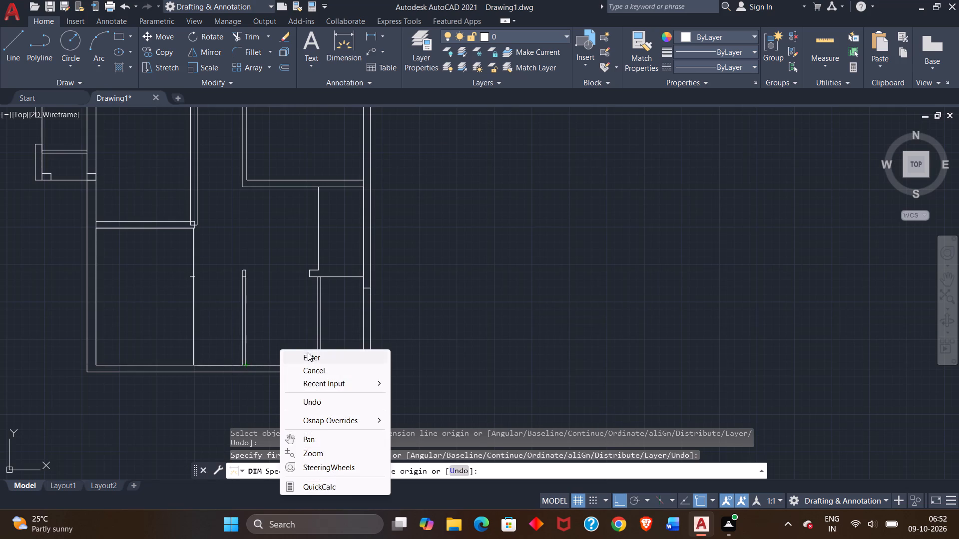
Check a 5' distance along the bottom wall, leftward from the middle lower partition's left face.
click(347, 57)
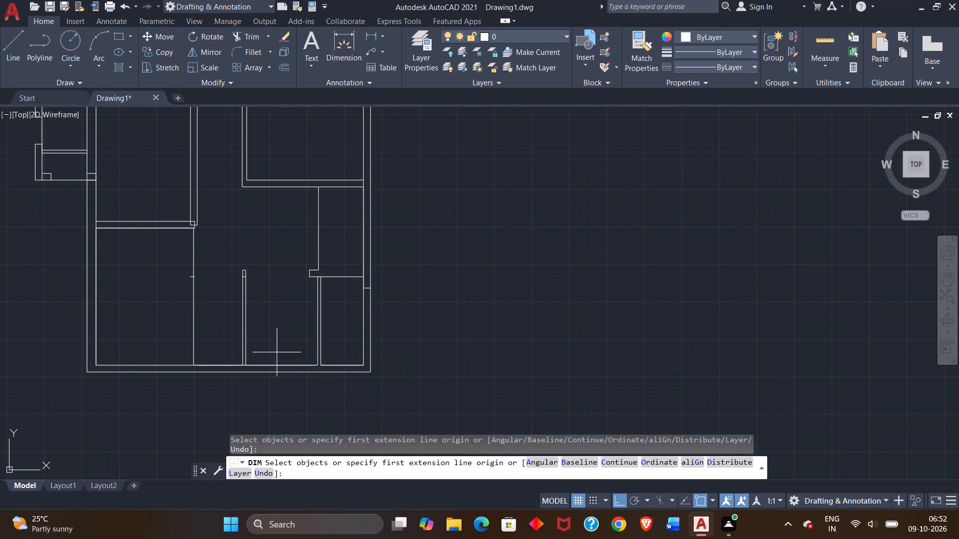
scroll(245, 378, up, 2)
click(234, 346)
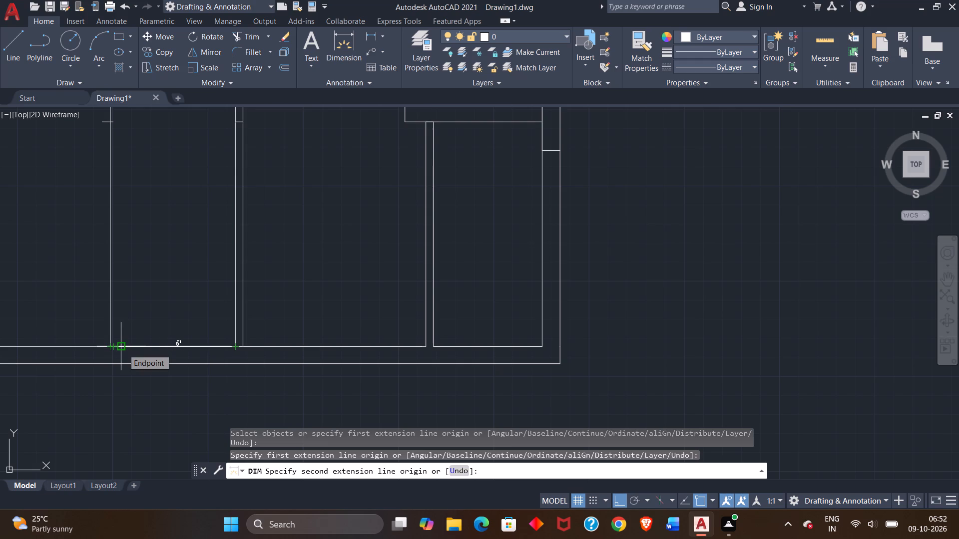
text(5')
key(Return)
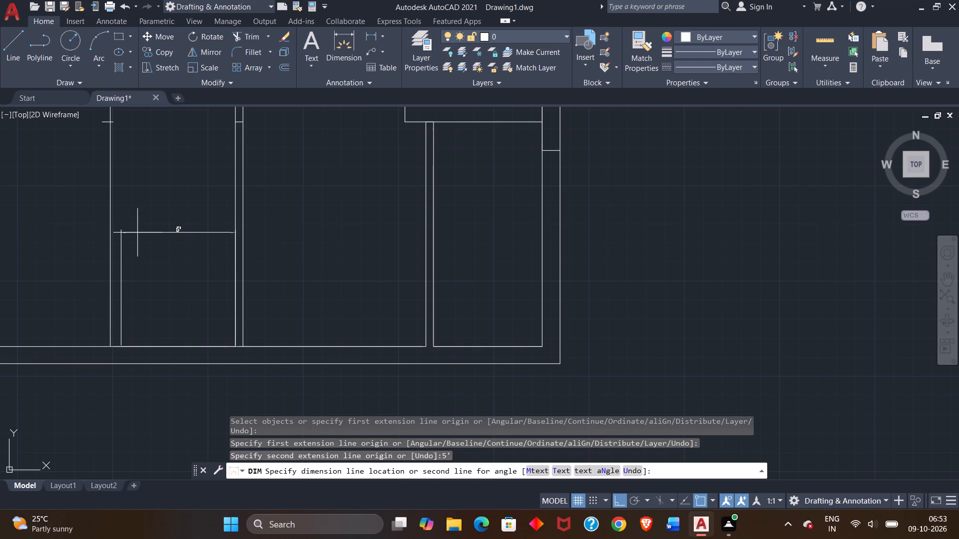
right_click(140, 262)
click(178, 268)
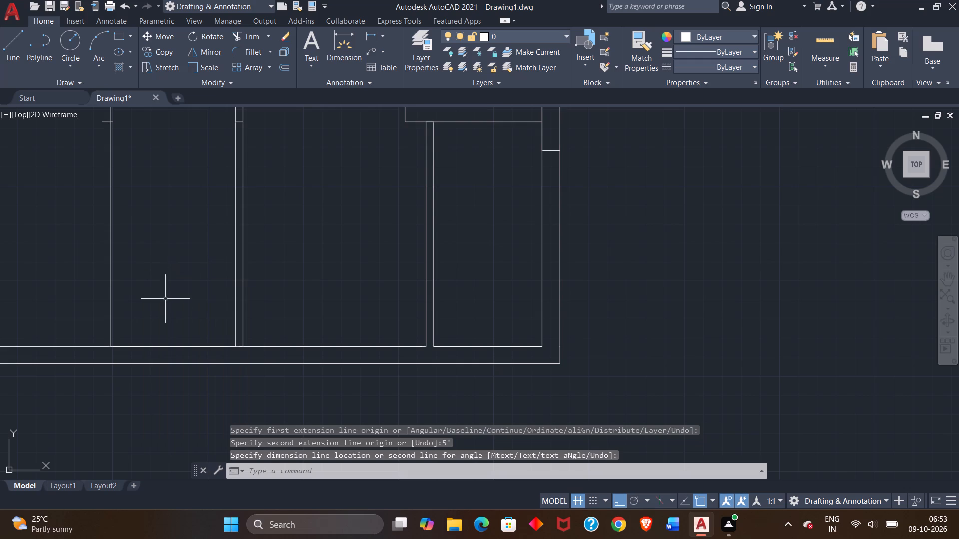
Draw a line 5' left from the middle lower partition's base, up level with the horizontal wall's lower edge, and back to that wall's end.
click(14, 56)
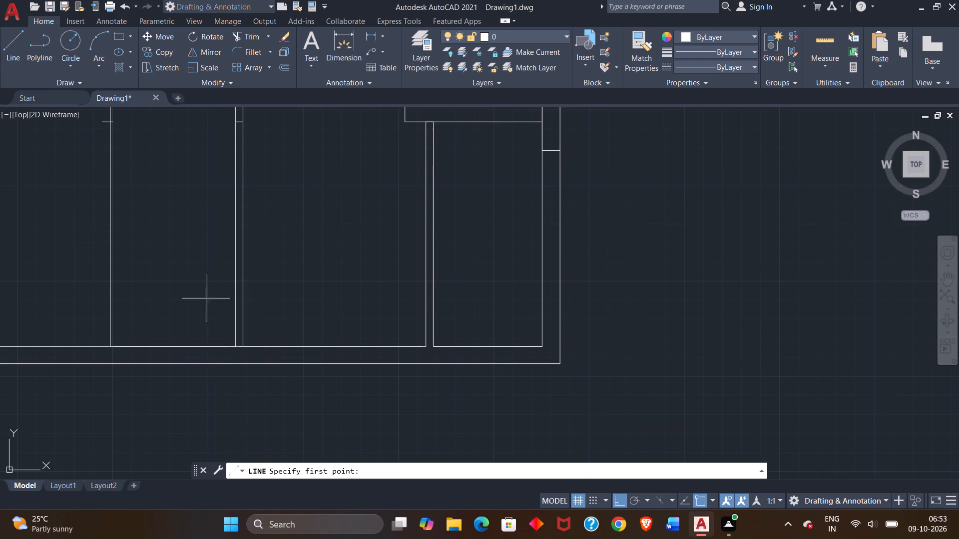
click(233, 350)
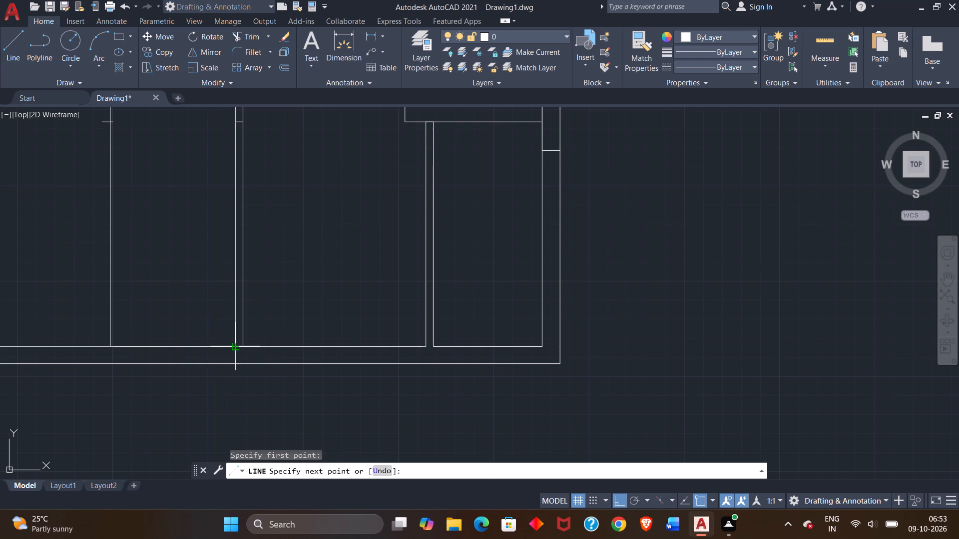
text(5')
key(Return)
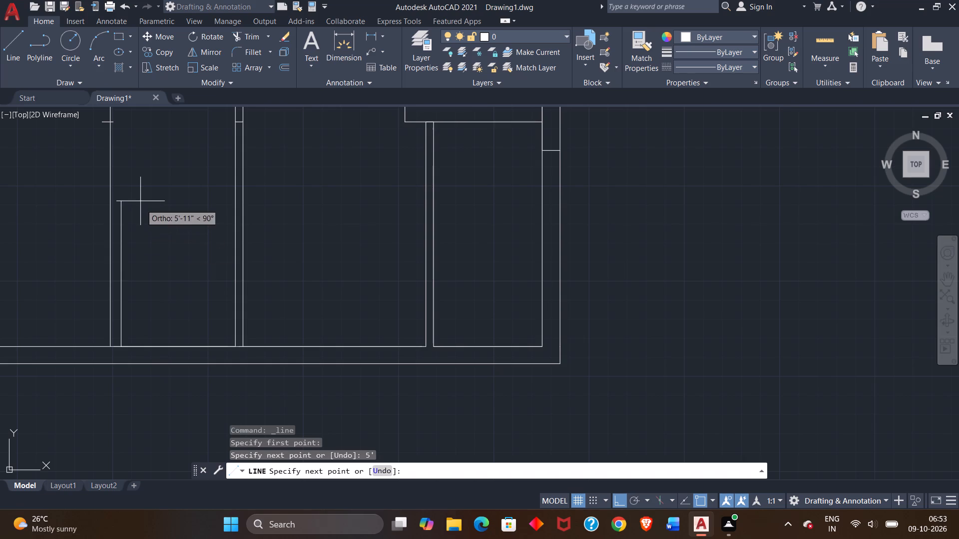
middle_drag(138, 181, 230, 249)
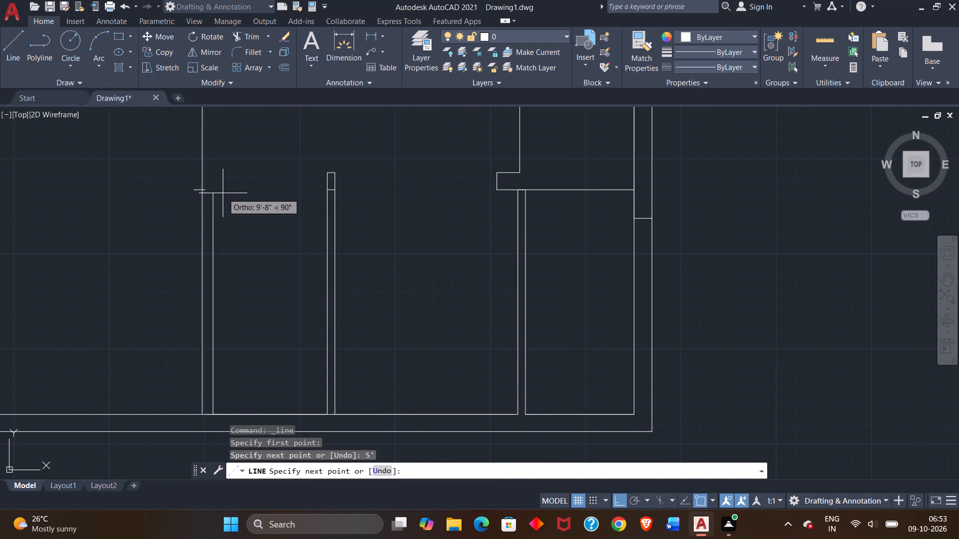
scroll(223, 193, down, 3)
scroll(223, 191, up, 3)
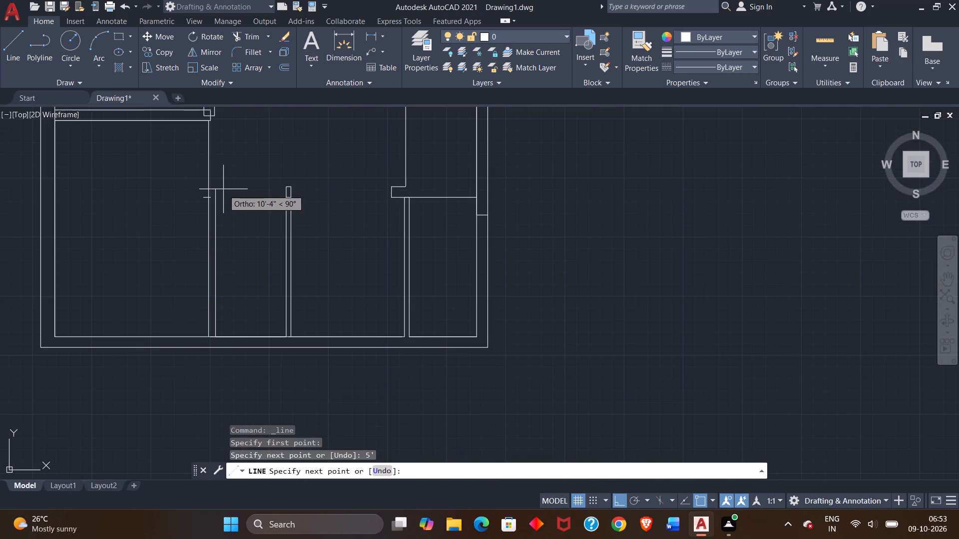
scroll(221, 142, up, 1)
middle_drag(221, 142, 237, 216)
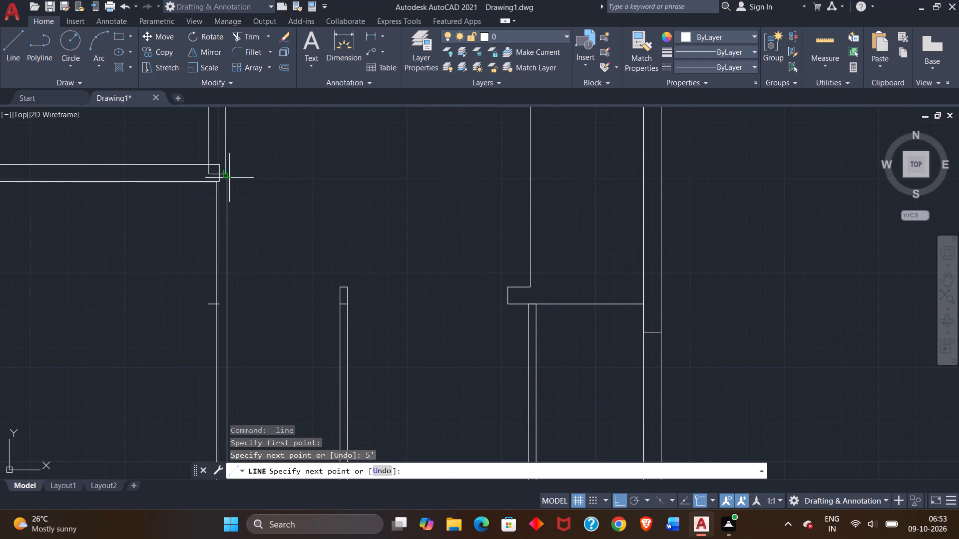
scroll(229, 198, up, 2)
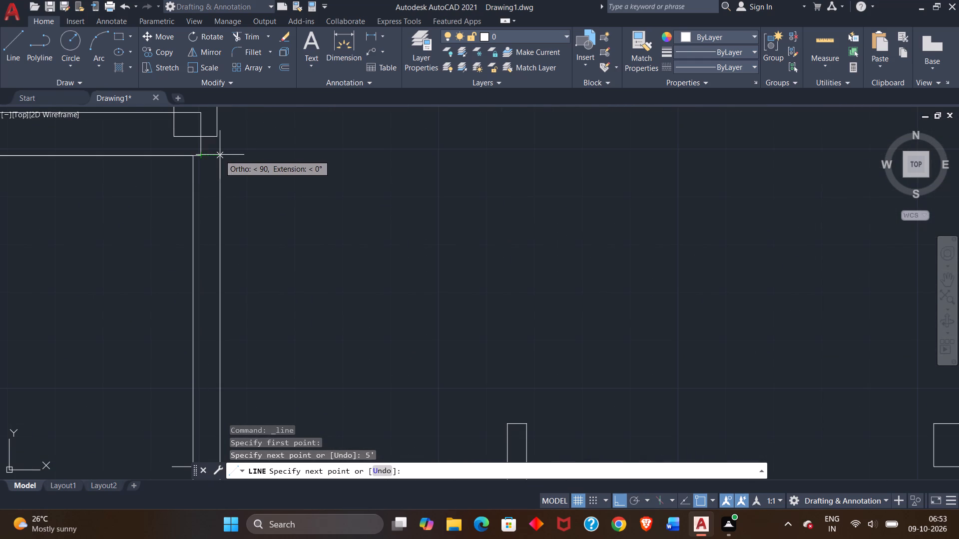
click(220, 156)
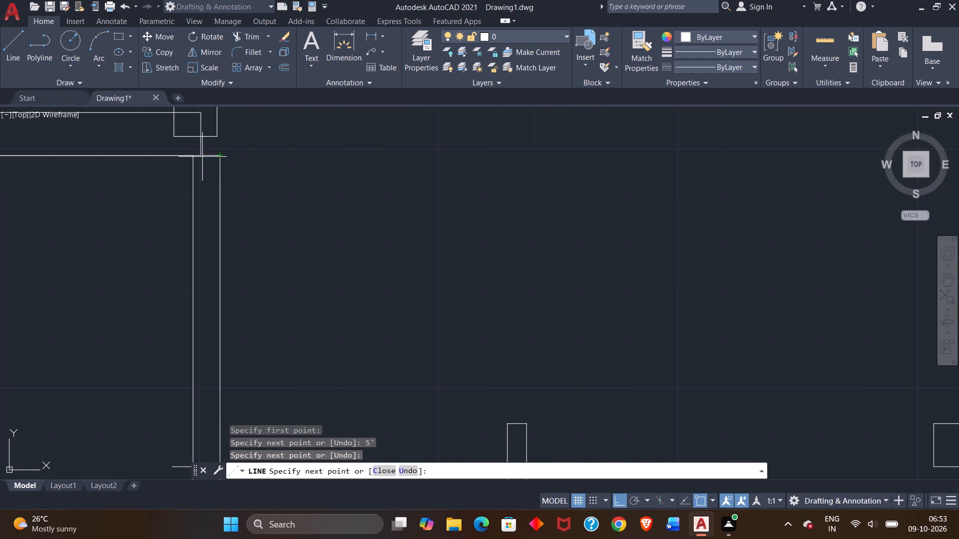
click(204, 157)
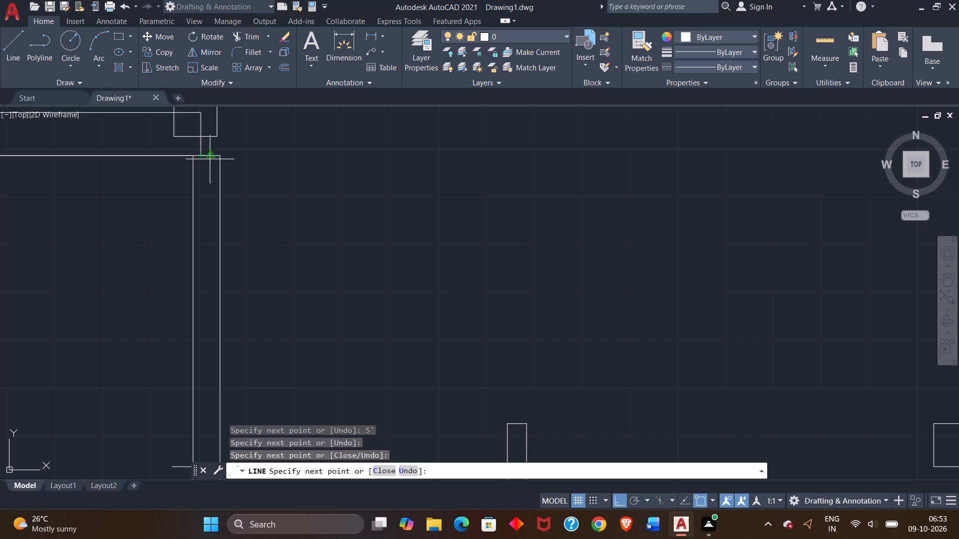
right_click(217, 171)
click(237, 181)
scroll(273, 204, down, 2)
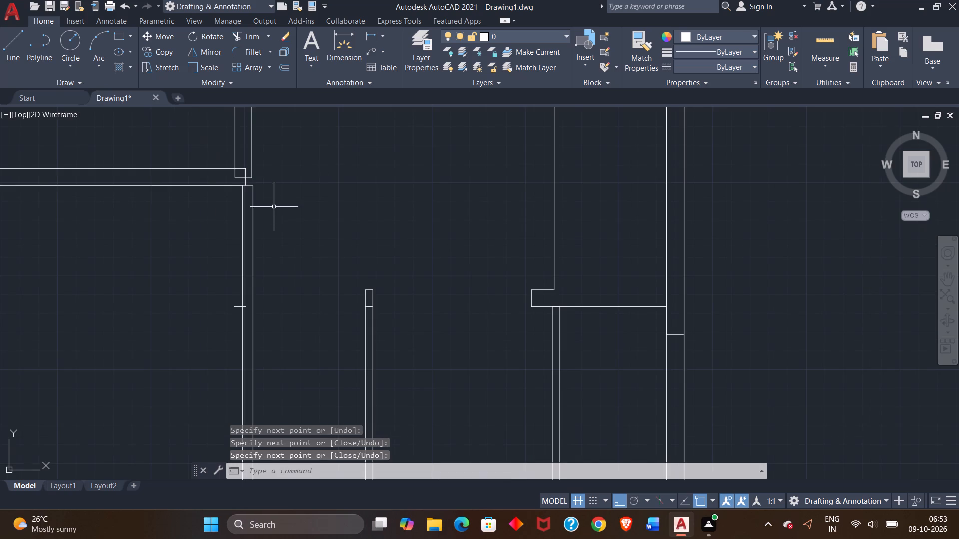
Measure the clear width along the bottom wall from the left lower partition's left face to the left outer wall.
middle_drag(285, 257, 292, 162)
middle_drag(281, 262, 294, 183)
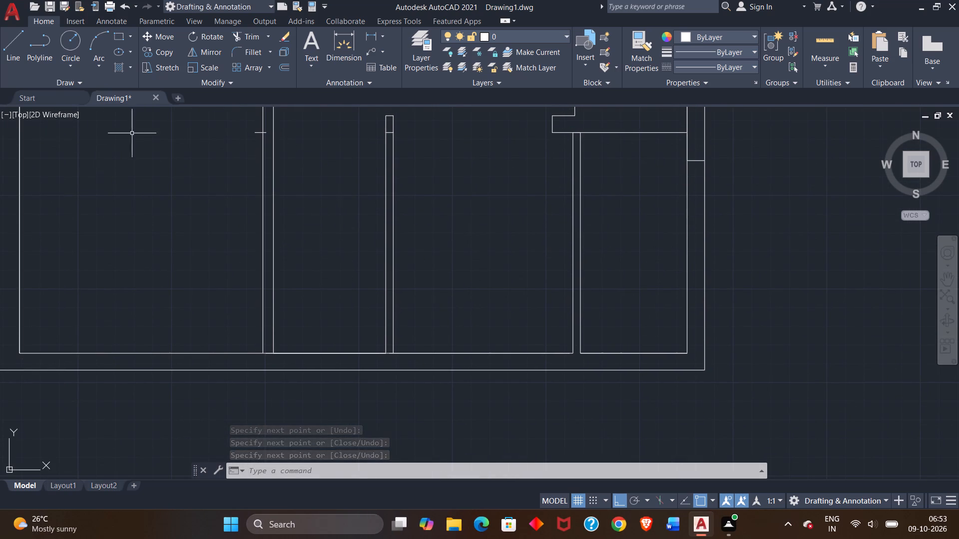
click(337, 50)
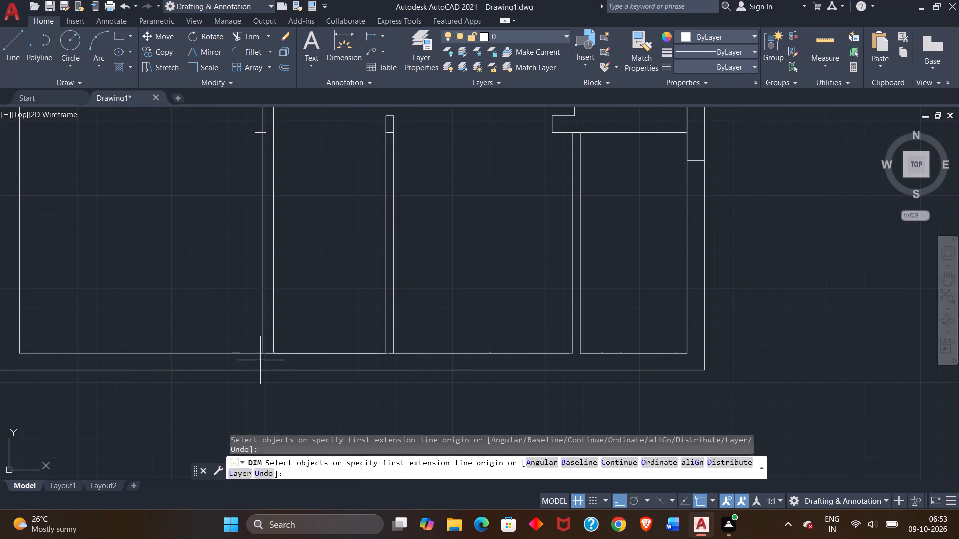
click(261, 352)
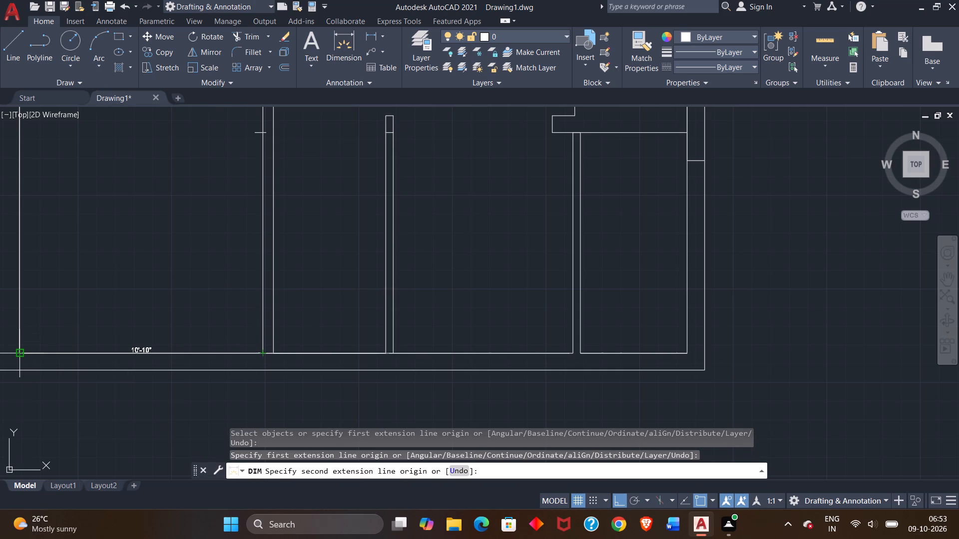
right_click(97, 299)
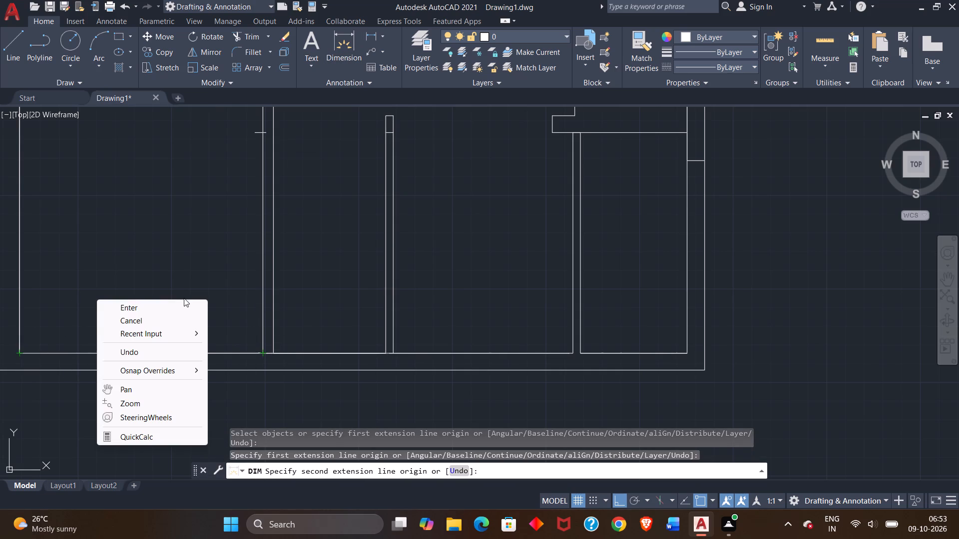
click(152, 302)
Draw a line 9' up from the middle lower partition's left base corner, continuing across to the left partition's right face.
middle_drag(199, 212, 240, 337)
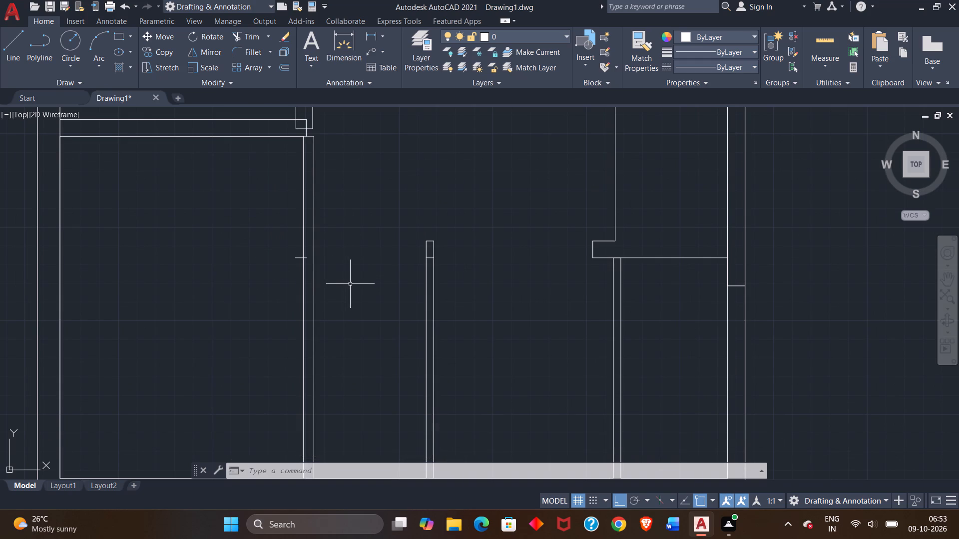
middle_drag(382, 277, 378, 260)
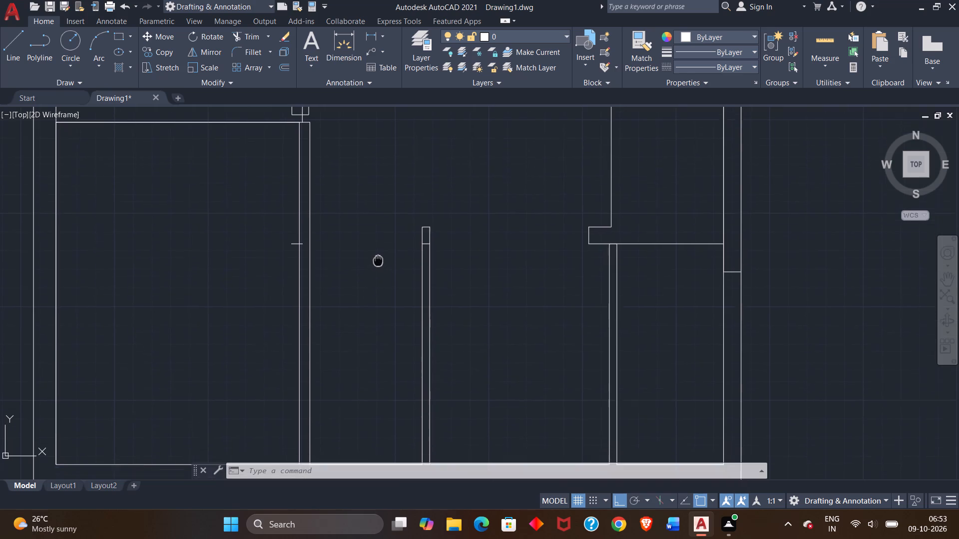
middle_drag(378, 260, 378, 229)
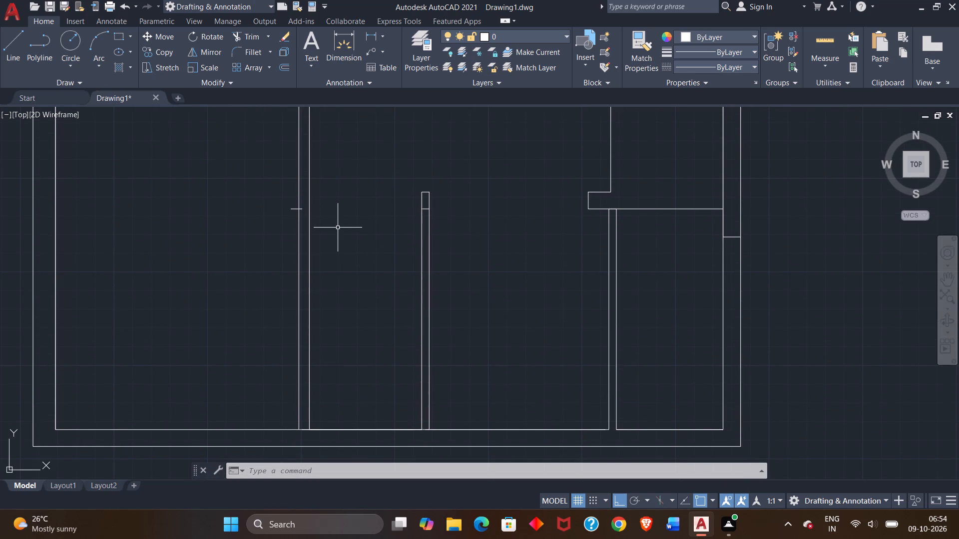
click(5, 37)
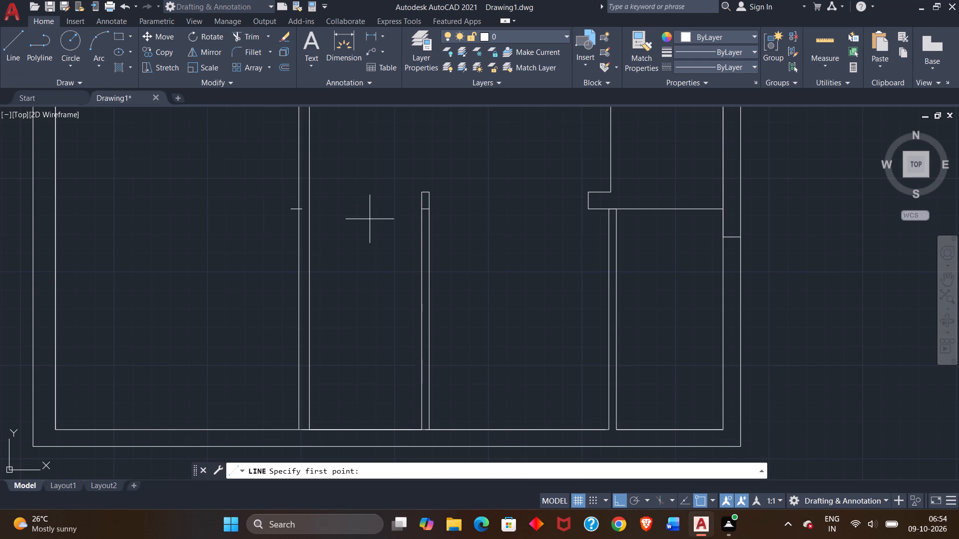
middle_drag(371, 242, 358, 156)
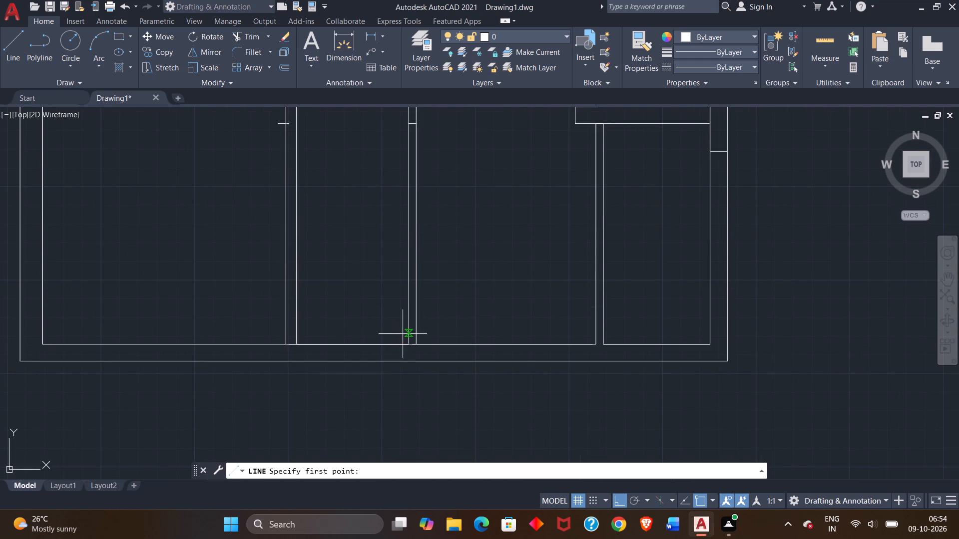
click(408, 343)
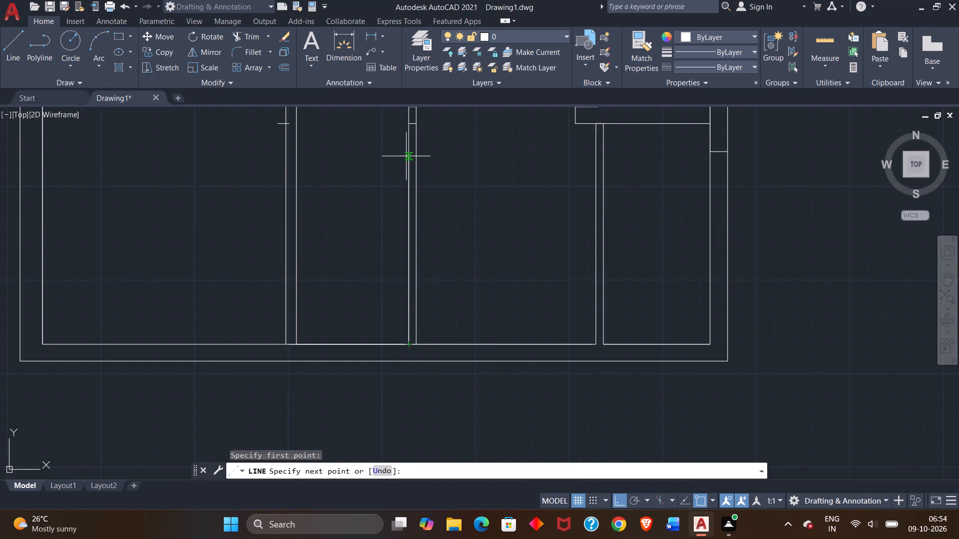
text(9')
key(Return)
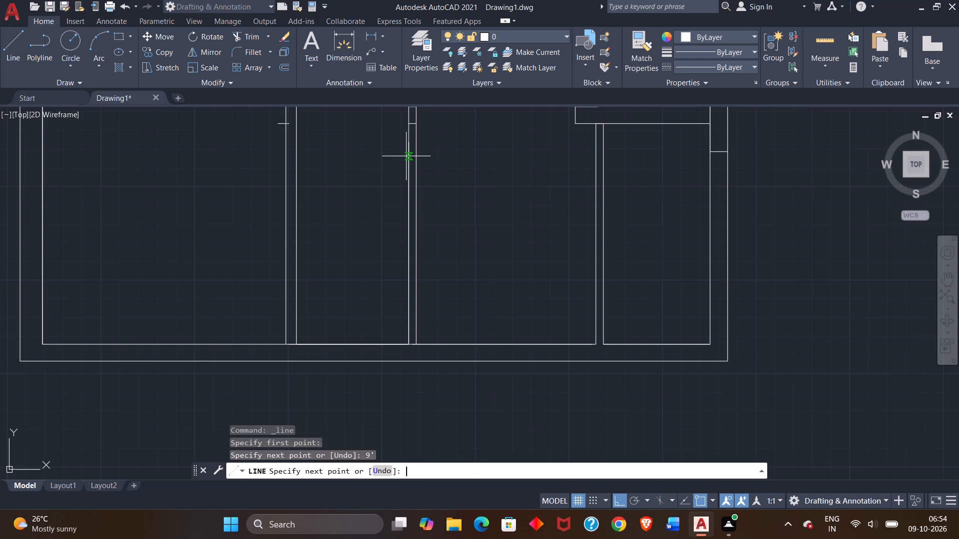
double_click(296, 141)
right_click(319, 135)
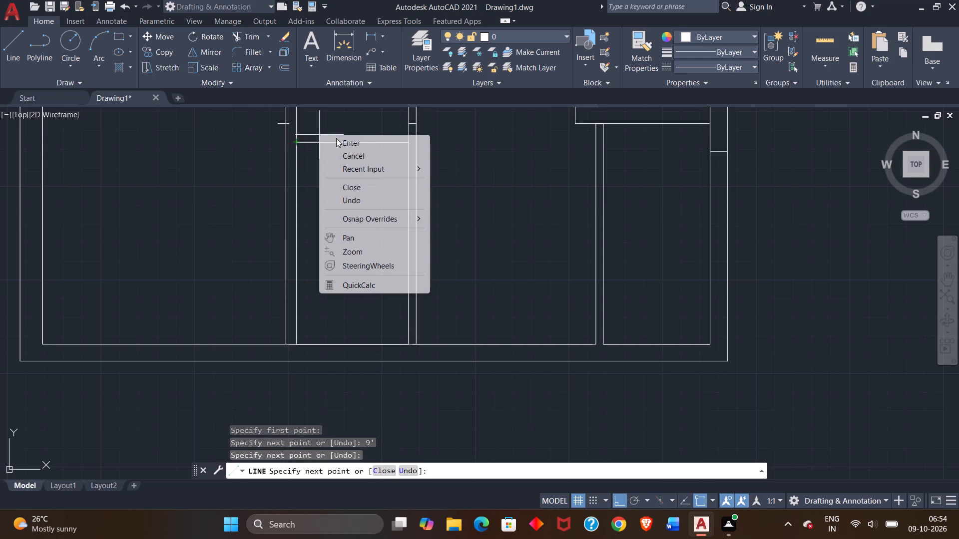
click(344, 141)
Offset the new horizontal line 4" upward to form a cross wall between the left and middle lower partitions.
click(362, 142)
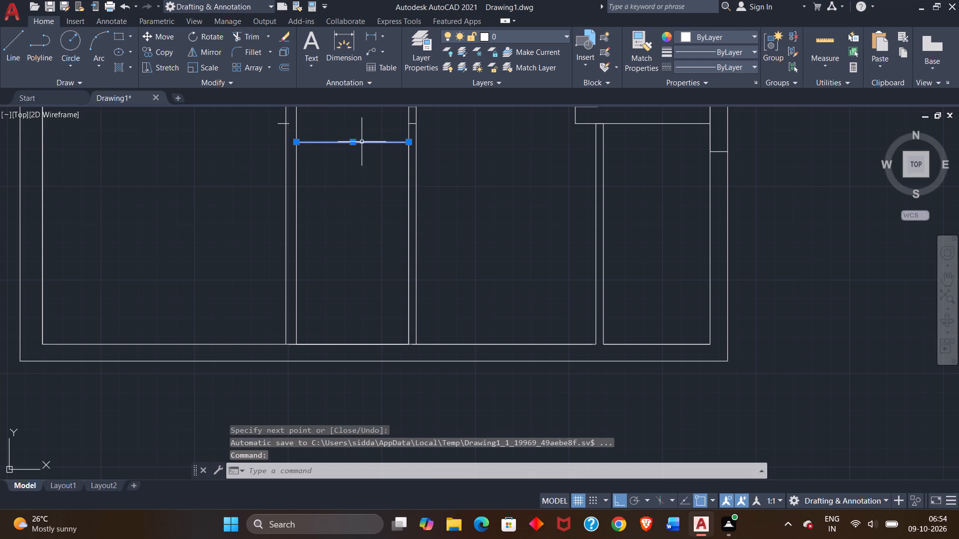
text(off)
key(Return)
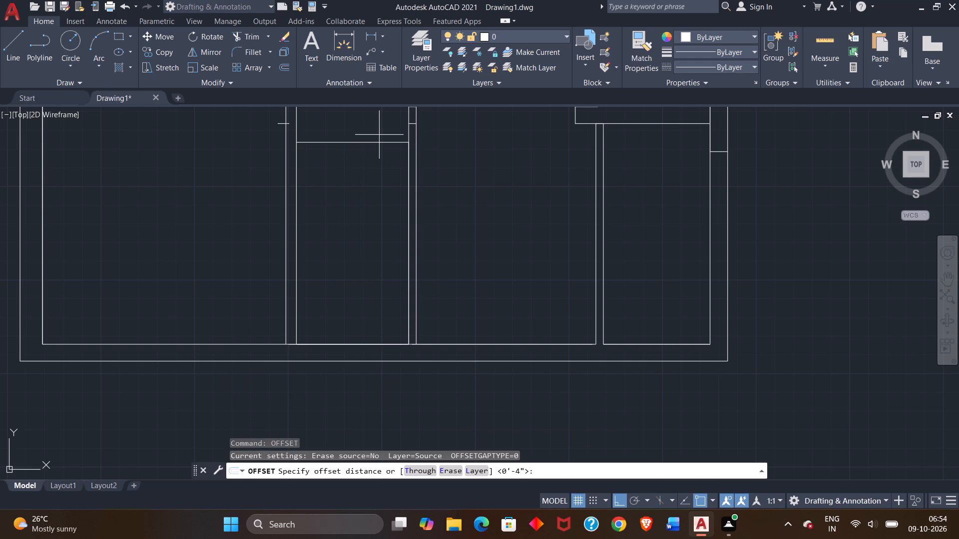
key(4)
key(shift+quotedbl)
key(Return)
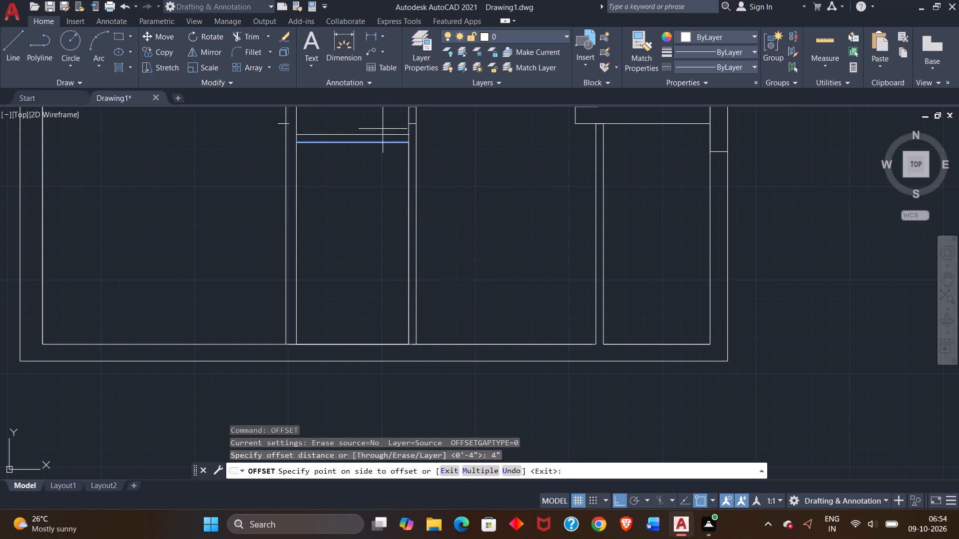
click(384, 124)
Trim the line under the middle partition's end cap and the partition face segments between the cross wall's two lines at both ends.
middle_drag(373, 195, 392, 282)
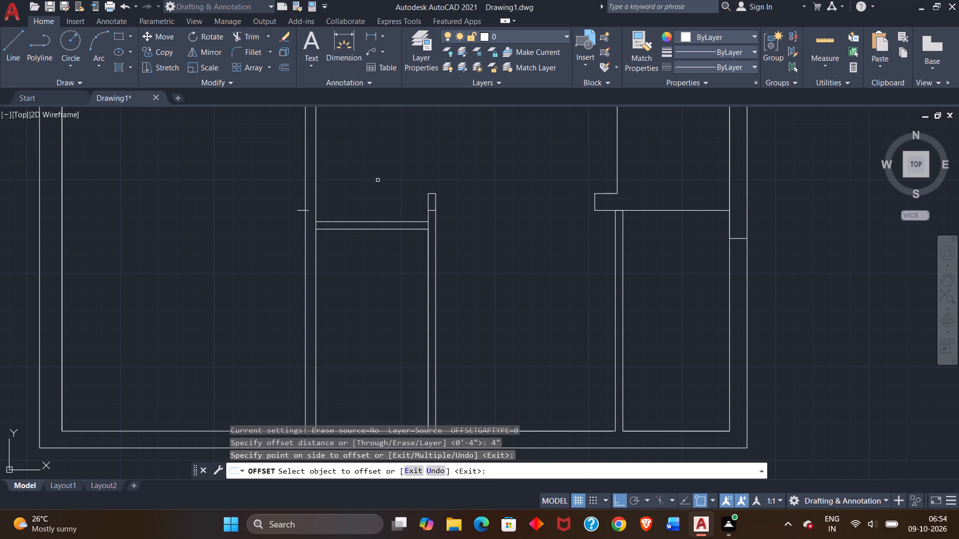
middle_drag(378, 180, 400, 257)
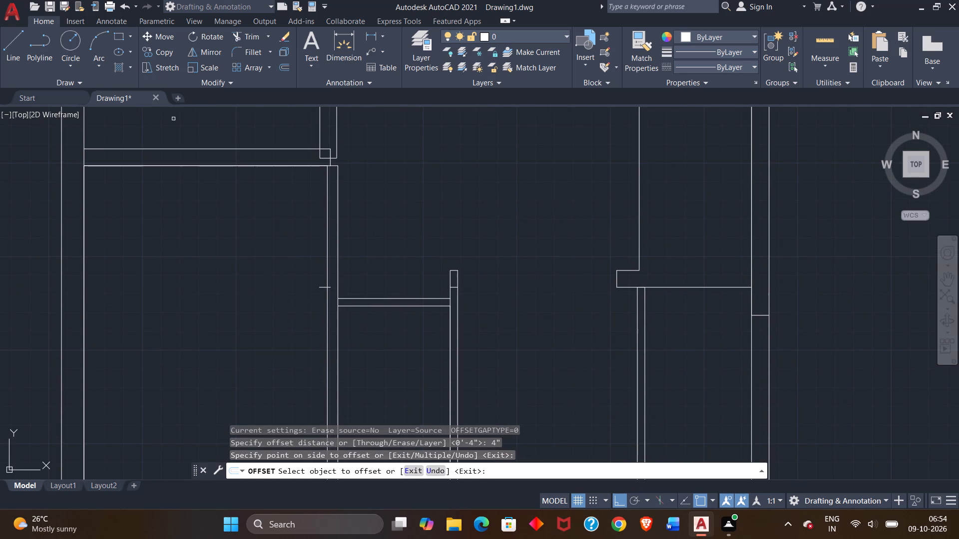
click(253, 38)
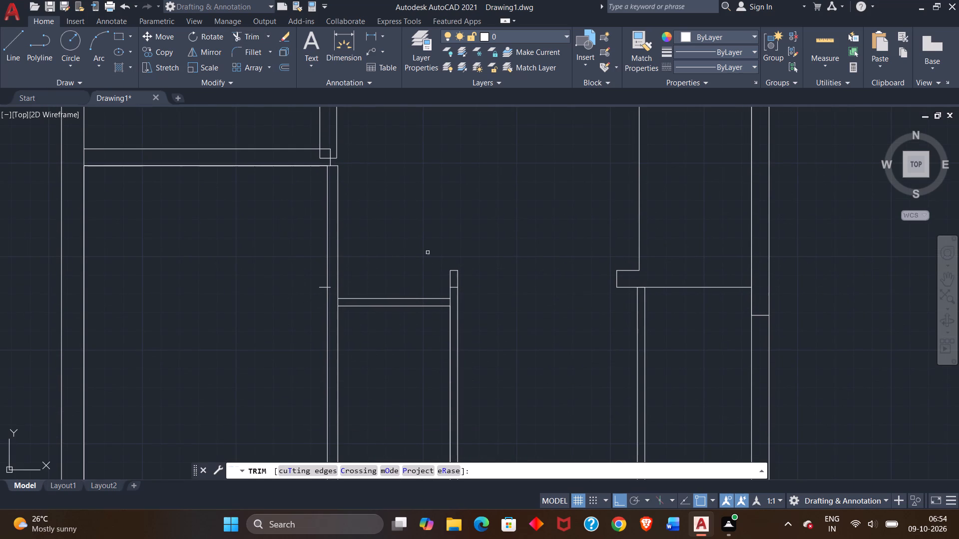
scroll(466, 312, up, 2)
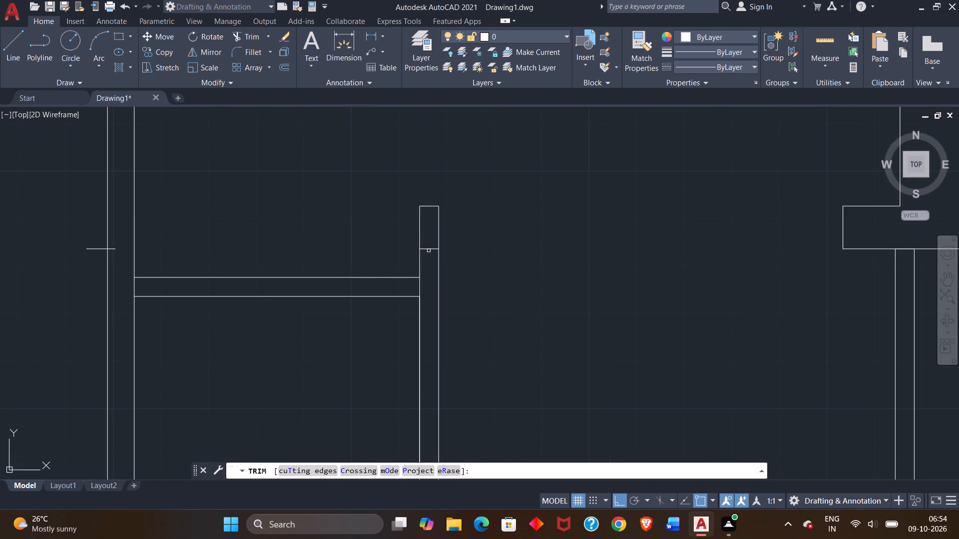
click(429, 250)
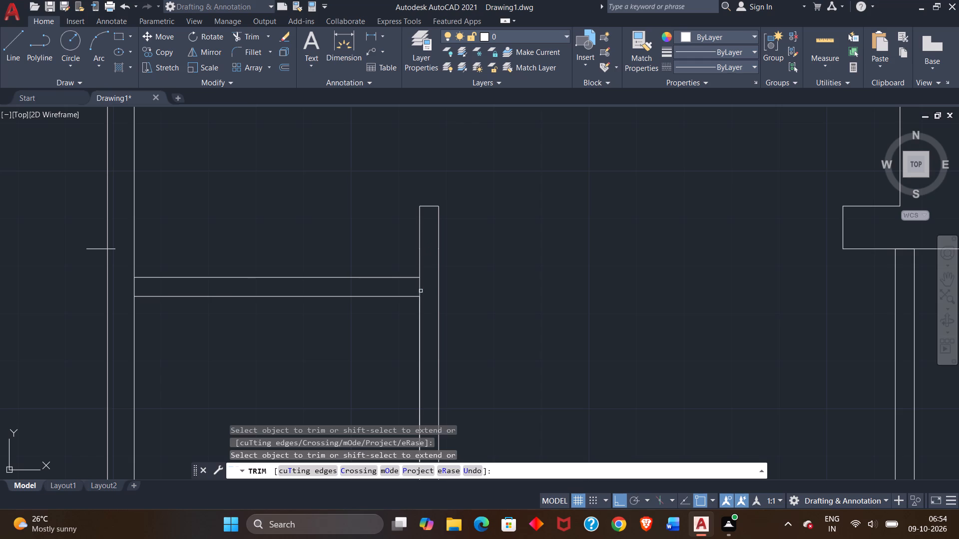
click(419, 285)
click(134, 292)
scroll(222, 338, down, 2)
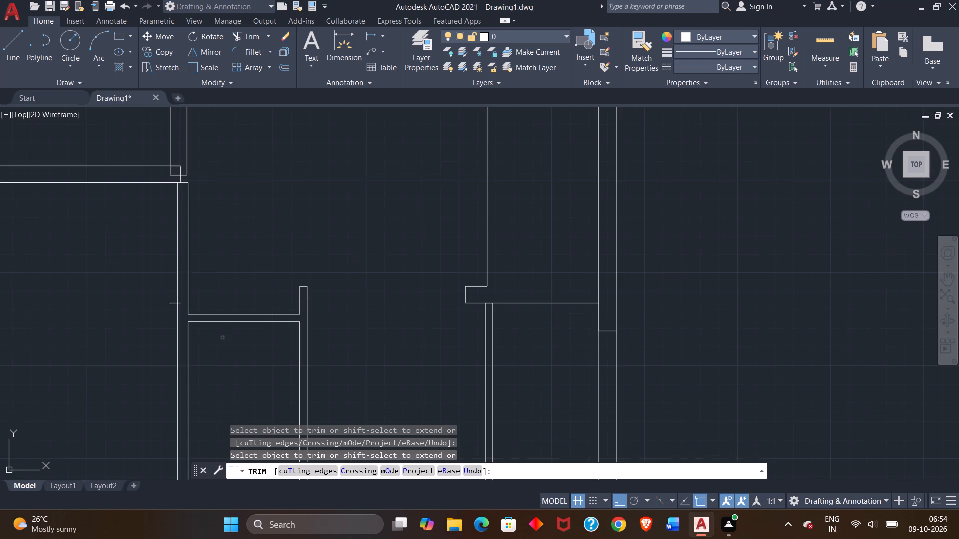
middle_drag(249, 374, 302, 226)
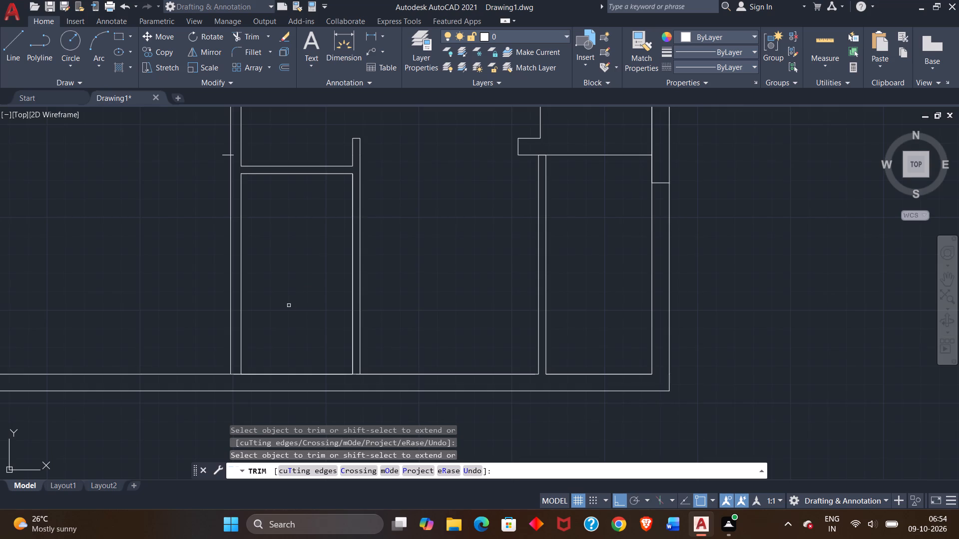
middle_drag(289, 305, 337, 296)
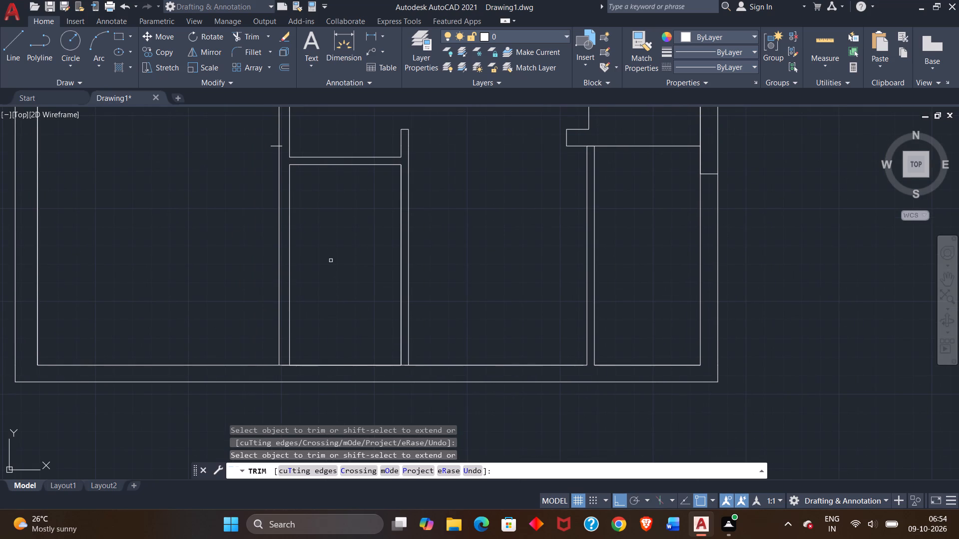
middle_drag(331, 259, 348, 329)
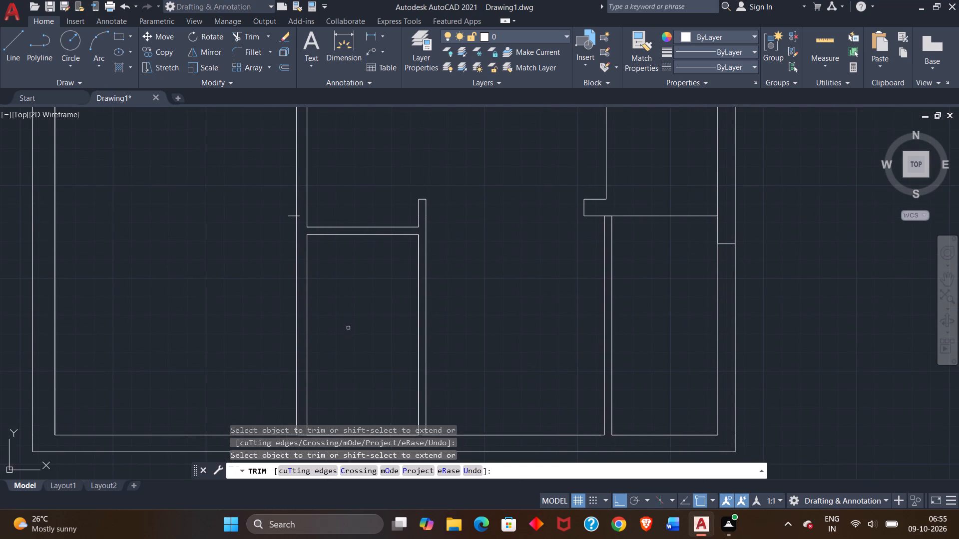
middle_drag(350, 342, 355, 392)
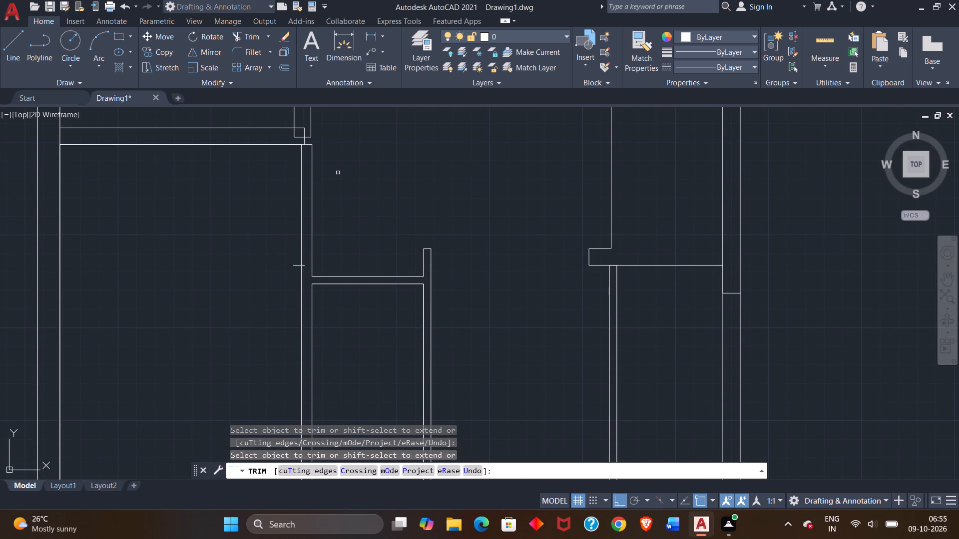
right_click(337, 173)
click(356, 181)
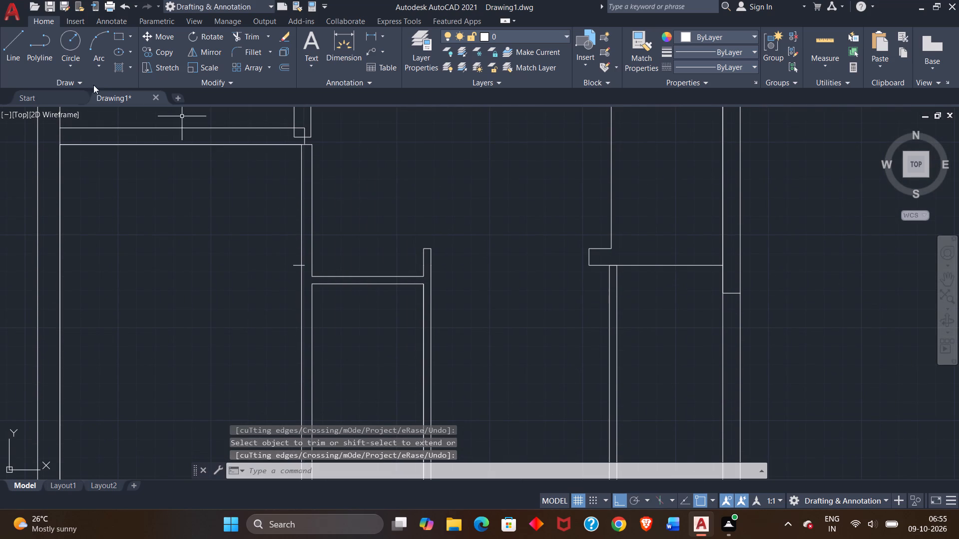
Trim away both lines of the horizontal wall above the lower-left room and its leftover stubs at the upper partition's end.
click(18, 48)
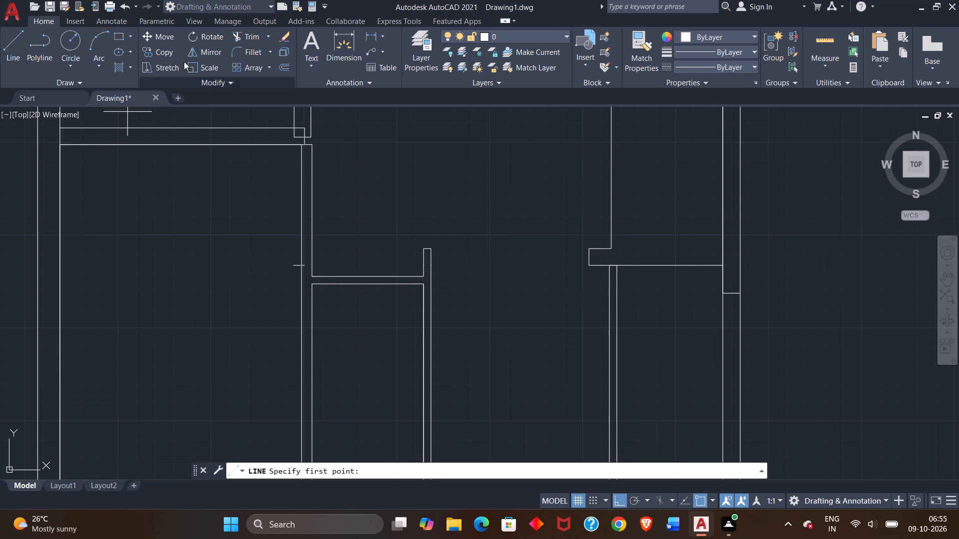
double_click(237, 40)
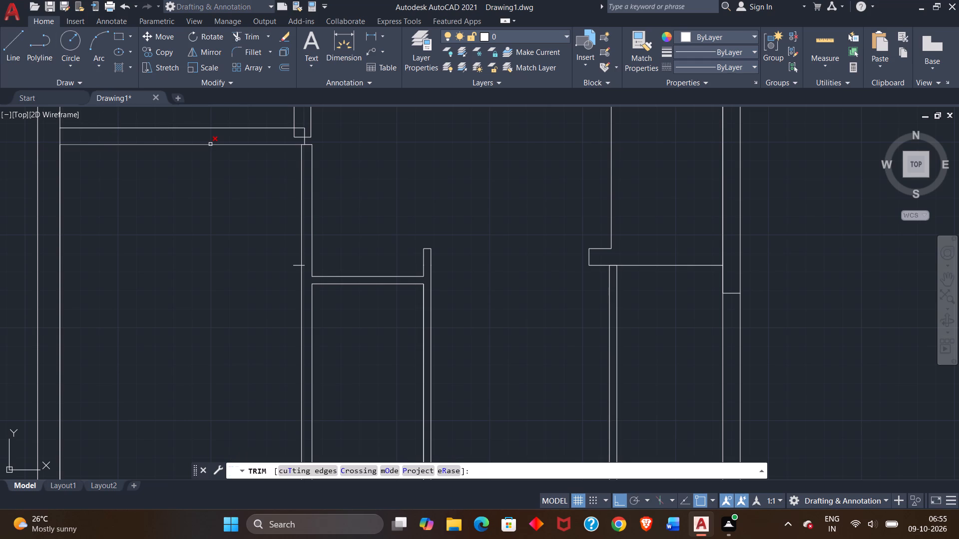
click(210, 144)
click(212, 145)
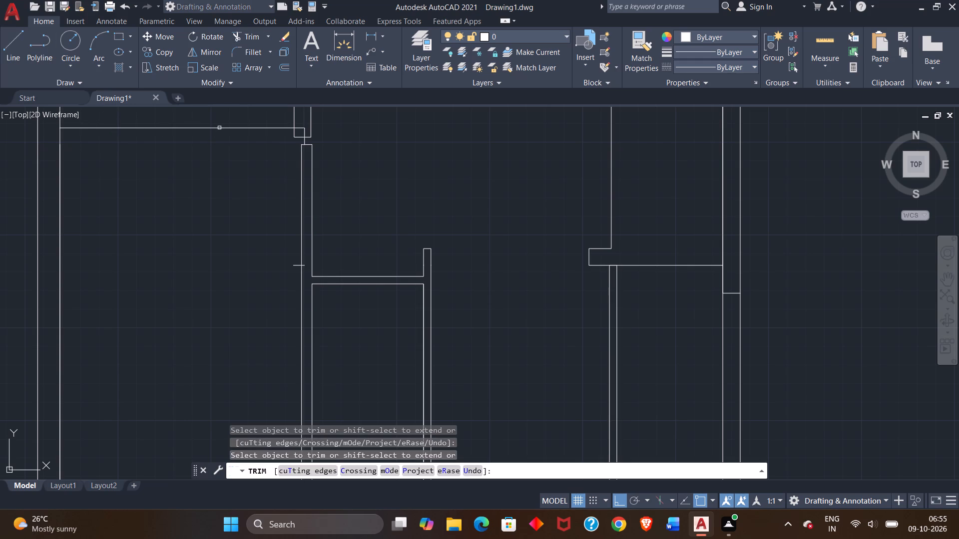
click(220, 128)
scroll(319, 130, up, 2)
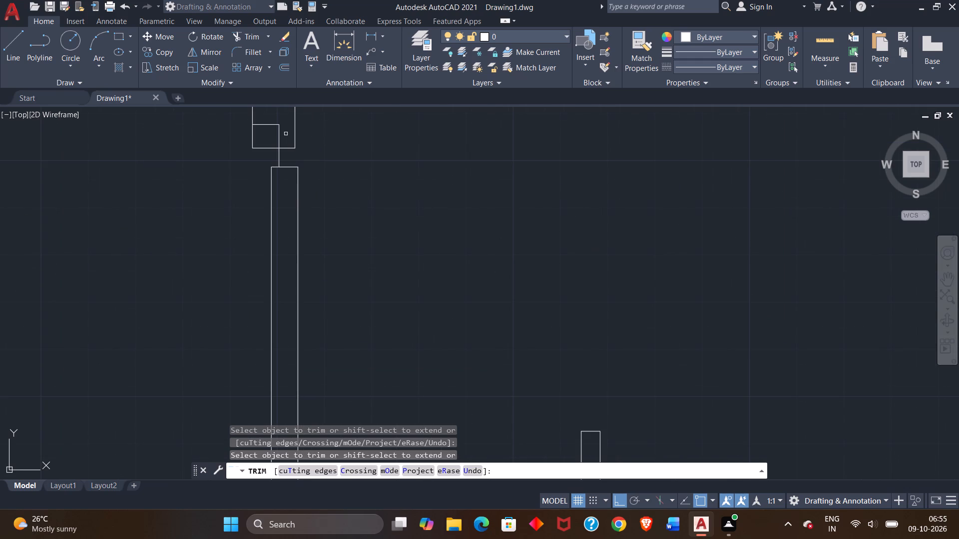
click(270, 125)
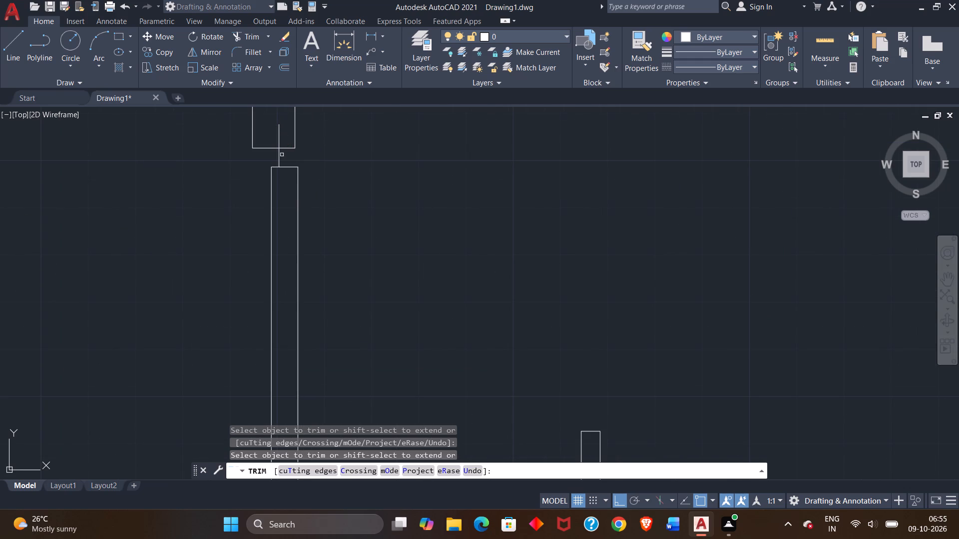
click(280, 155)
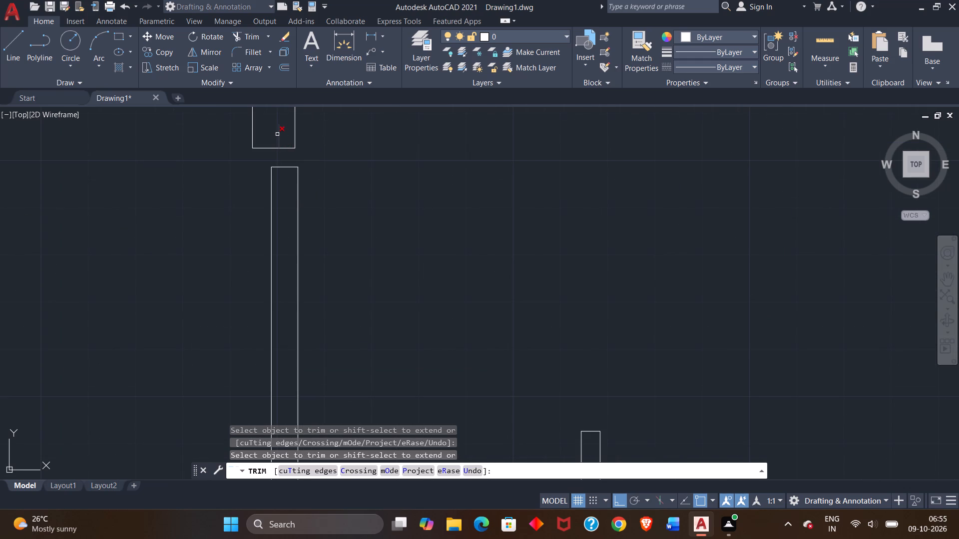
click(278, 135)
Draw a 9" thick horizontal wall from the left lower partition's top to the exterior wall's inner face, closing it flush with the partition's right face.
click(16, 54)
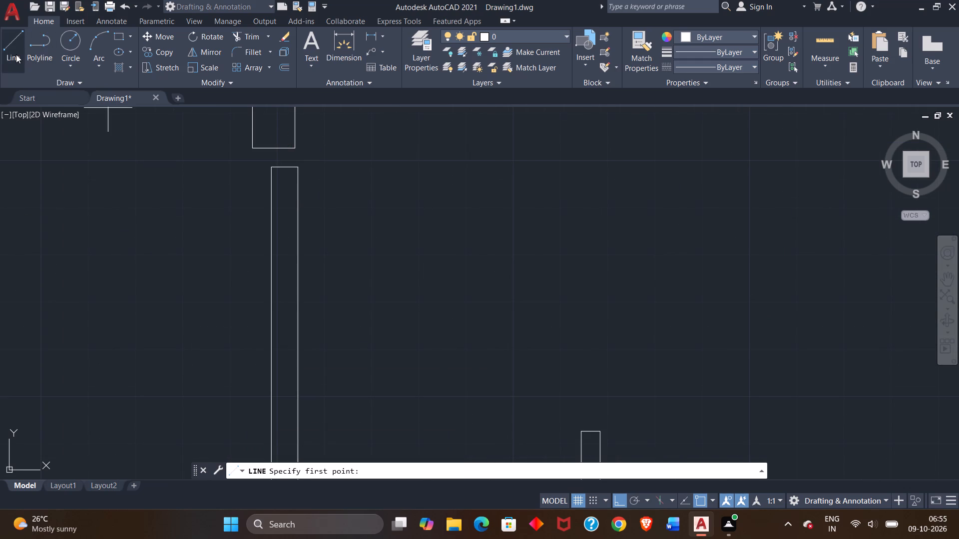
click(271, 170)
scroll(147, 176, down, 4)
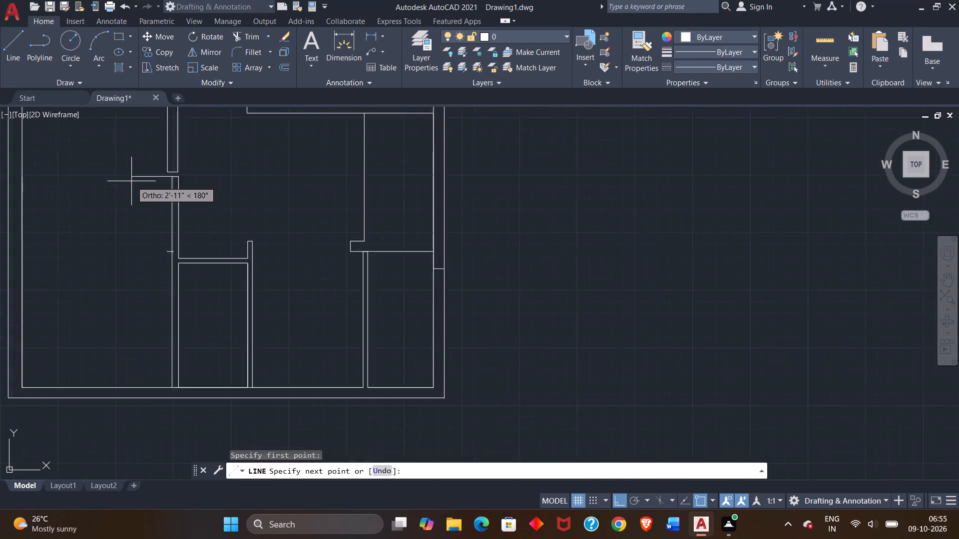
scroll(63, 182, up, 2)
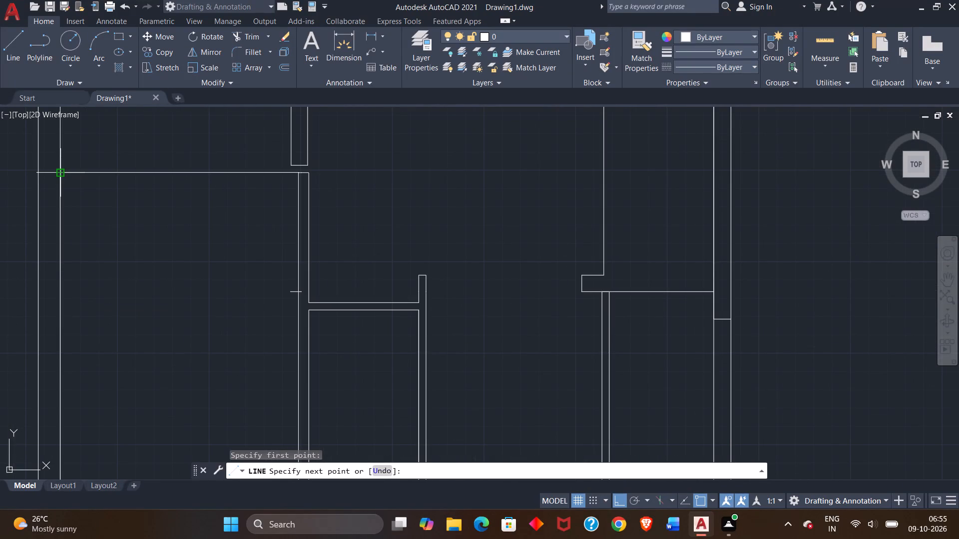
click(60, 174)
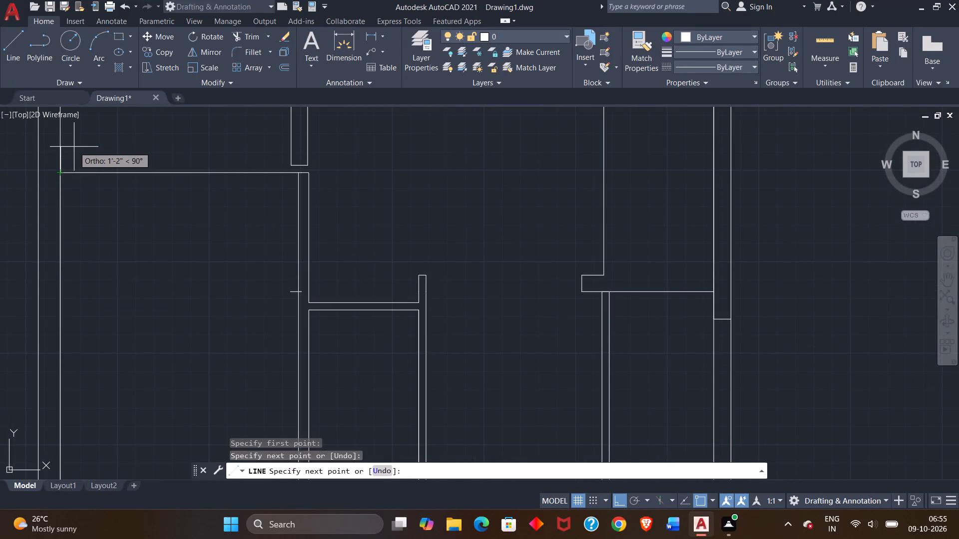
key(9)
text('')
key(BackSpace)
key(BackSpace)
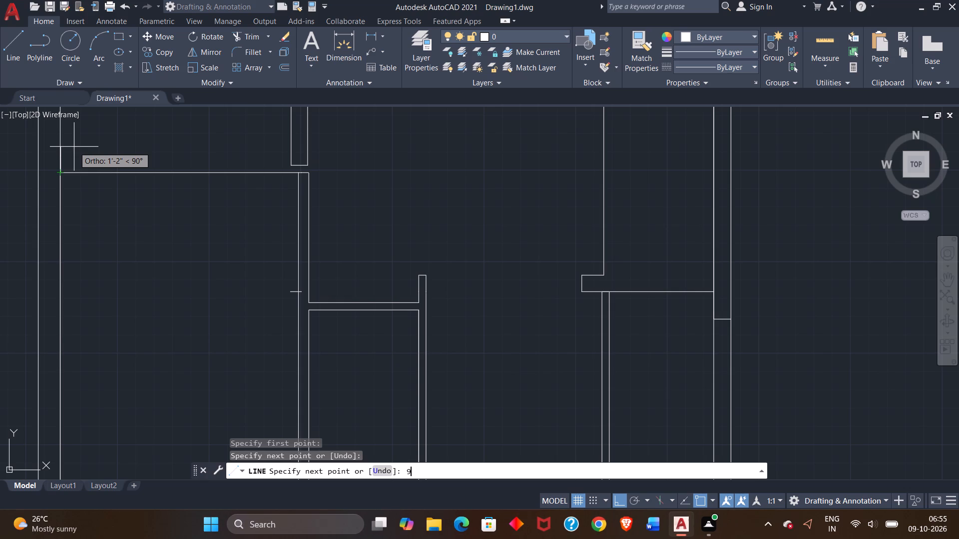
key(shift+quotedbl)
key(Return)
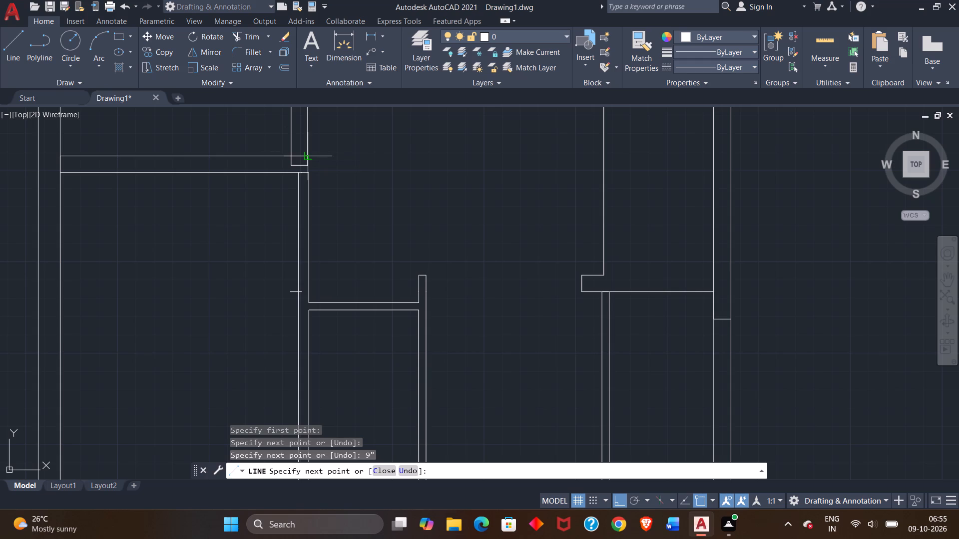
scroll(306, 153, up, 3)
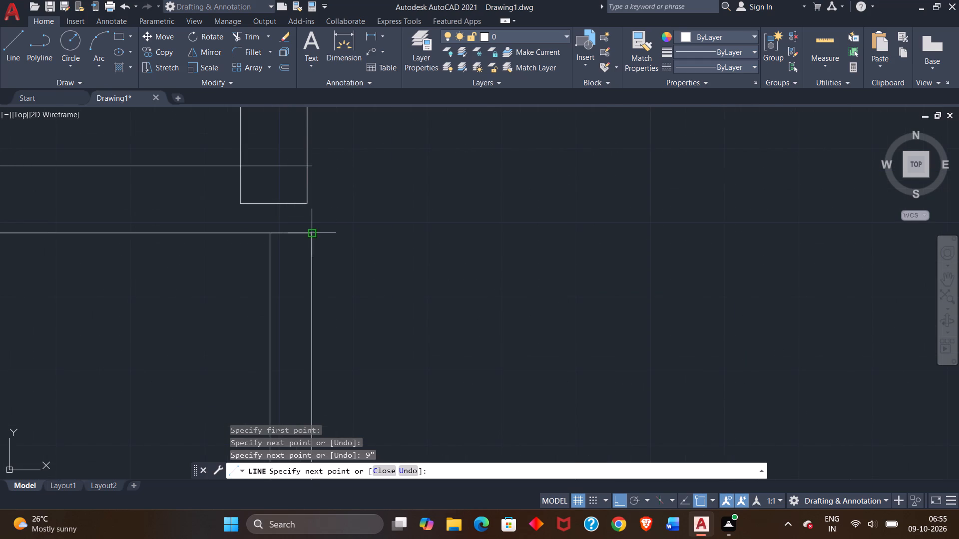
click(311, 166)
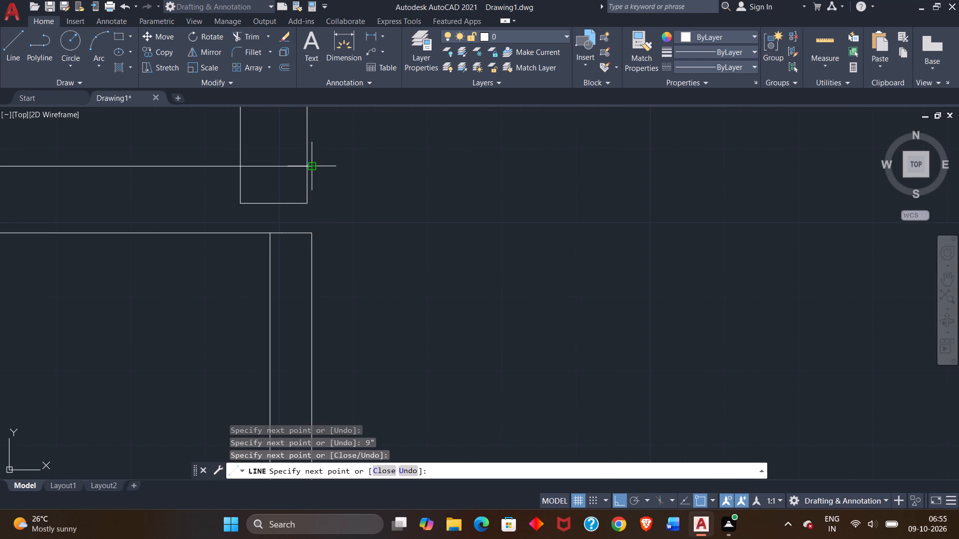
click(314, 232)
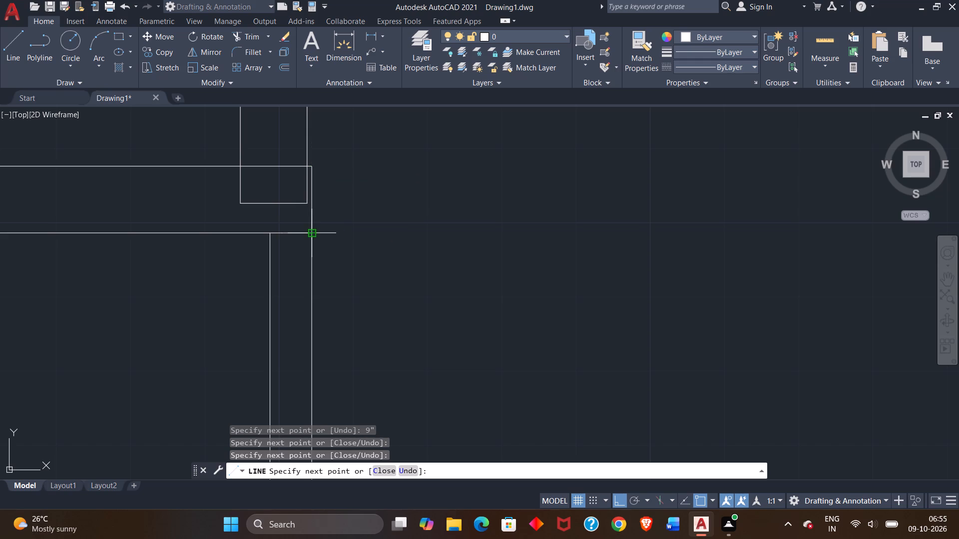
right_click(334, 204)
click(350, 212)
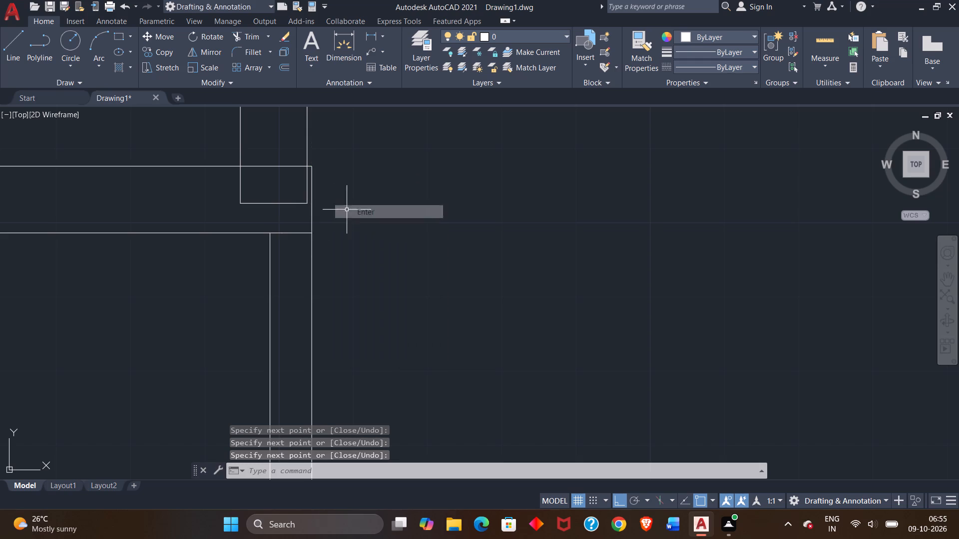
Trim the upper partition's end inside the new 9" wall and the short line across the top of the left lower partition.
click(248, 36)
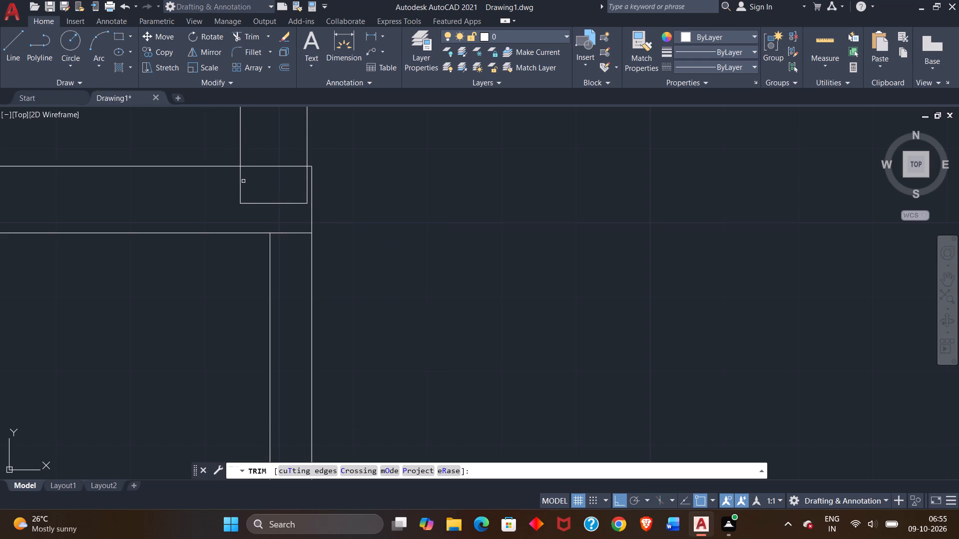
click(241, 181)
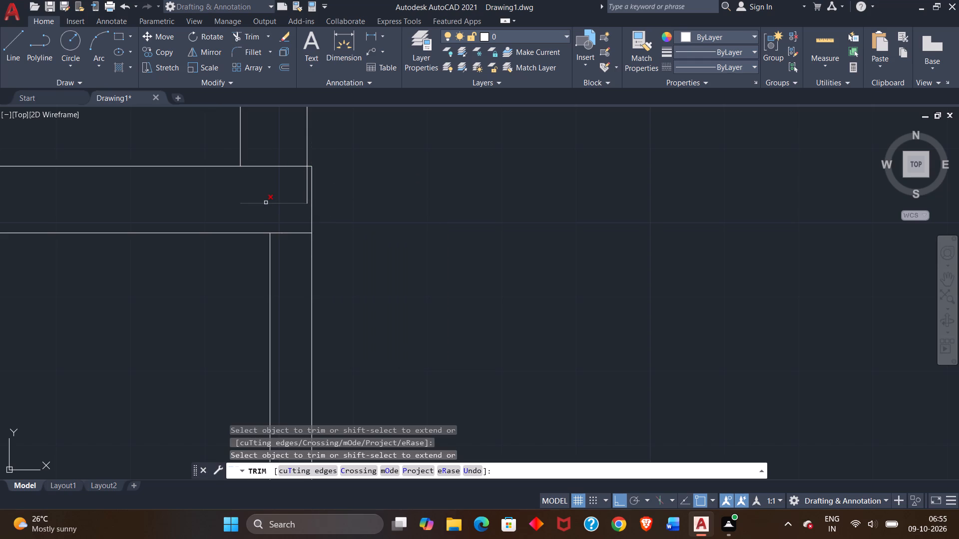
click(266, 203)
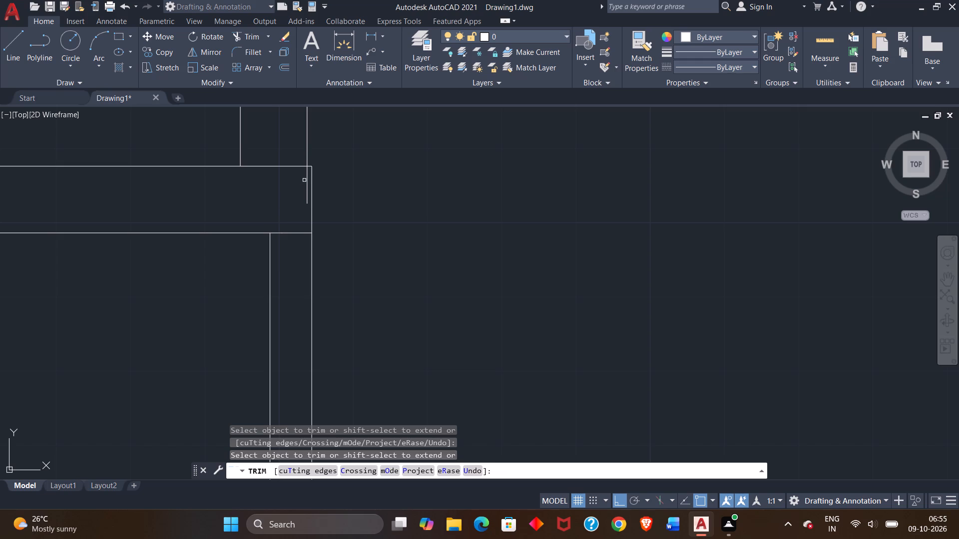
click(306, 176)
scroll(329, 203, down, 2)
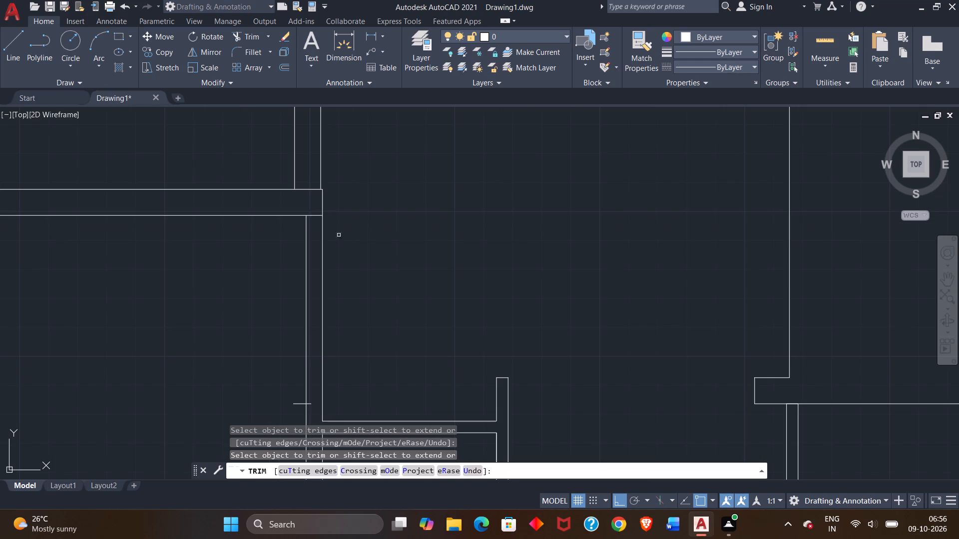
middle_drag(362, 272, 367, 190)
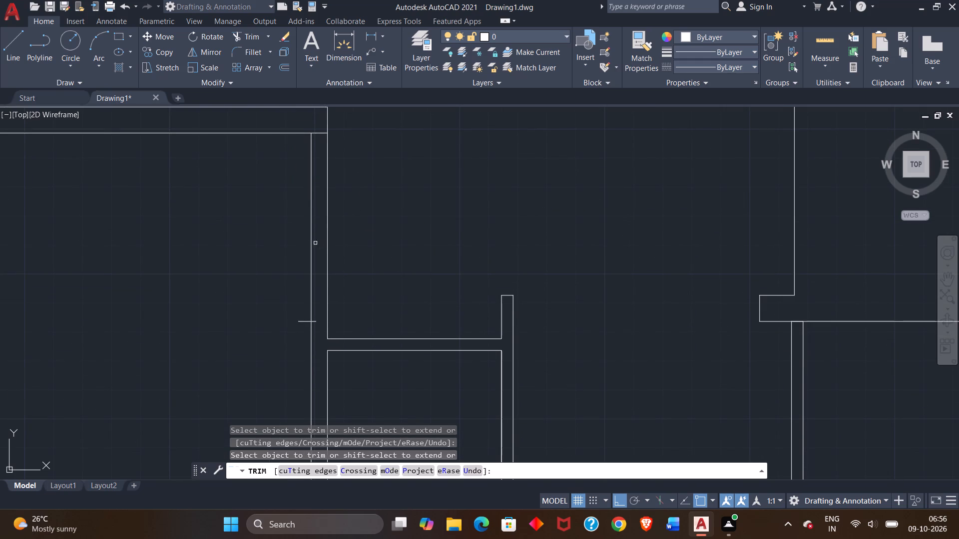
click(318, 134)
click(317, 133)
Draw jamb lines for a 3' opening across the left lower partition, starting 1' below the room's inner corner.
click(18, 45)
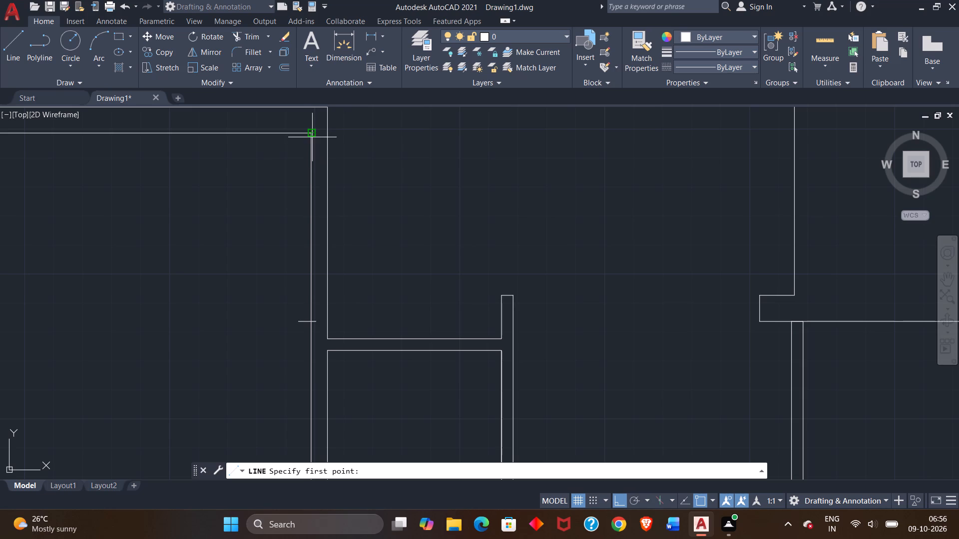
click(312, 134)
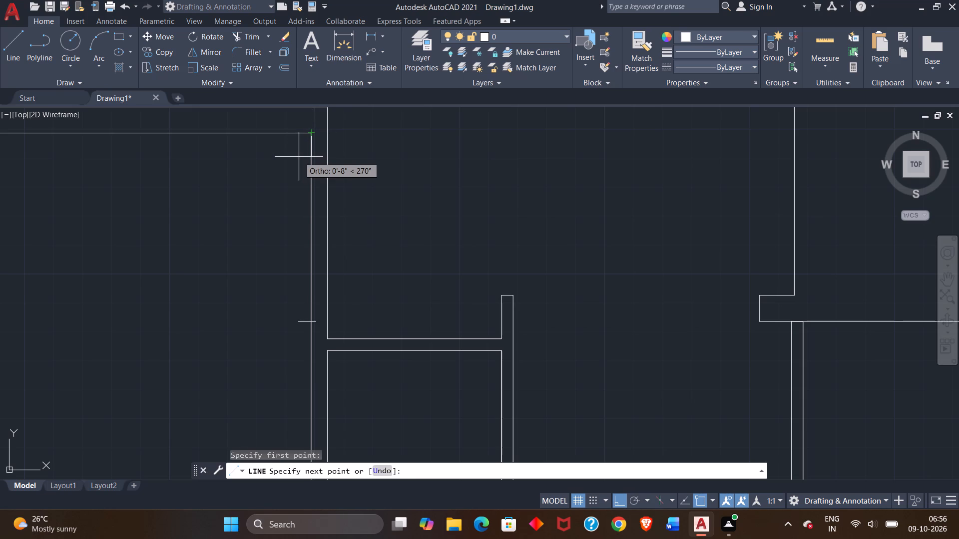
text(1')
key(Return)
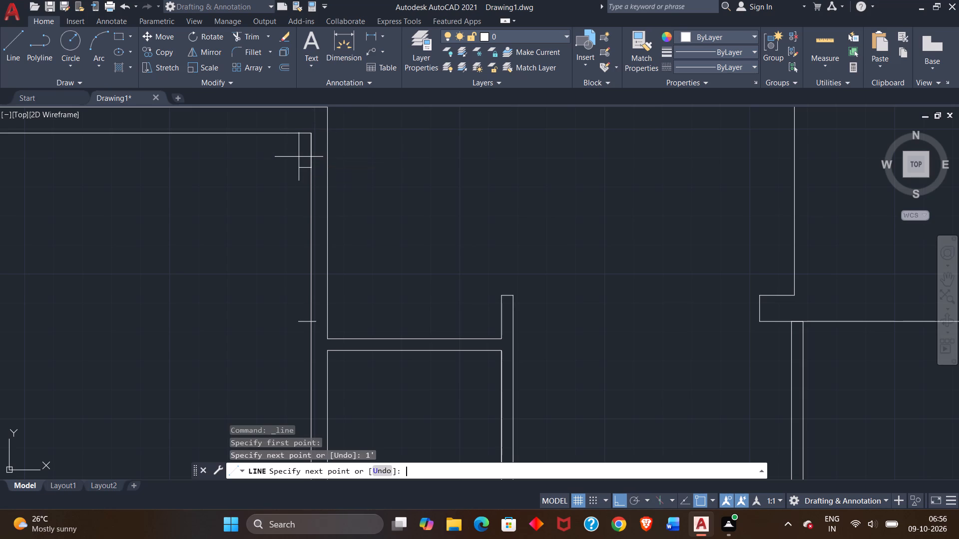
click(328, 166)
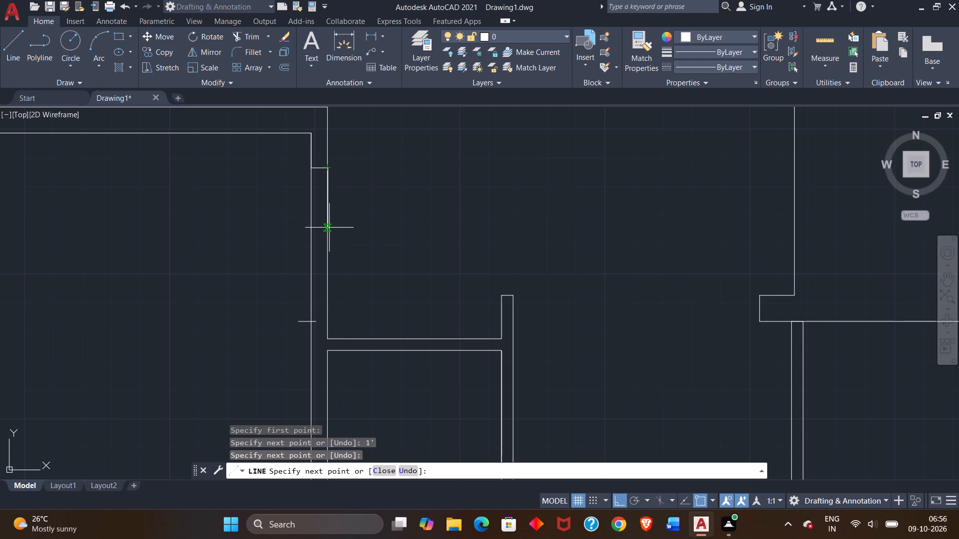
text(3')
key(Return)
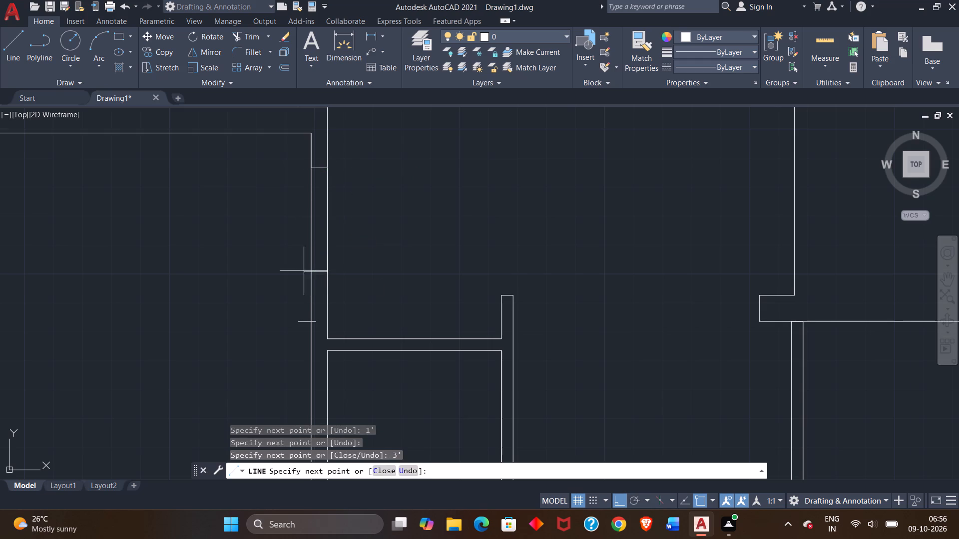
scroll(326, 270, up, 1)
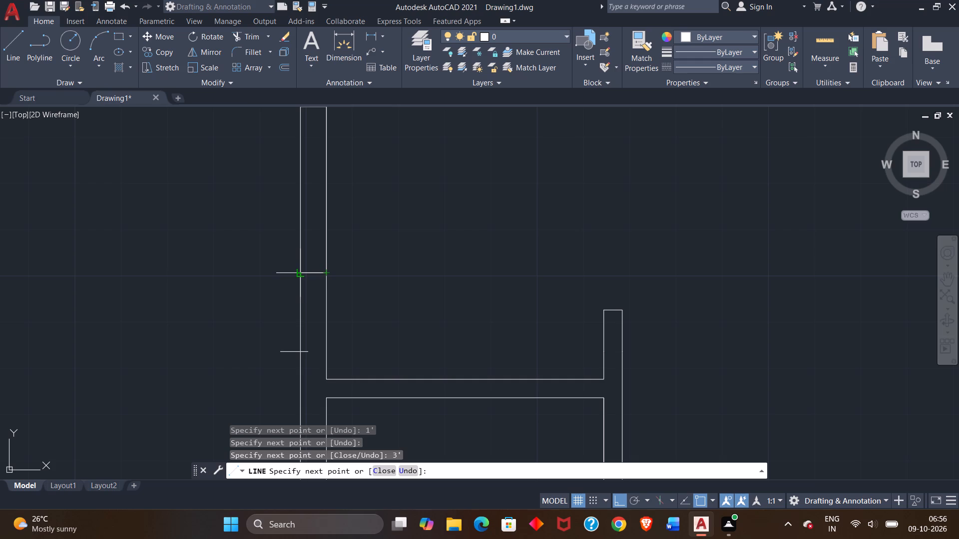
click(299, 273)
right_click(290, 266)
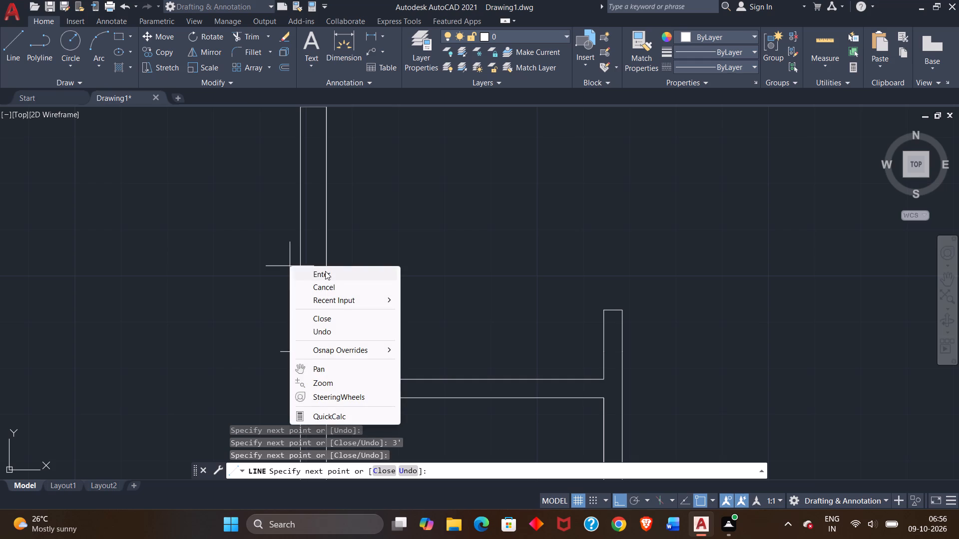
click(325, 271)
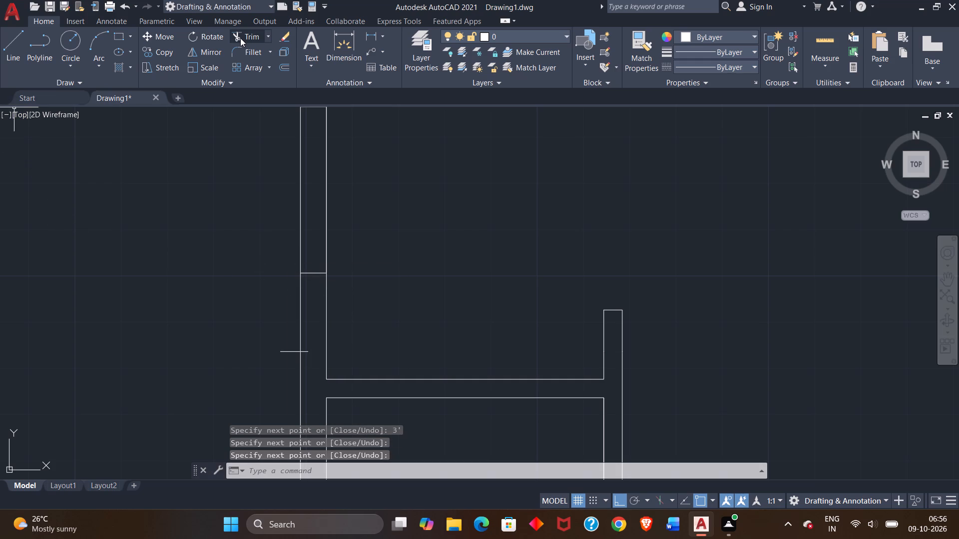
Trim the left lower partition's right face between the two jamb lines, undoing the excess cut above the opening.
click(241, 38)
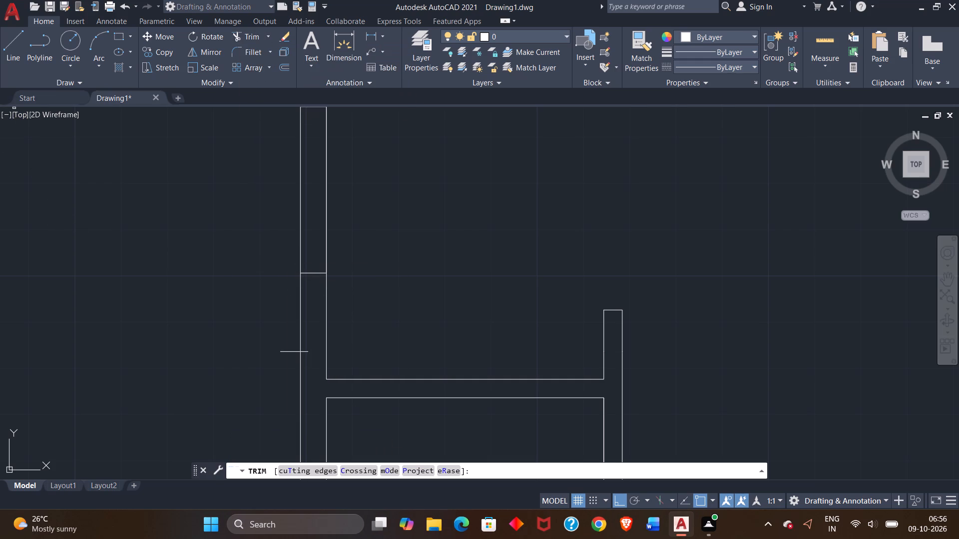
click(326, 167)
click(326, 165)
scroll(328, 176, down, 2)
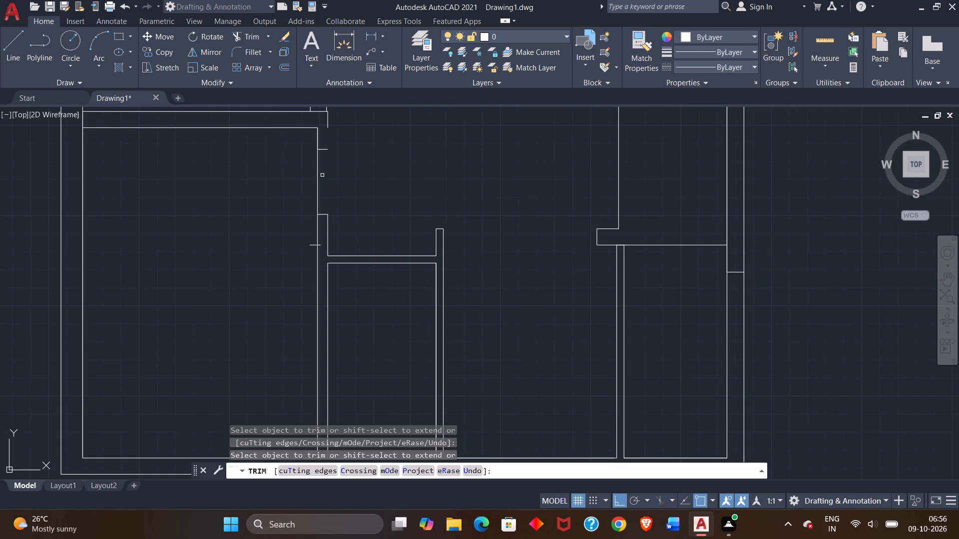
key(ctrl+z)
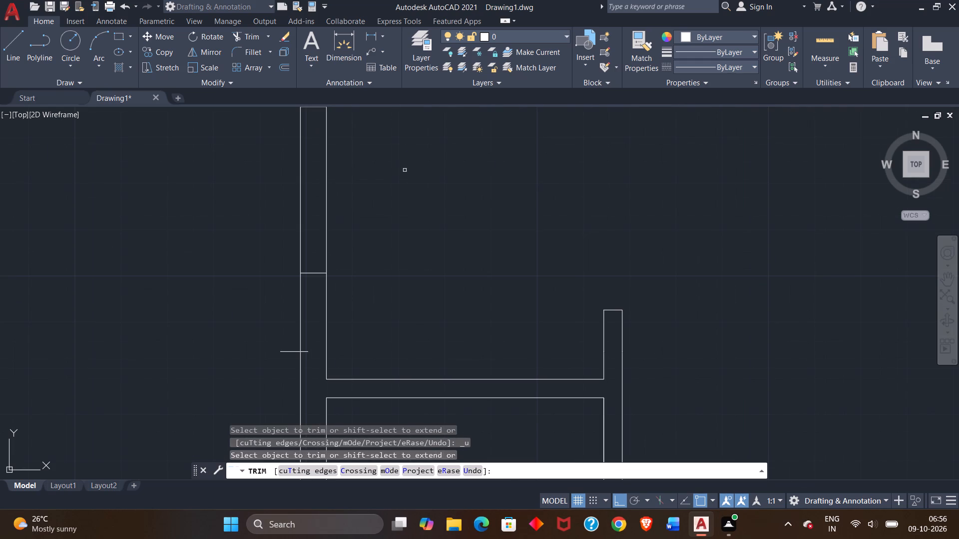
middle_drag(405, 170, 456, 283)
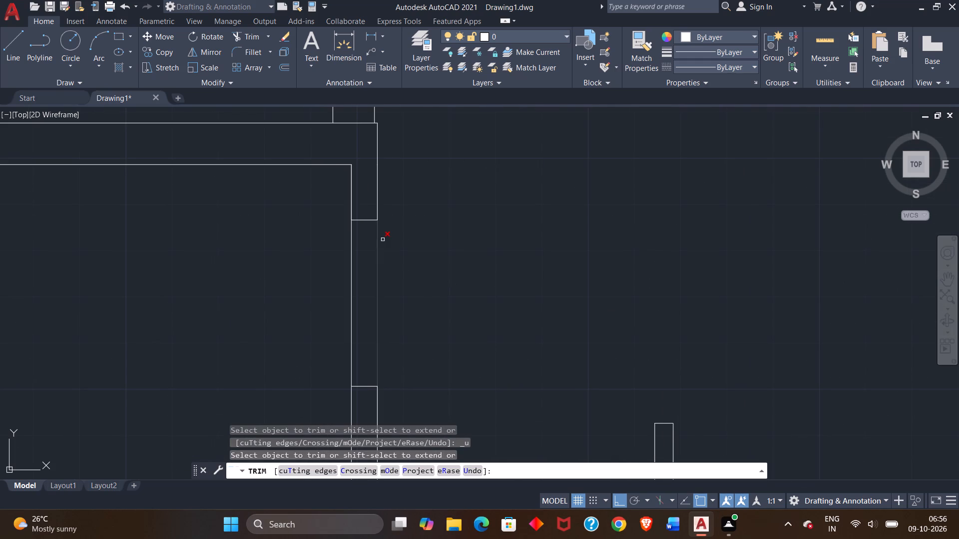
click(378, 246)
Trim away both halves of the short stray line crossing the left lower partition's left face below the opening.
scroll(398, 248, down, 1)
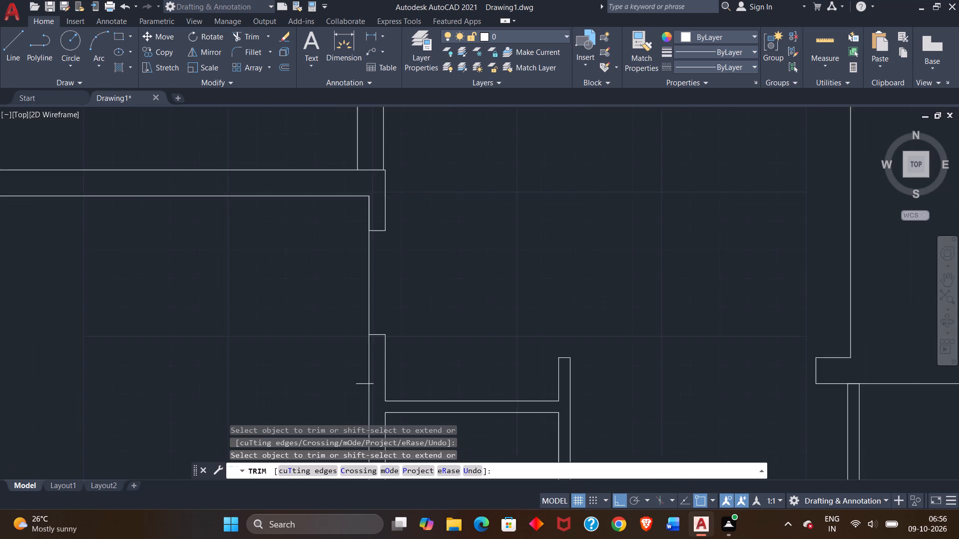
scroll(398, 248, down, 1)
middle_drag(418, 269, 421, 192)
scroll(380, 265, up, 2)
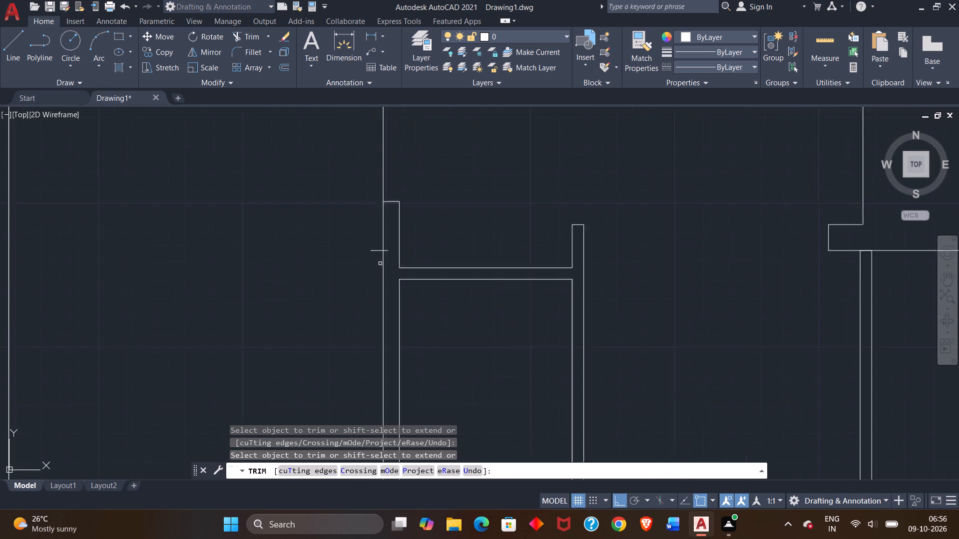
scroll(380, 263, up, 2)
click(366, 211)
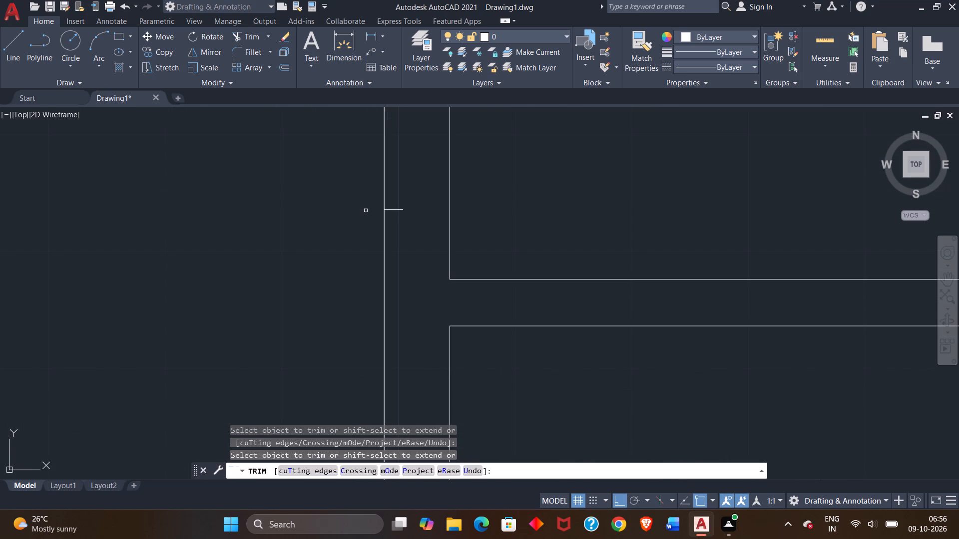
click(393, 211)
scroll(411, 209, down, 5)
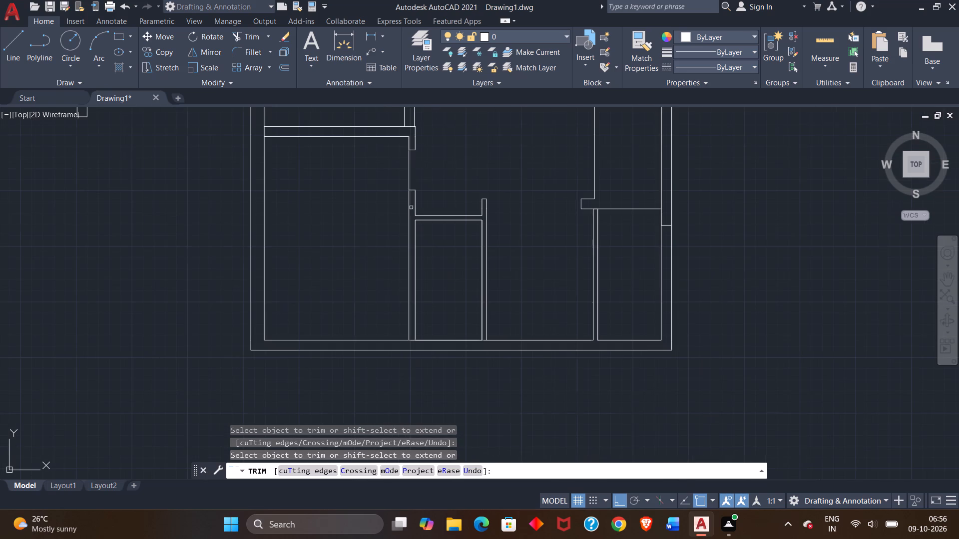
Examine the lower floor plan's walls and door openings across the whole layout.
middle_drag(367, 233, 383, 226)
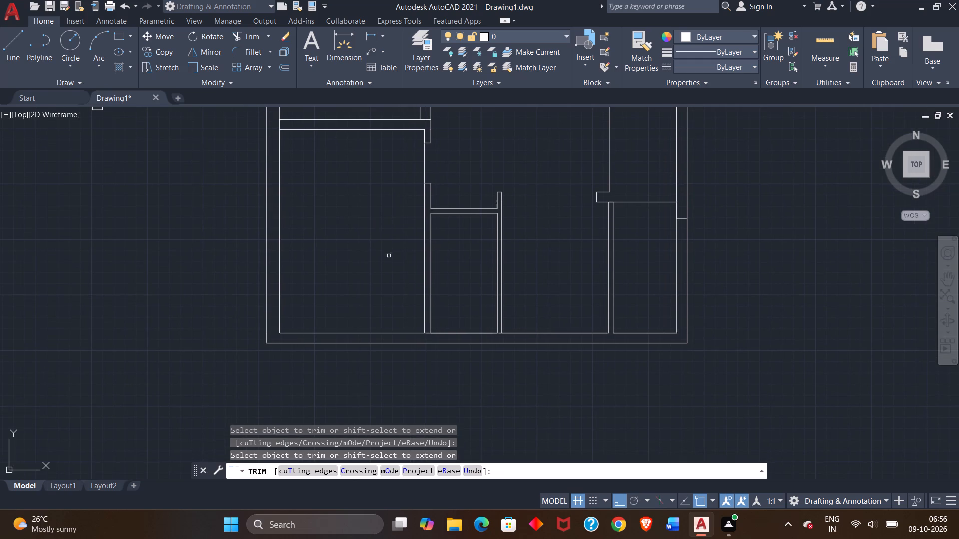
middle_drag(389, 271, 385, 326)
scroll(373, 304, down, 1)
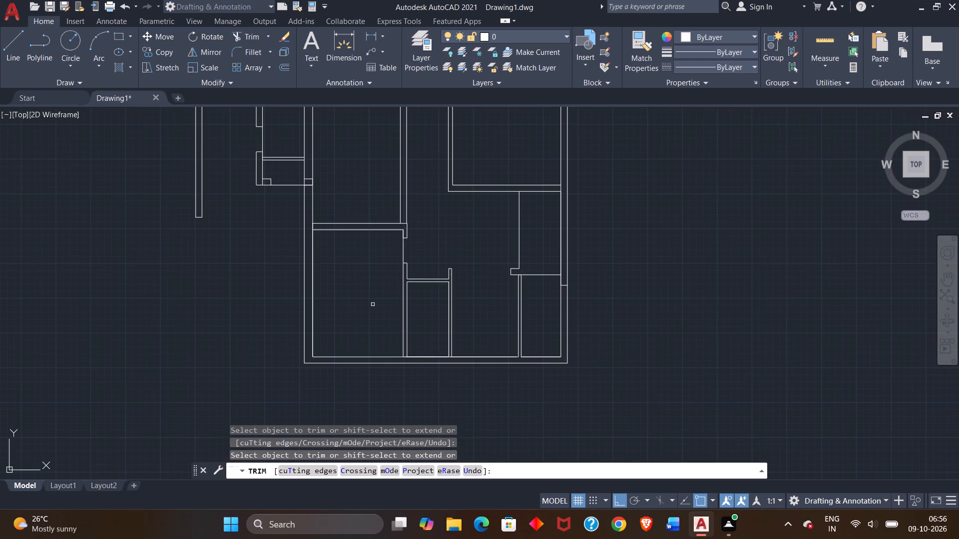
scroll(373, 304, down, 1)
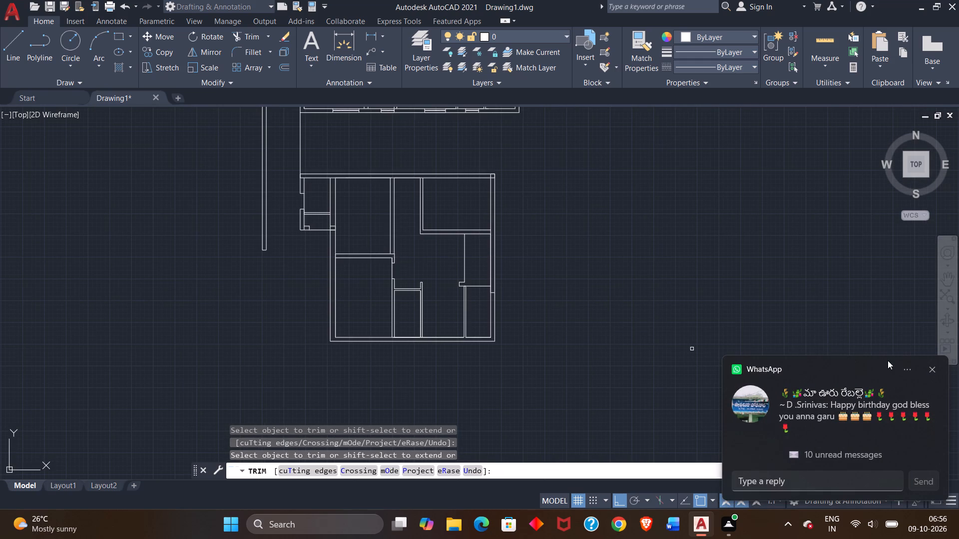
click(933, 369)
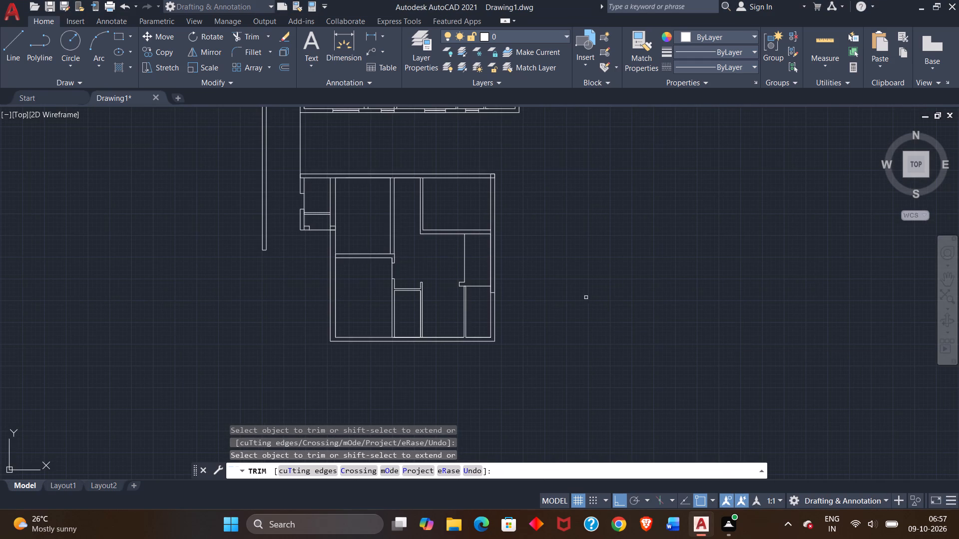
scroll(534, 296, up, 1)
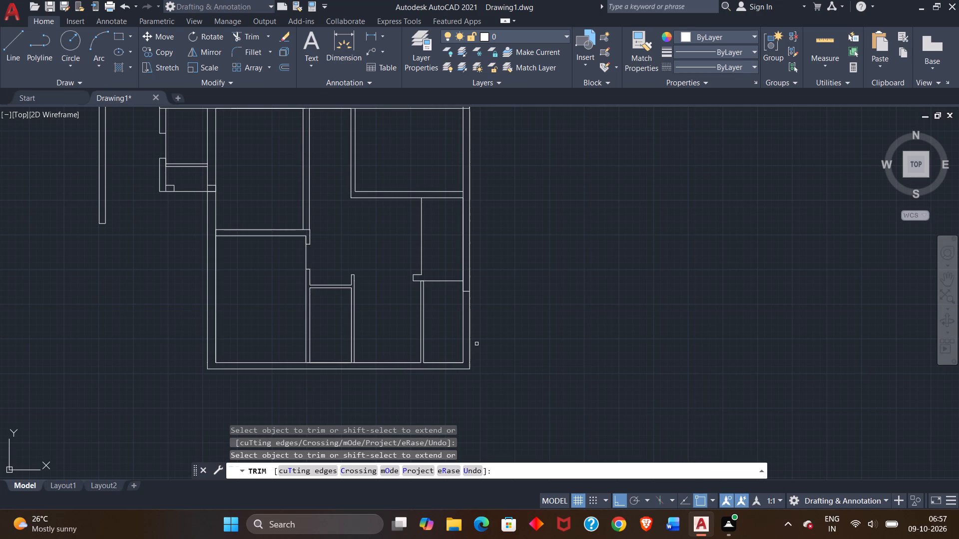
scroll(548, 316, down, 2)
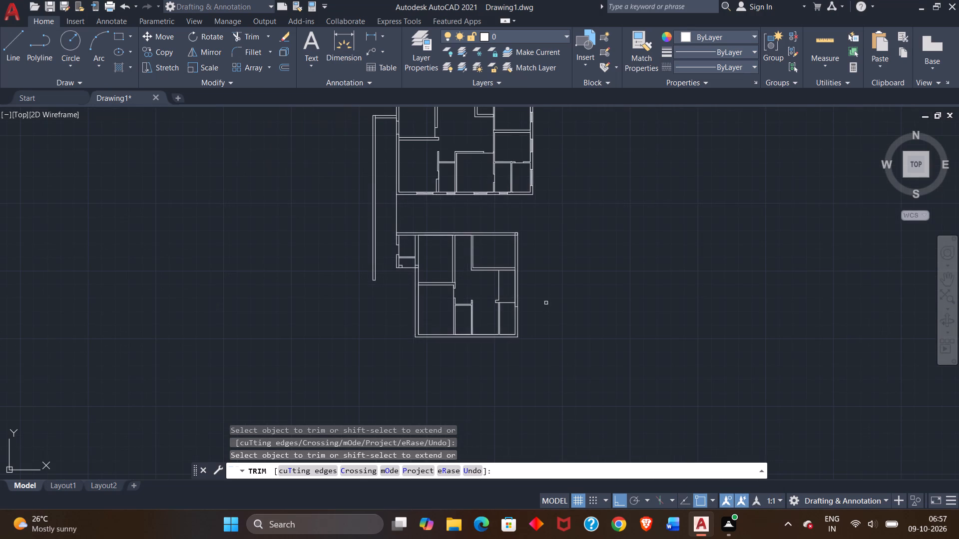
middle_drag(544, 285, 554, 261)
scroll(542, 250, up, 2)
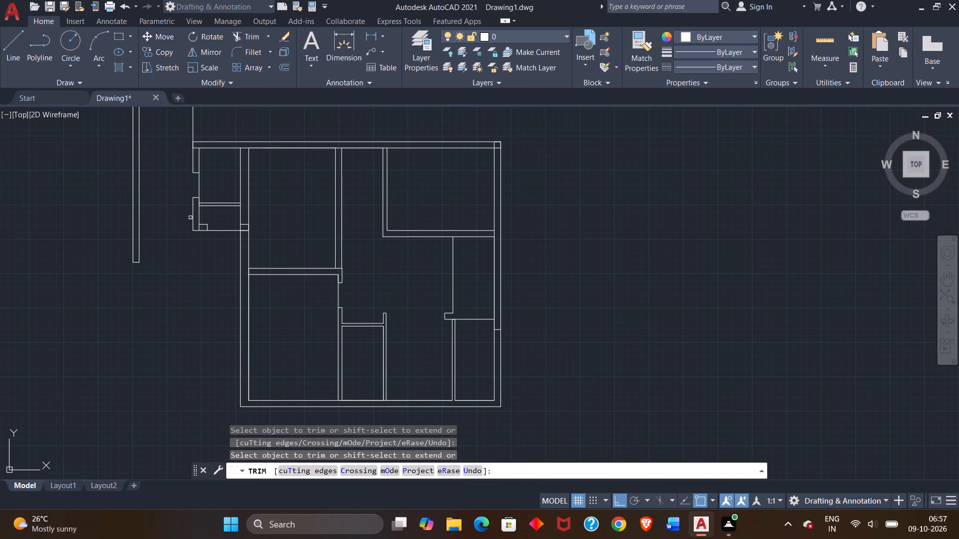
Draw jamb lines for a 3' opening across the upper-right room's bottom wall, starting 3' from the wall's outer left corner.
click(16, 51)
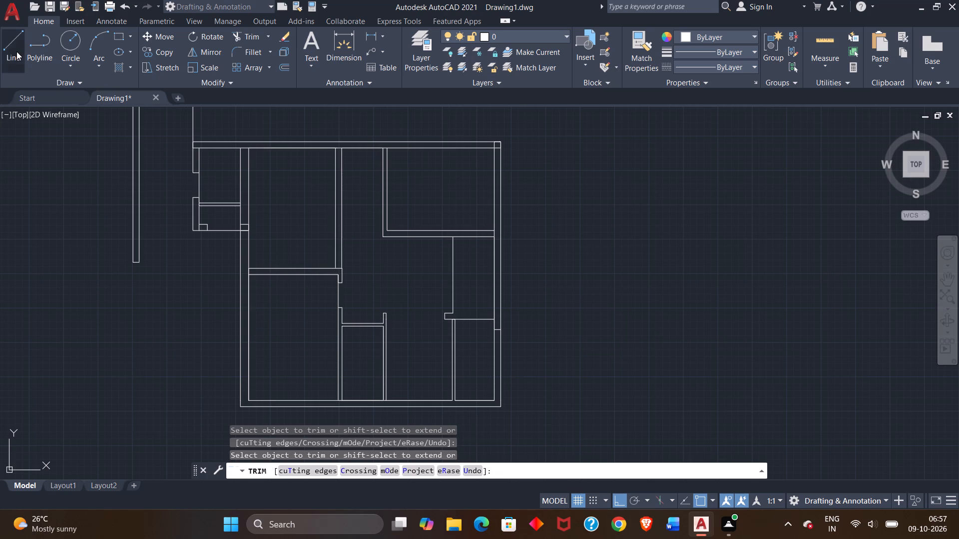
click(381, 235)
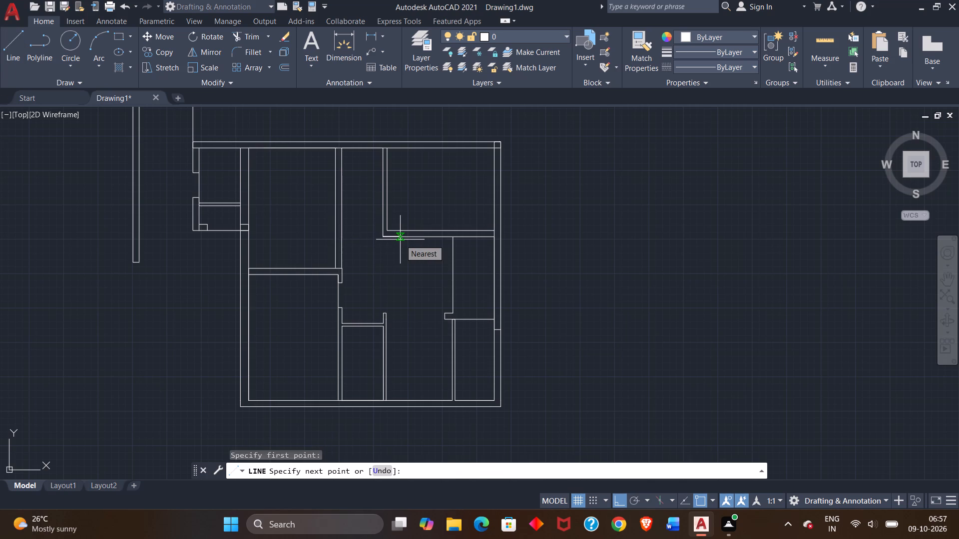
scroll(400, 240, up, 1)
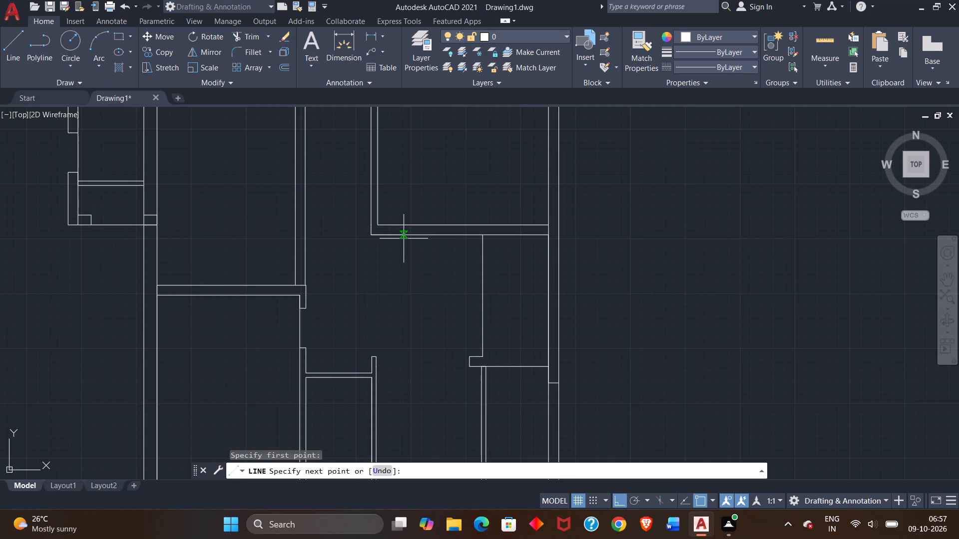
text(3')
key(Return)
scroll(408, 225, up, 2)
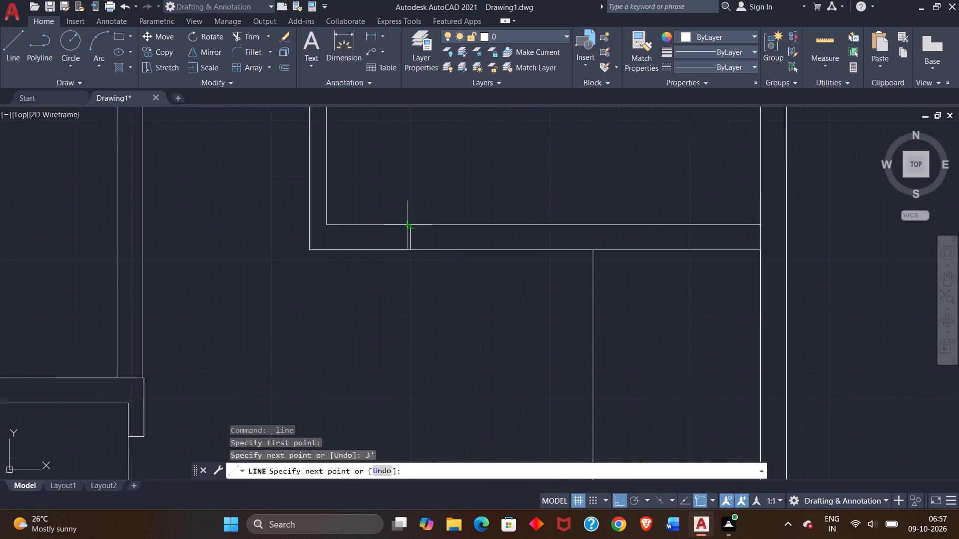
scroll(408, 225, up, 1)
click(411, 223)
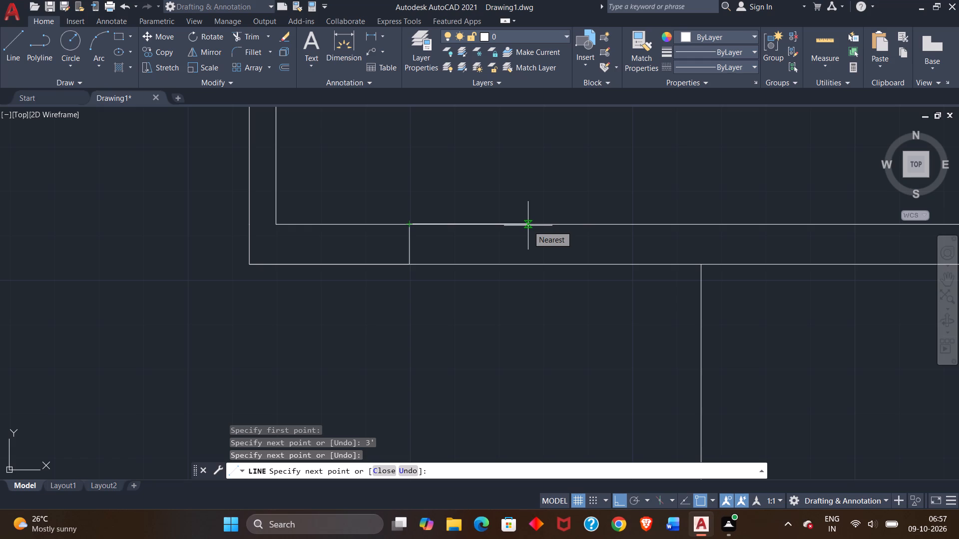
key(3)
key(apostrophe)
key(Return)
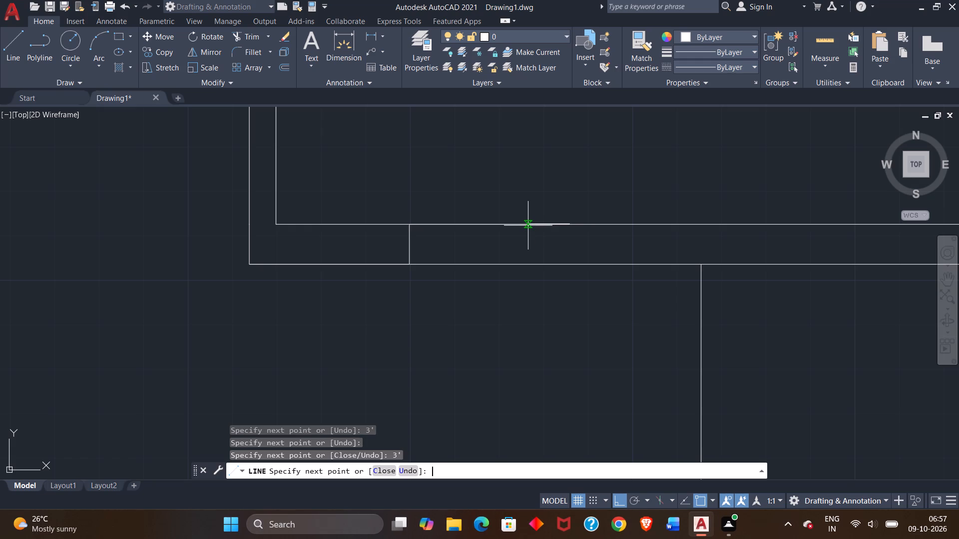
click(571, 263)
right_click(570, 278)
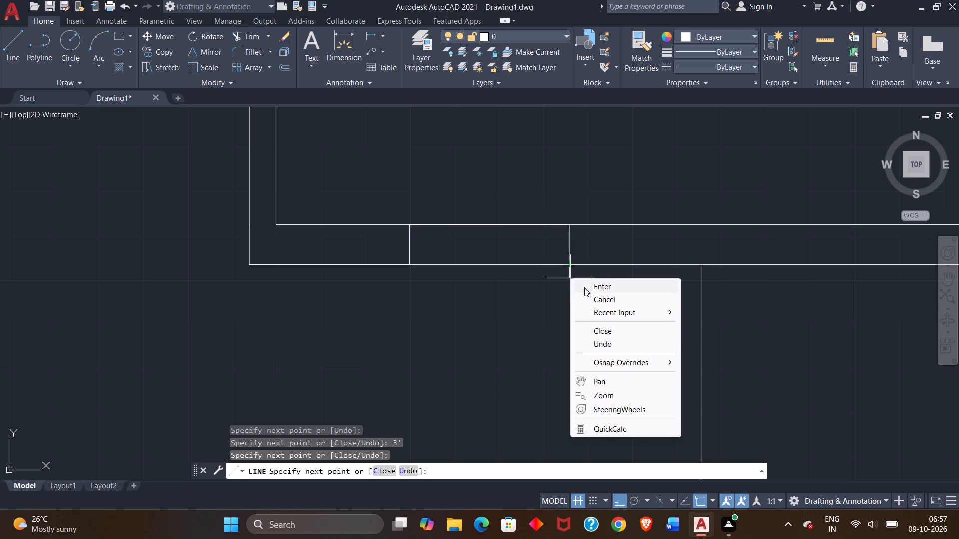
click(595, 287)
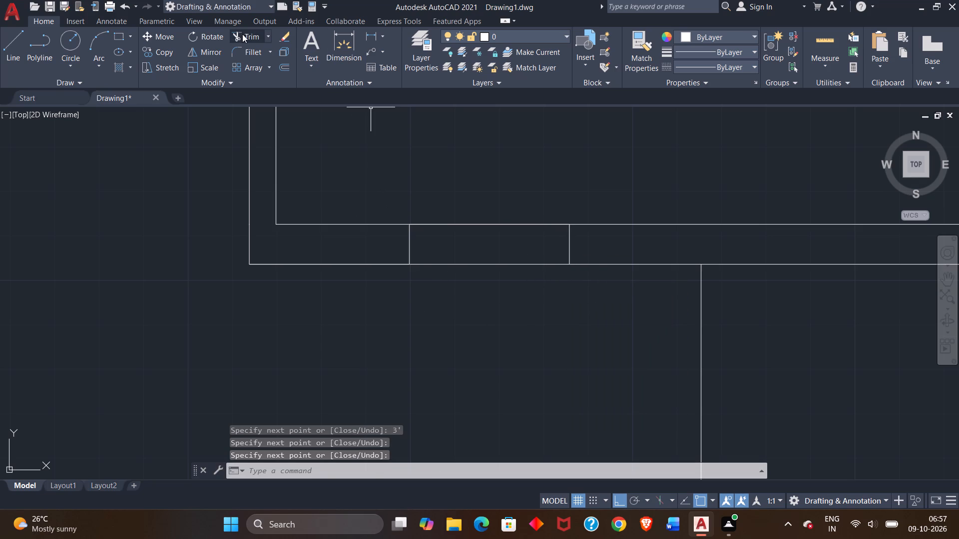
Trim the lower face of the upper-right room's bottom wall between the two new jamb lines.
click(242, 34)
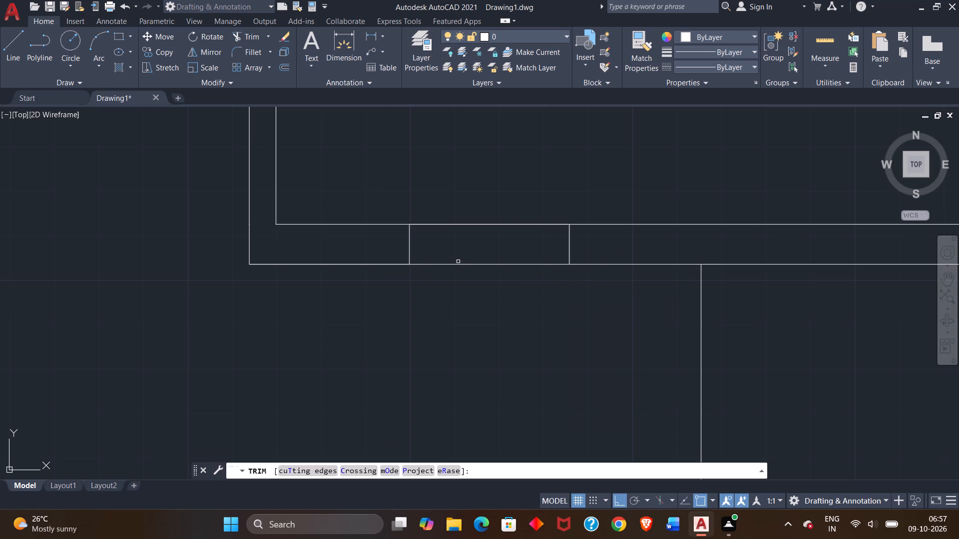
click(459, 266)
scroll(446, 272, down, 1)
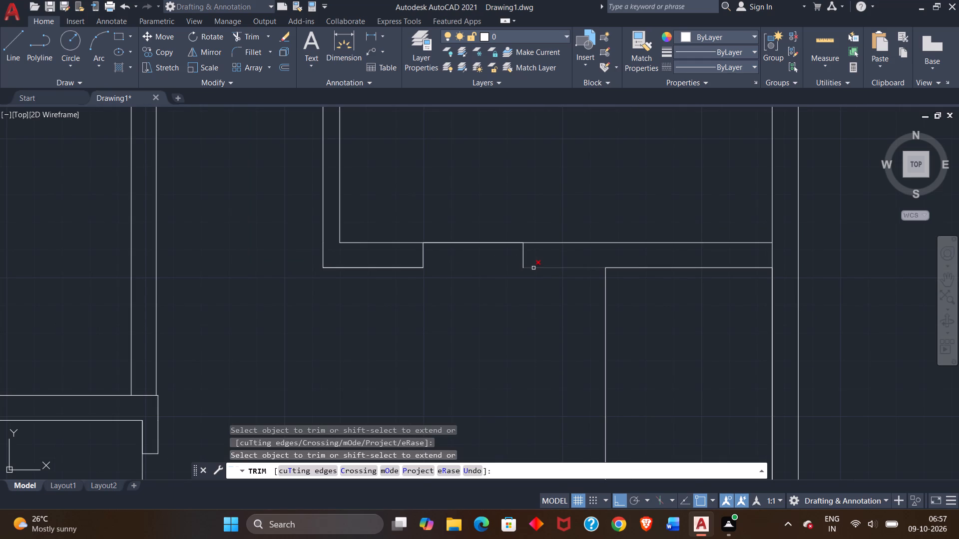
scroll(429, 299, down, 2)
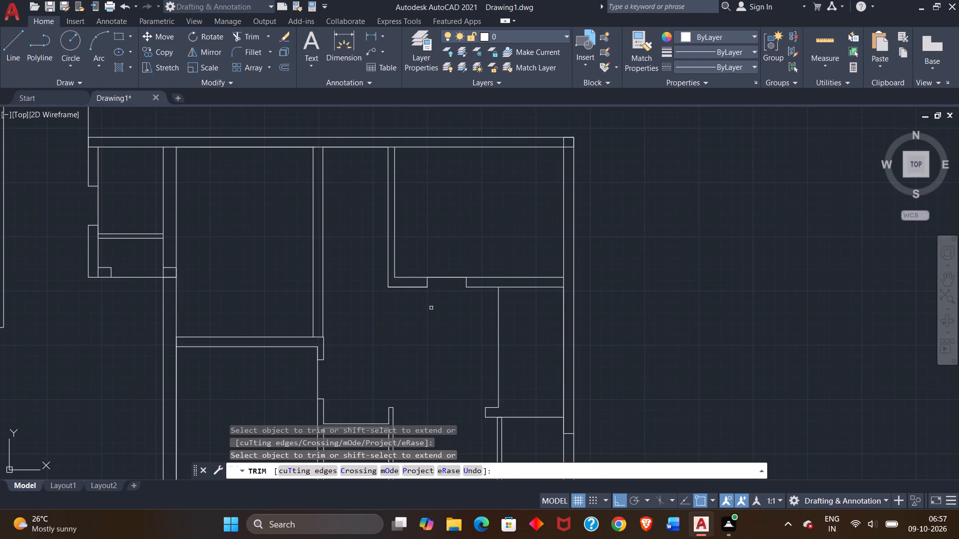
Measure the distance from the top of the single vertical partition line to the right exterior wall's inner face.
middle_drag(431, 321, 435, 272)
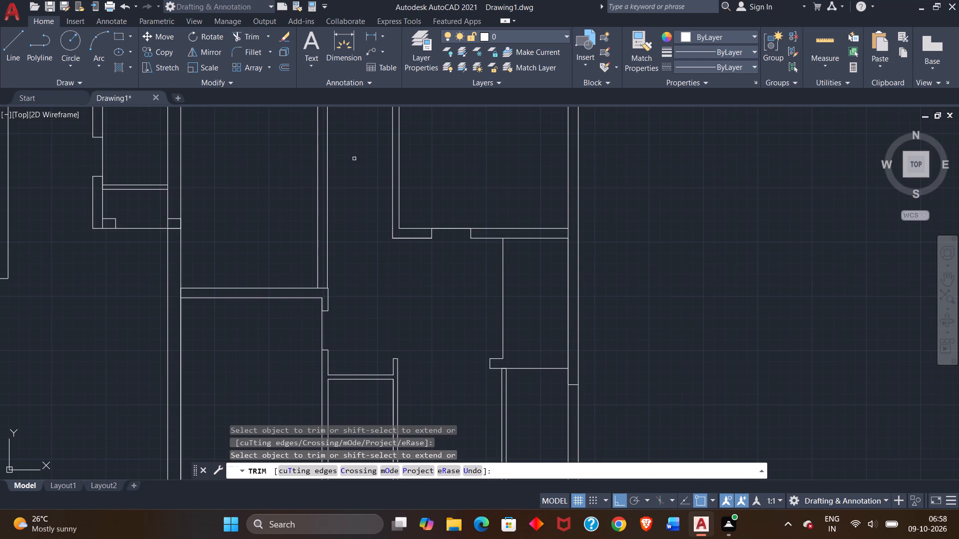
middle_drag(438, 320, 327, 269)
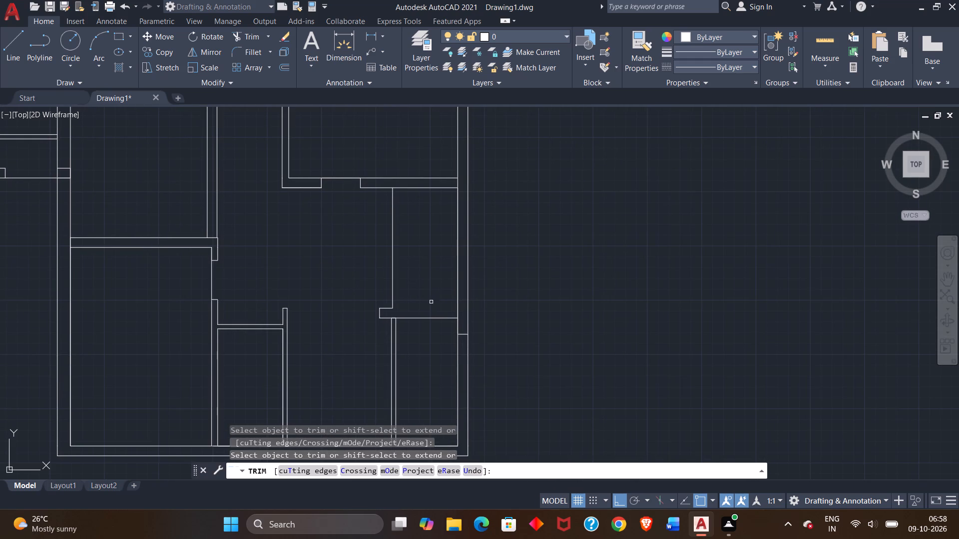
click(335, 51)
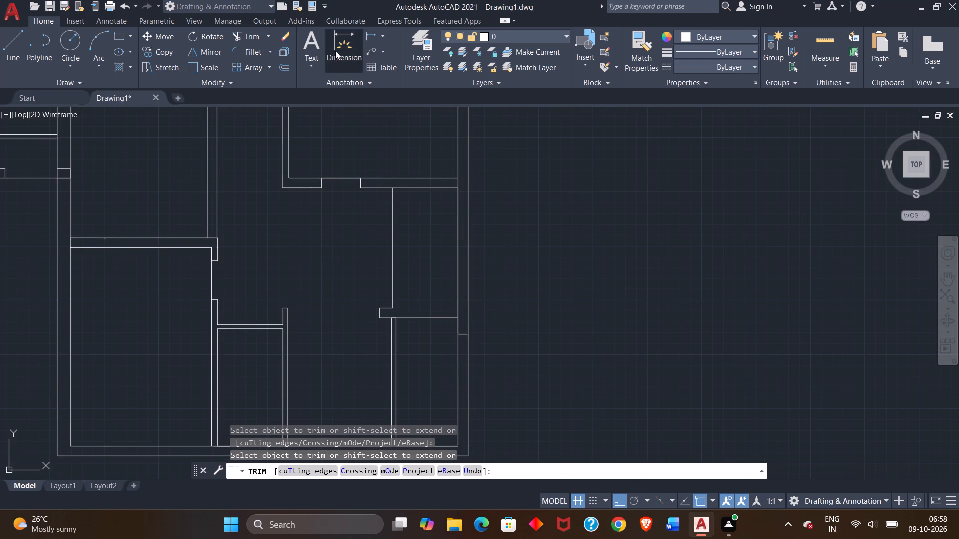
click(394, 189)
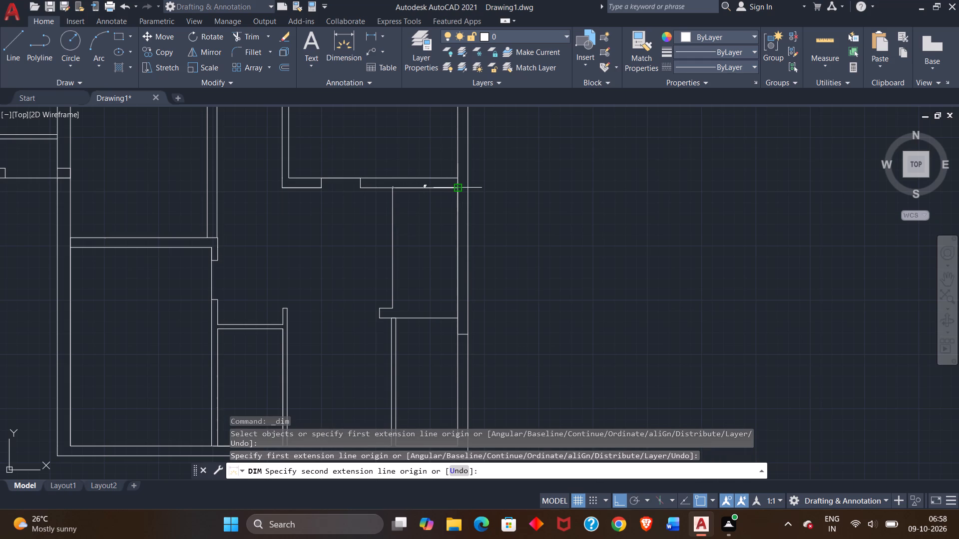
scroll(456, 189, up, 2)
right_click(419, 208)
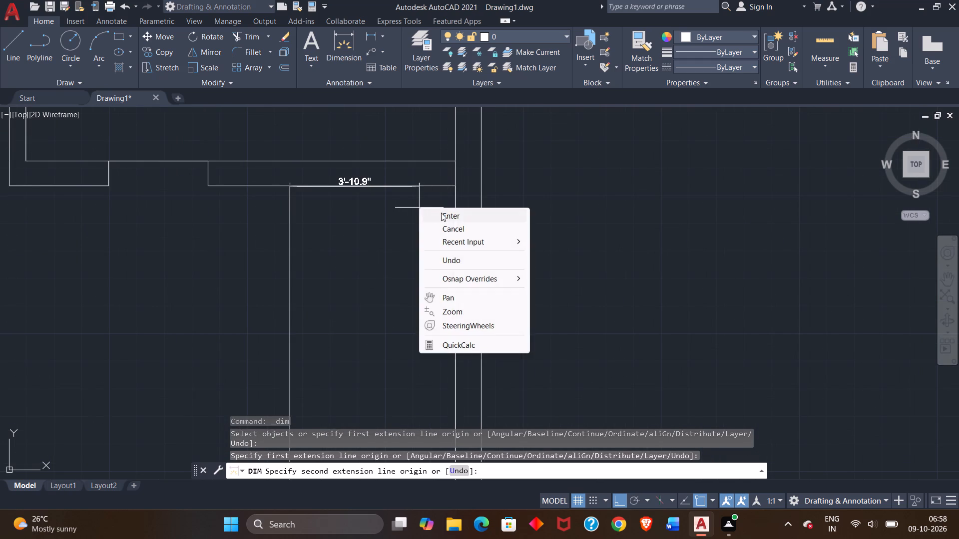
click(441, 213)
Draw the second face of the single-line vertical partition 9" to its left, from the upper room's wall down to the lower wall stub.
scroll(359, 242, down, 2)
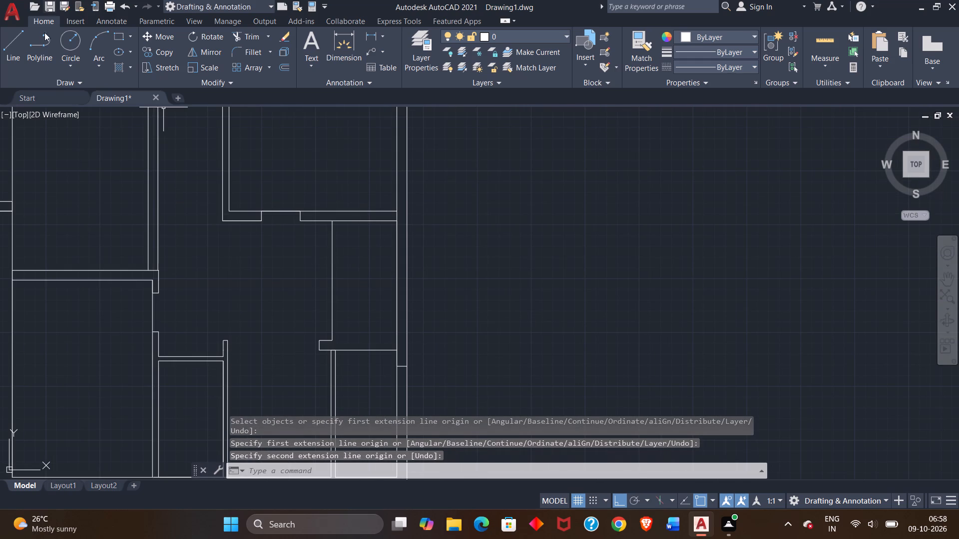
click(4, 48)
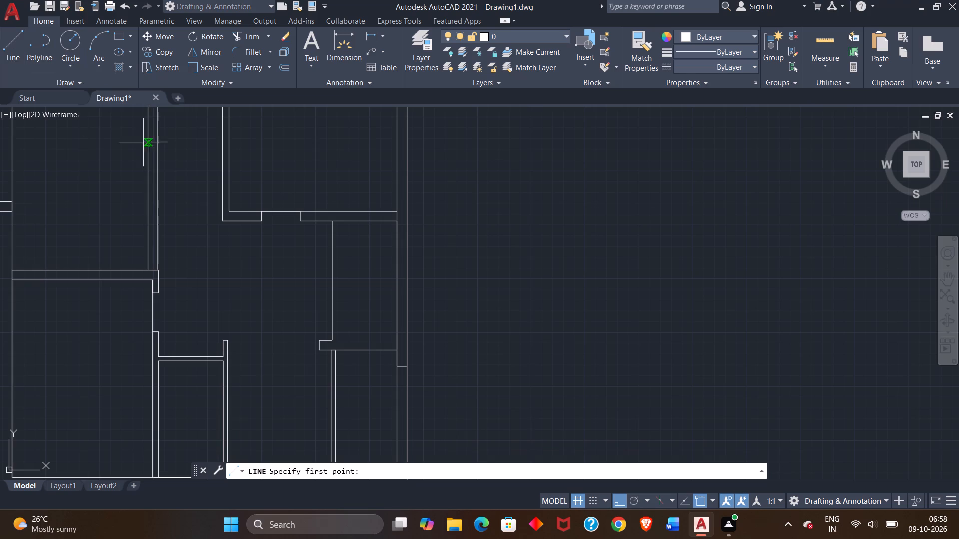
scroll(318, 339, up, 1)
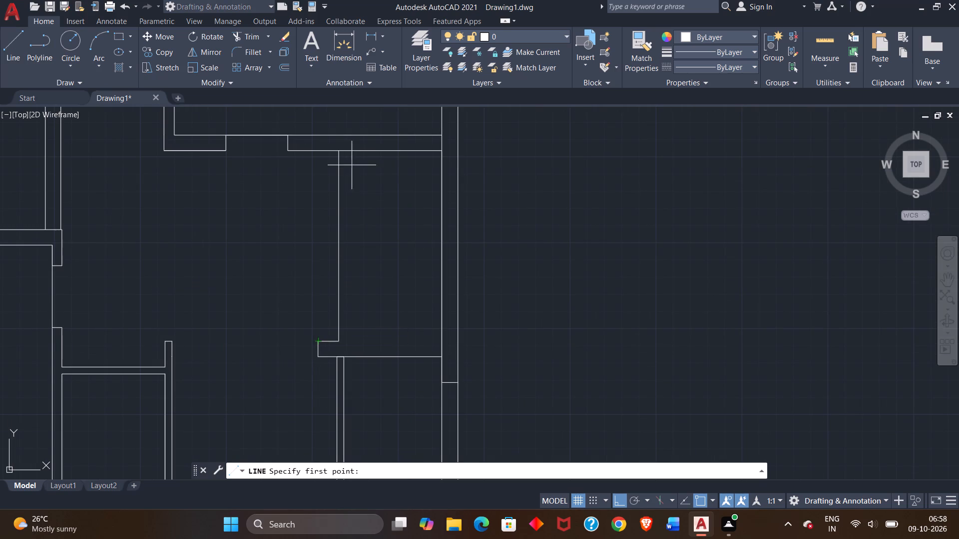
click(335, 151)
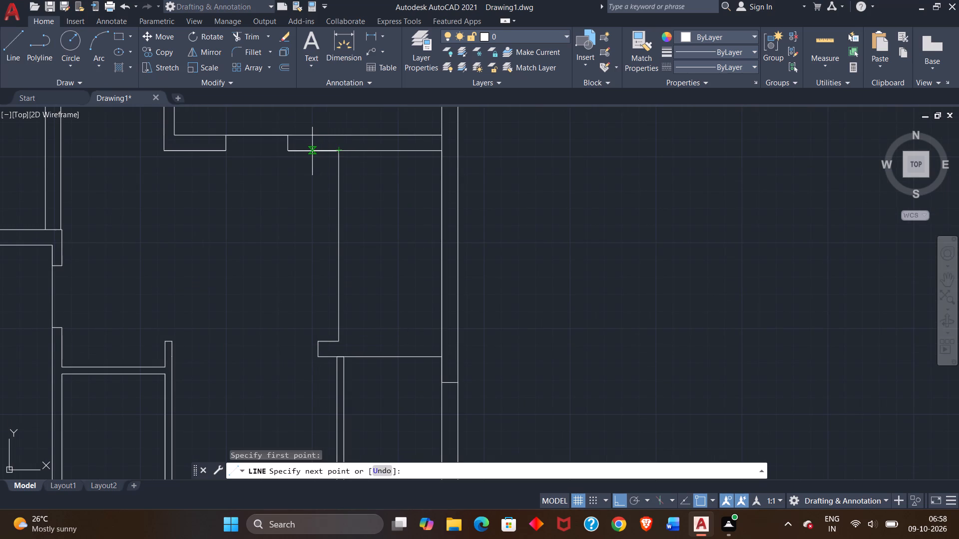
key(9)
key(shift+quotedbl)
key(Return)
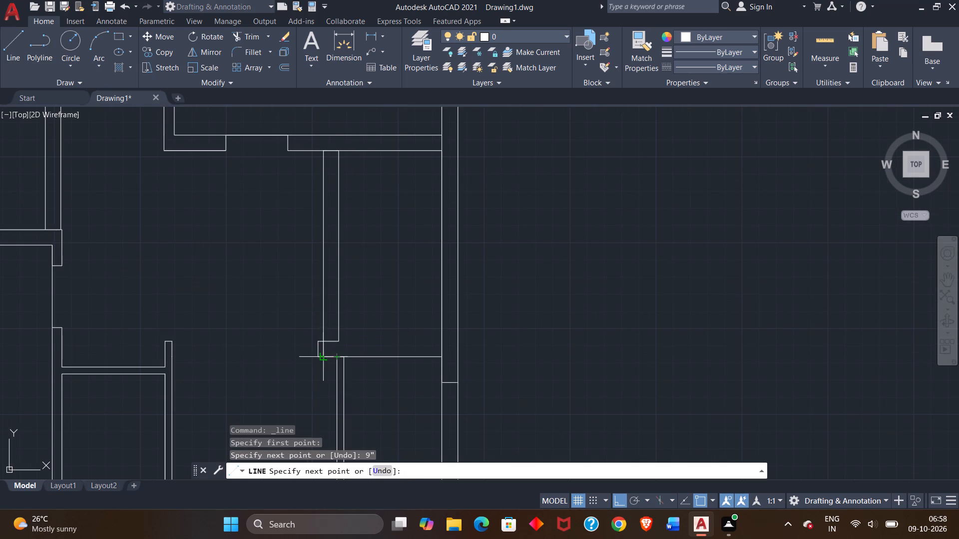
scroll(324, 342, up, 4)
click(307, 339)
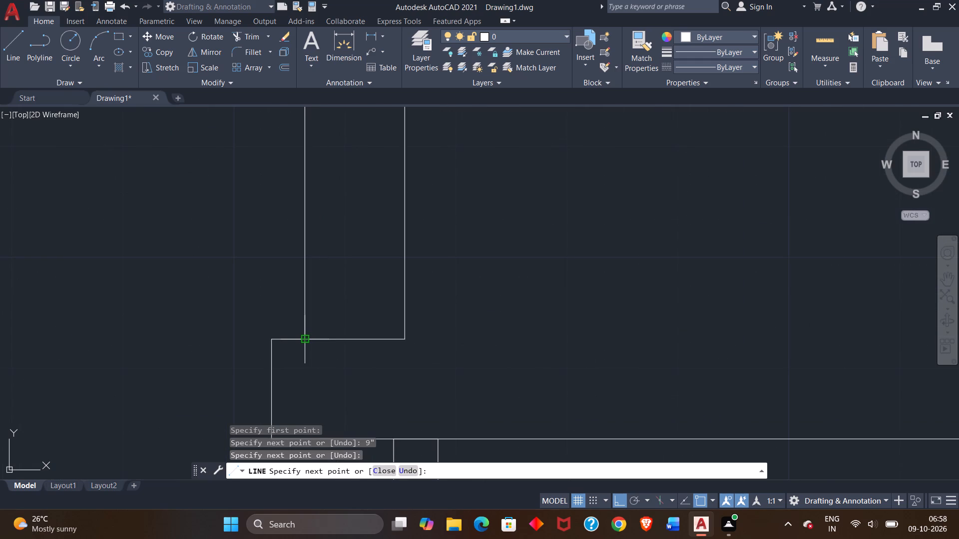
right_click(309, 331)
click(335, 337)
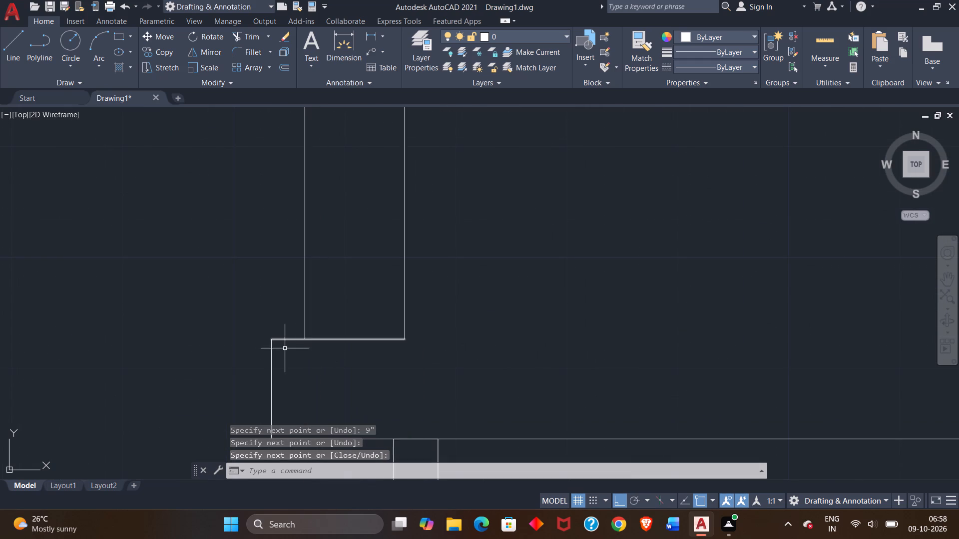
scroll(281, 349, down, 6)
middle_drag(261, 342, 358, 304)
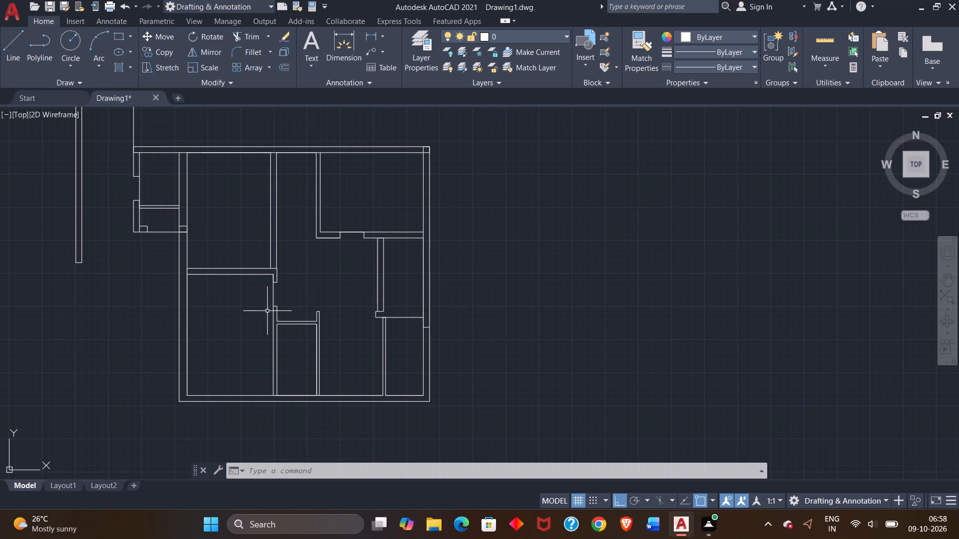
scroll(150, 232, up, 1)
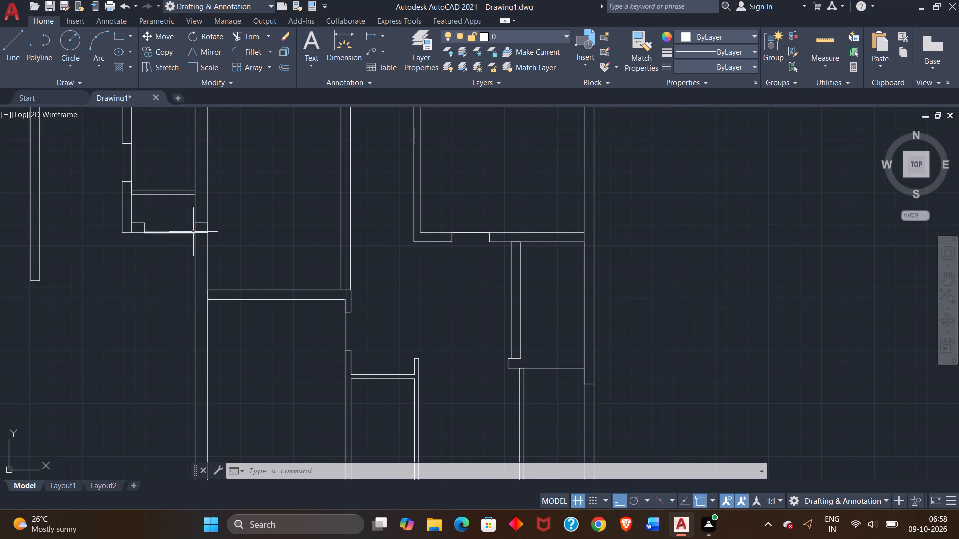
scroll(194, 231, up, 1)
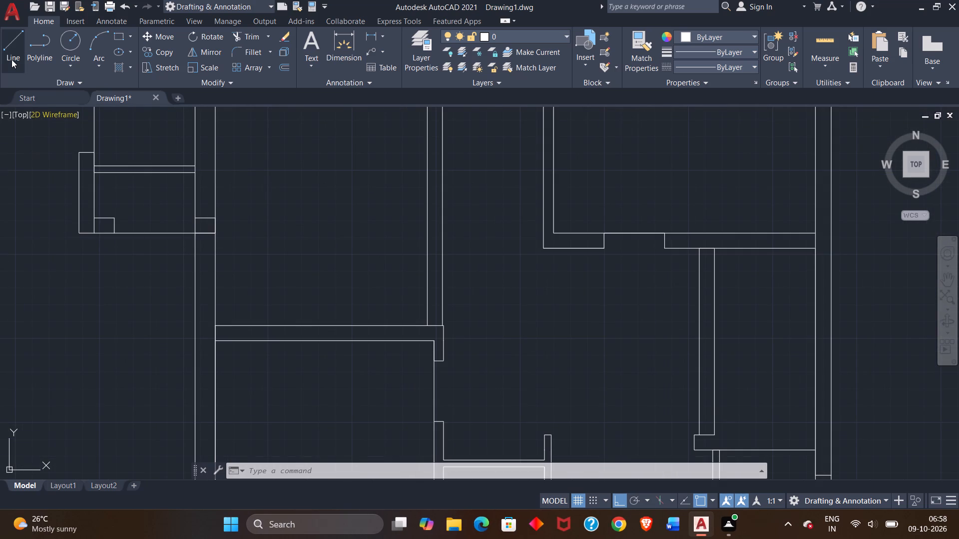
Draw a short line across the left exterior wall's thickness in line with the upper face of the lower-left room's top wall.
click(11, 59)
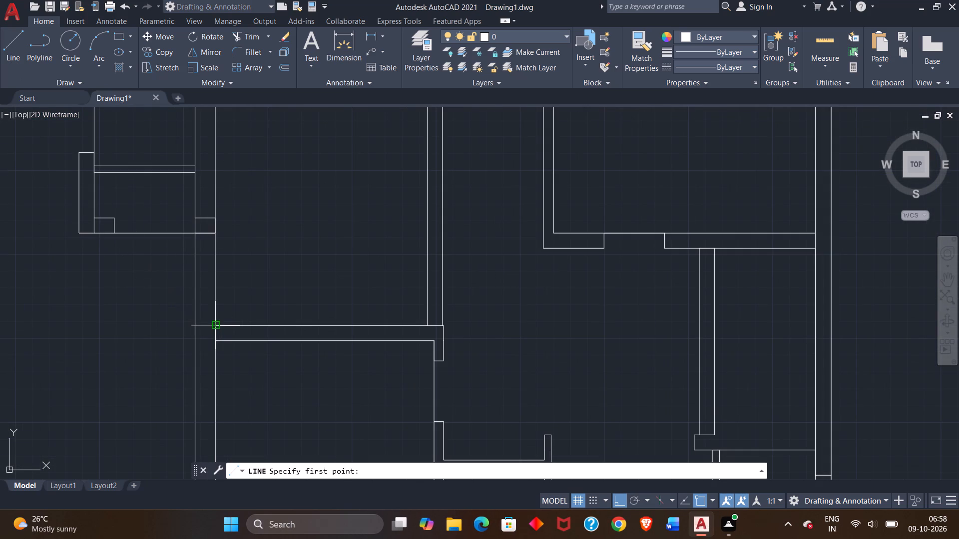
click(213, 325)
click(194, 325)
right_click(181, 317)
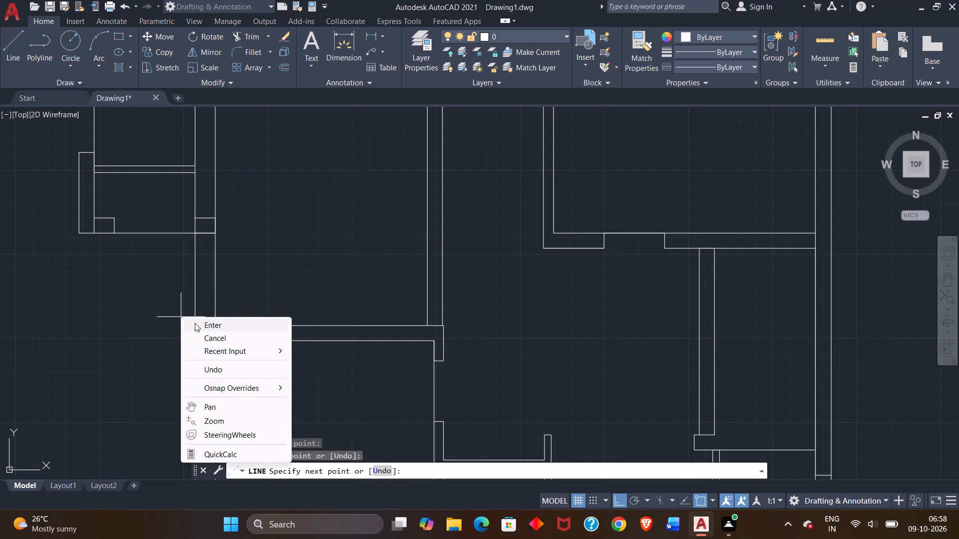
click(196, 323)
Draw a horizontal line from the upper-right room's outer lower-left corner across both faces of the 9" vertical wall to its left.
scroll(266, 353, down, 2)
middle_drag(288, 371, 244, 317)
click(8, 56)
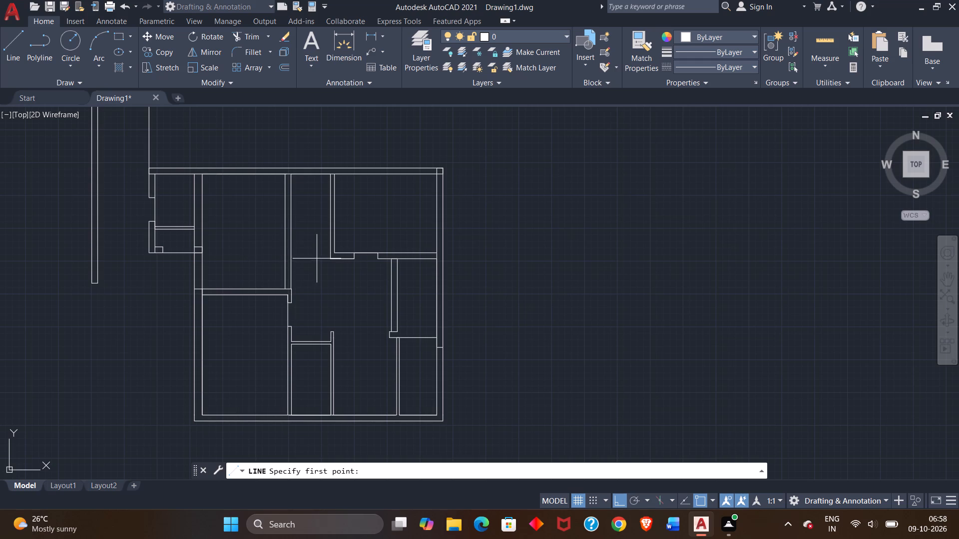
scroll(334, 257, up, 2)
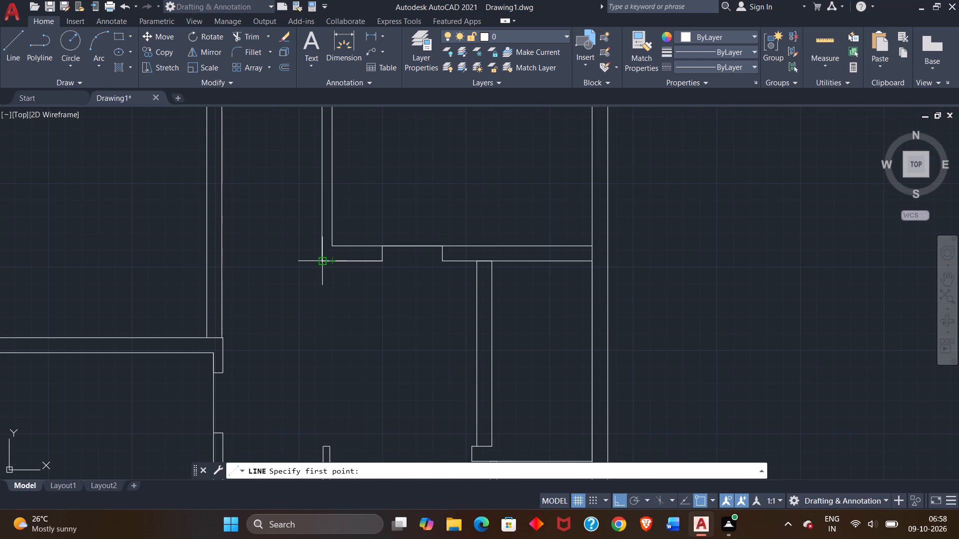
click(319, 260)
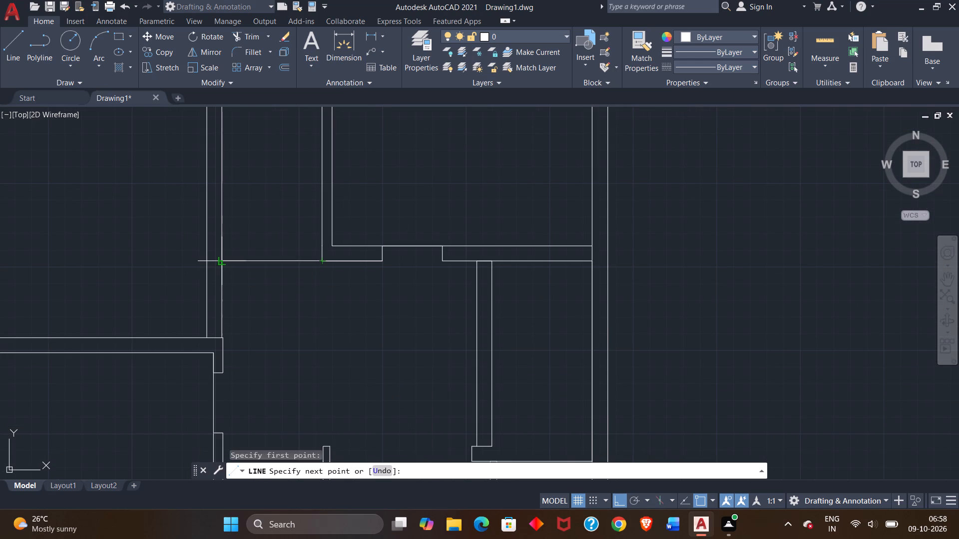
click(224, 262)
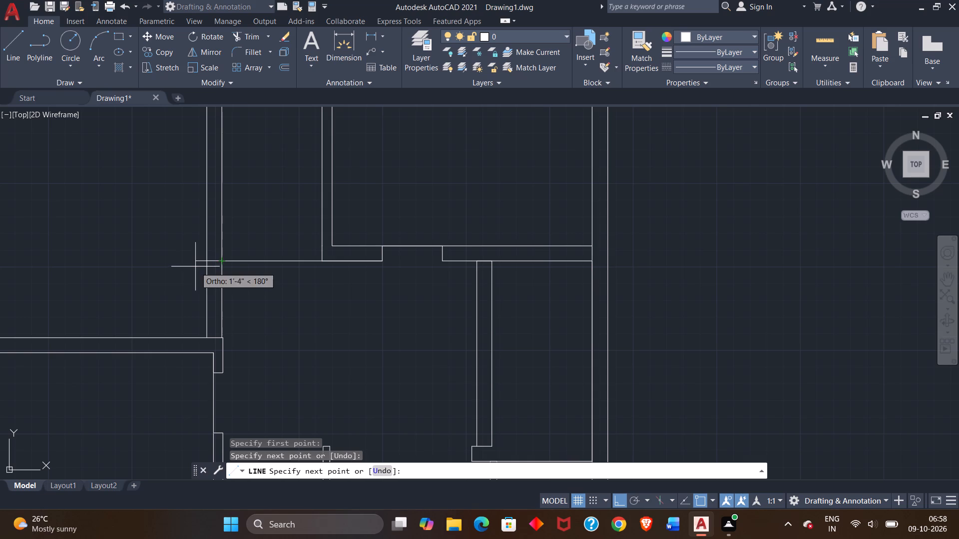
click(206, 263)
right_click(202, 262)
right_click(202, 262)
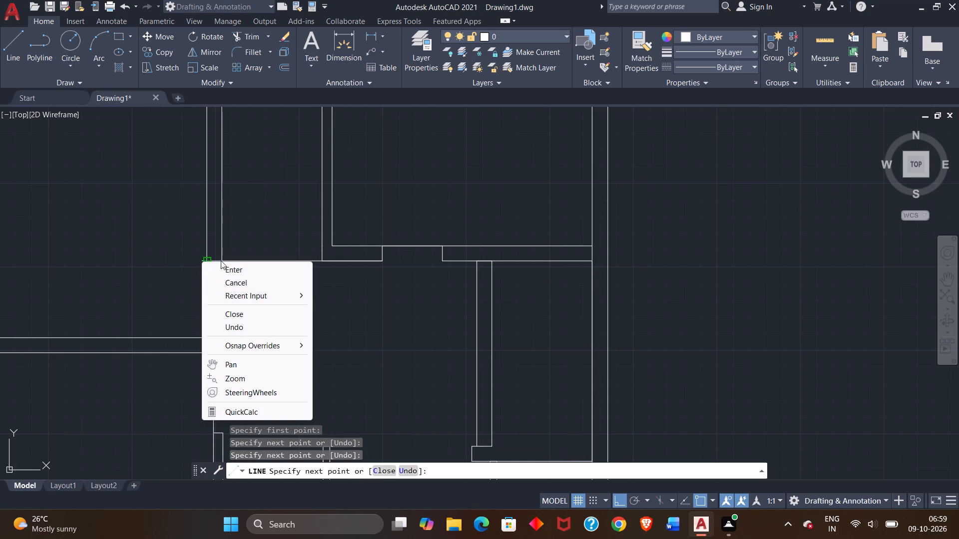
click(229, 265)
Trim both faces of the vertical wall between the new horizontal line and the lower-left room's top wall.
click(241, 37)
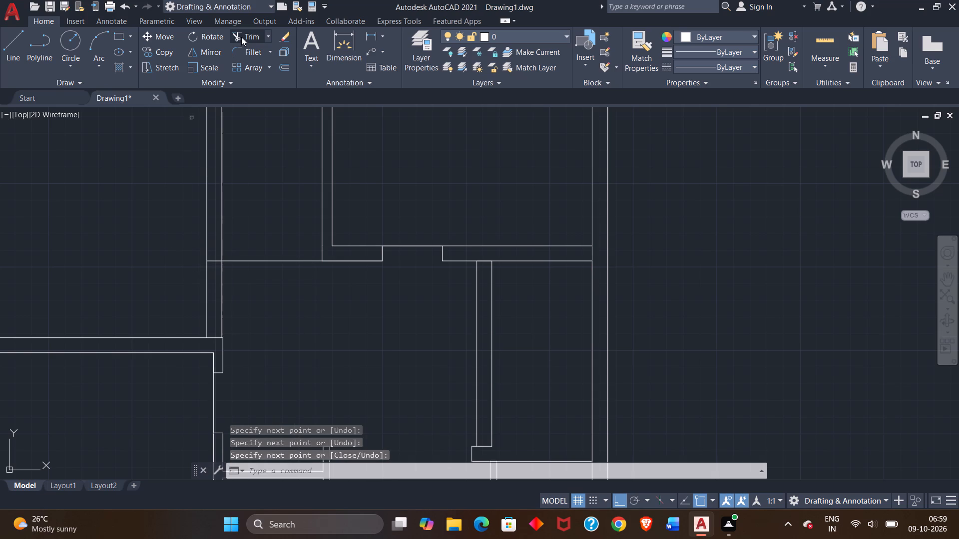
click(220, 278)
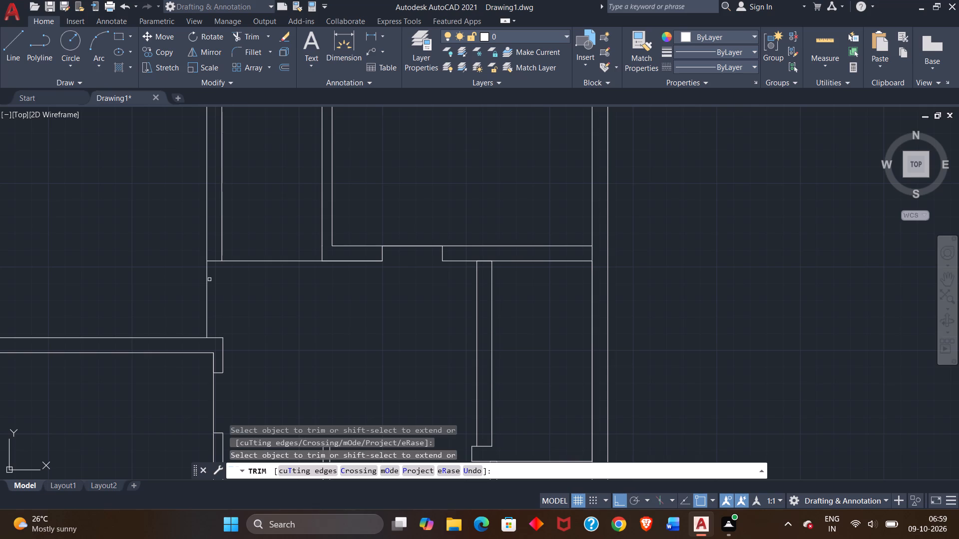
click(208, 279)
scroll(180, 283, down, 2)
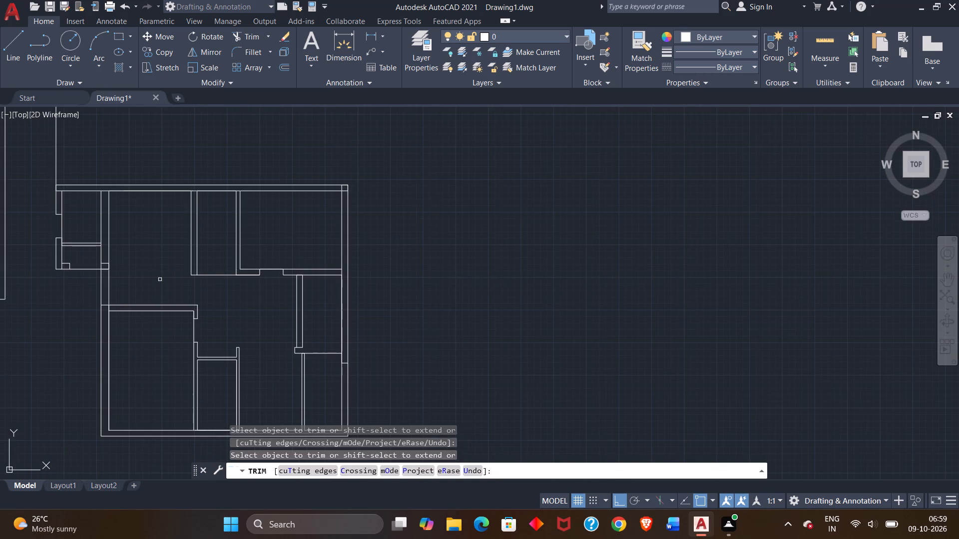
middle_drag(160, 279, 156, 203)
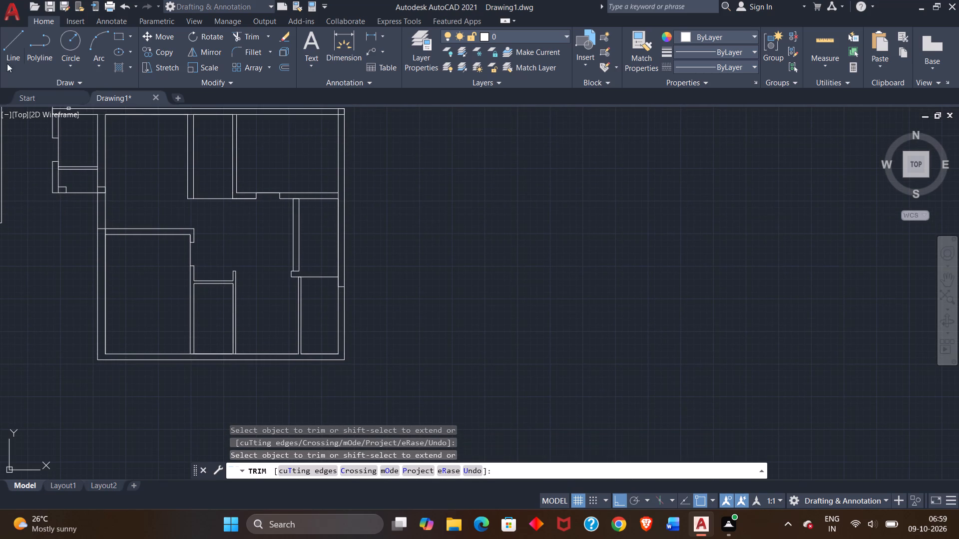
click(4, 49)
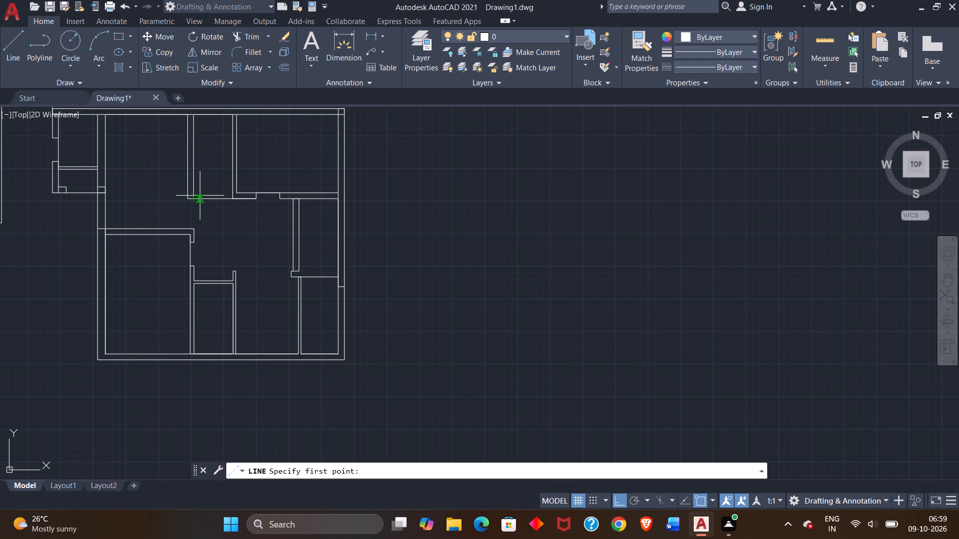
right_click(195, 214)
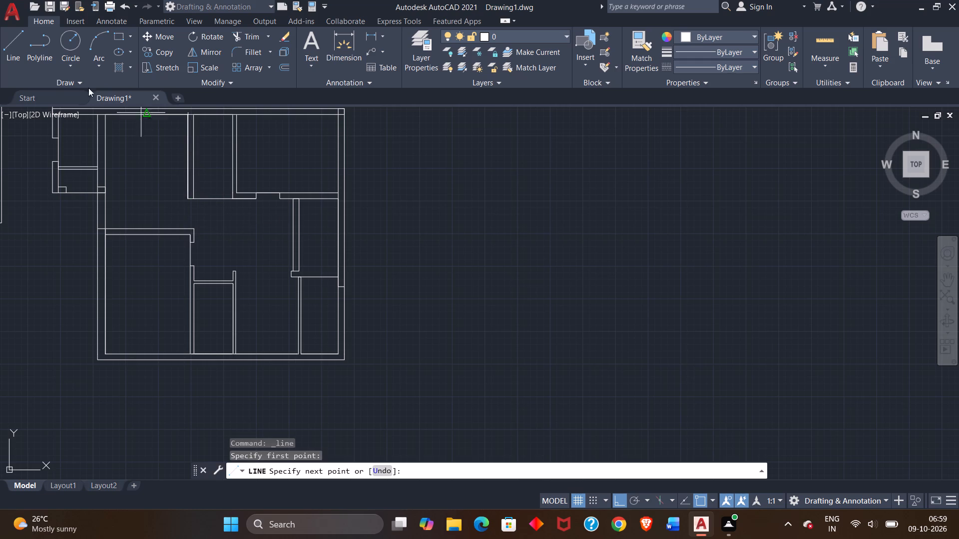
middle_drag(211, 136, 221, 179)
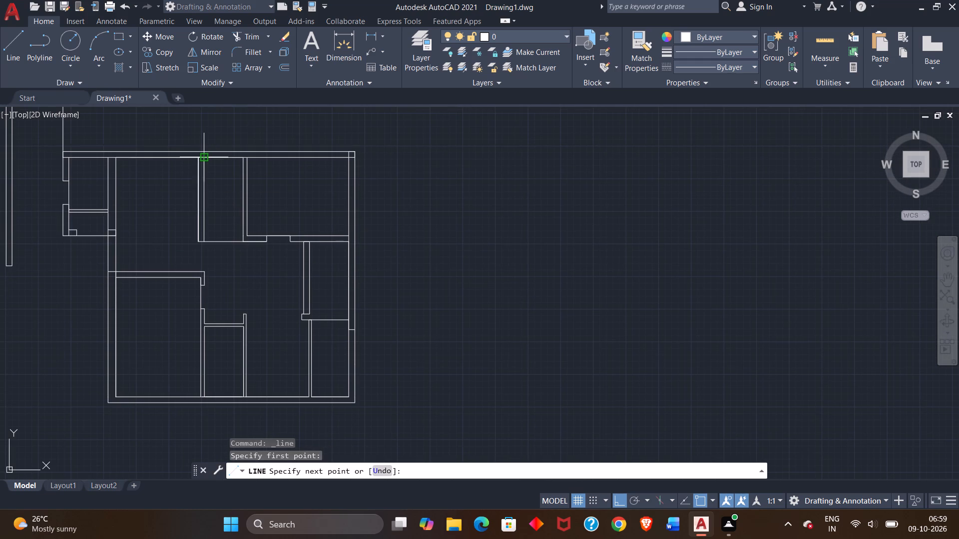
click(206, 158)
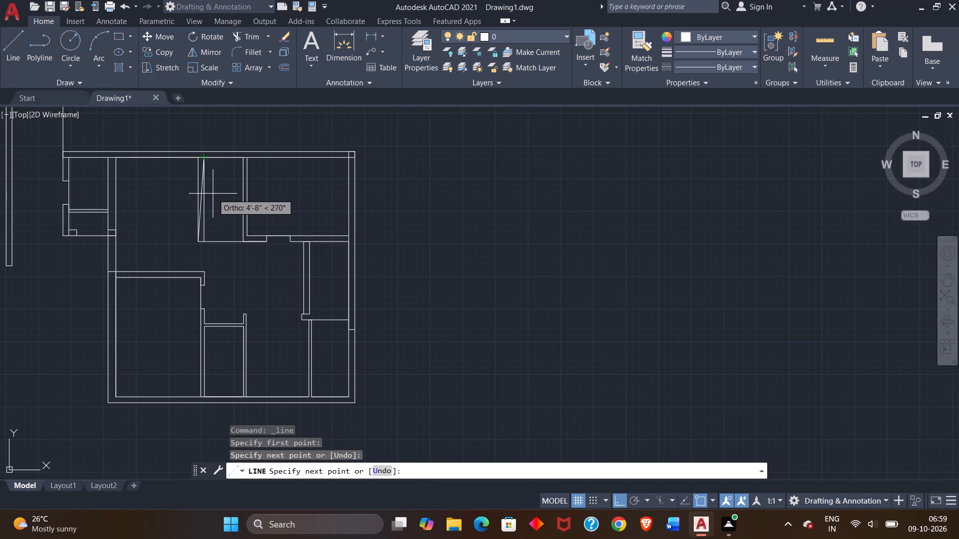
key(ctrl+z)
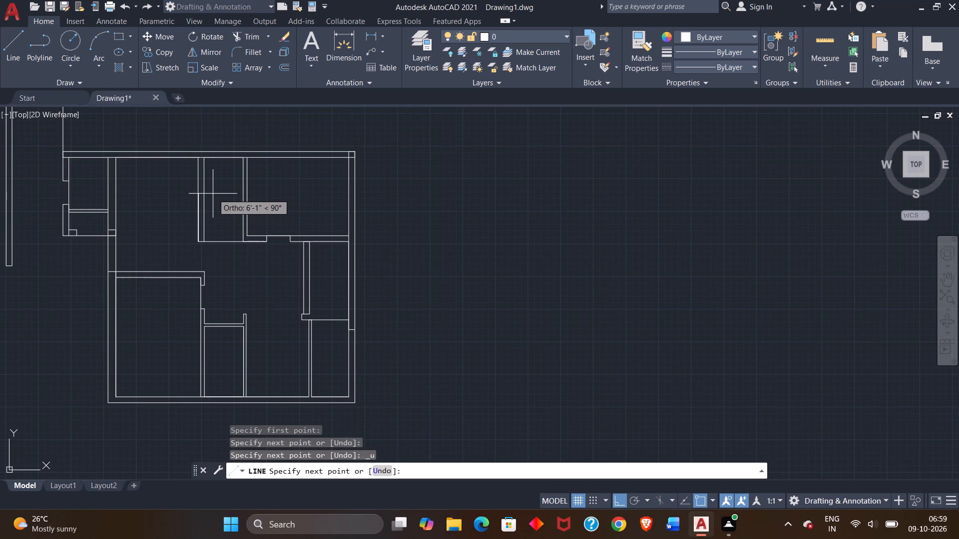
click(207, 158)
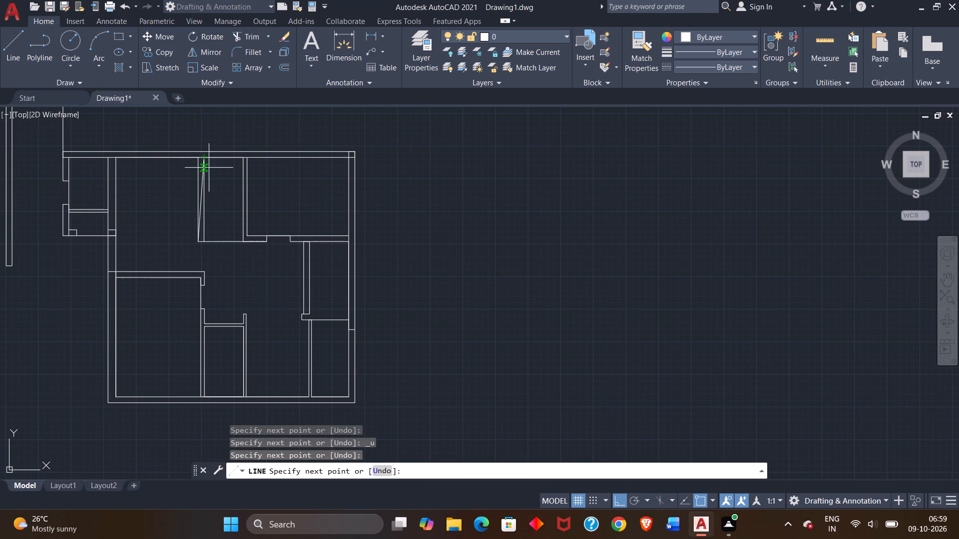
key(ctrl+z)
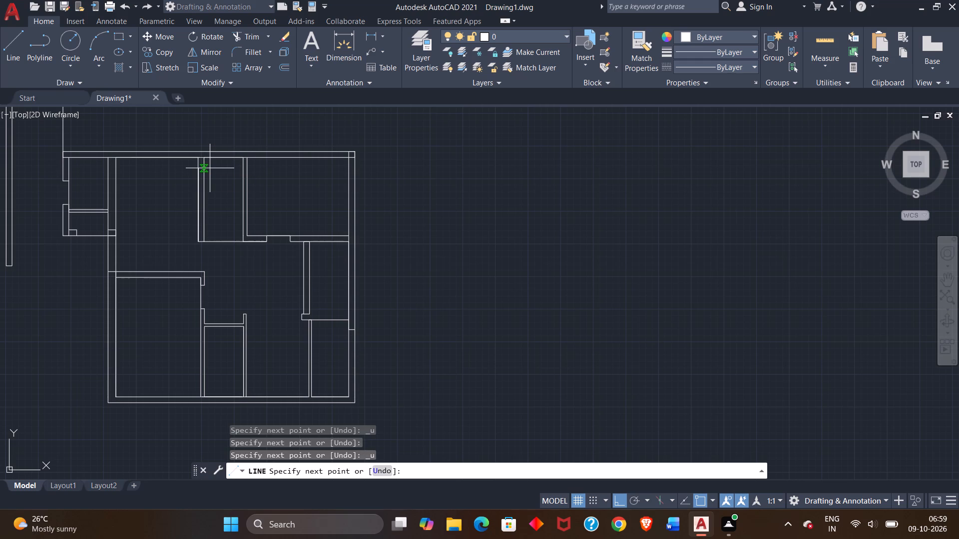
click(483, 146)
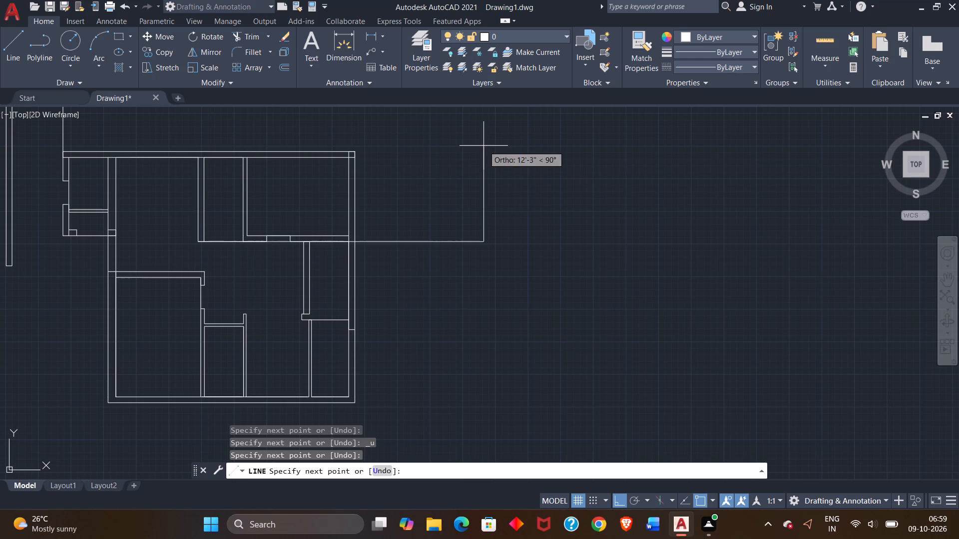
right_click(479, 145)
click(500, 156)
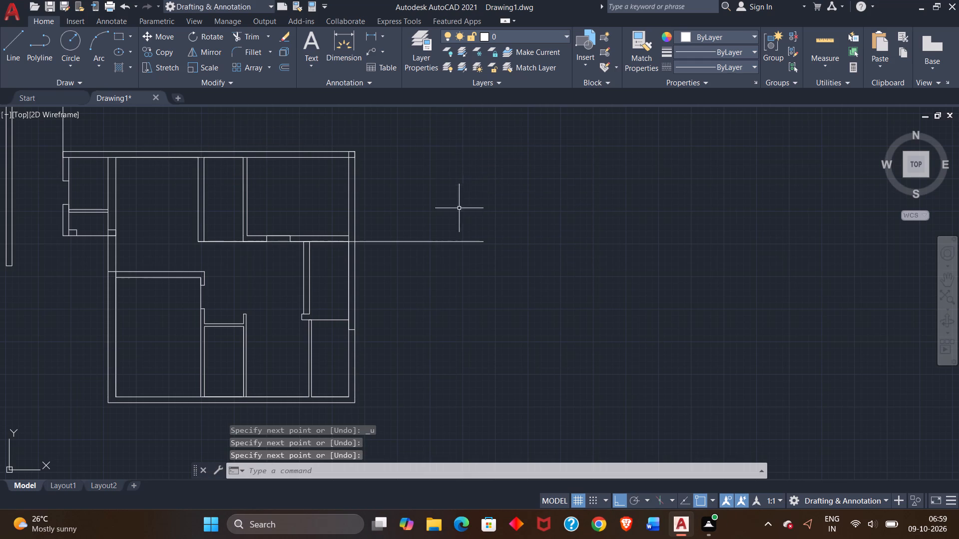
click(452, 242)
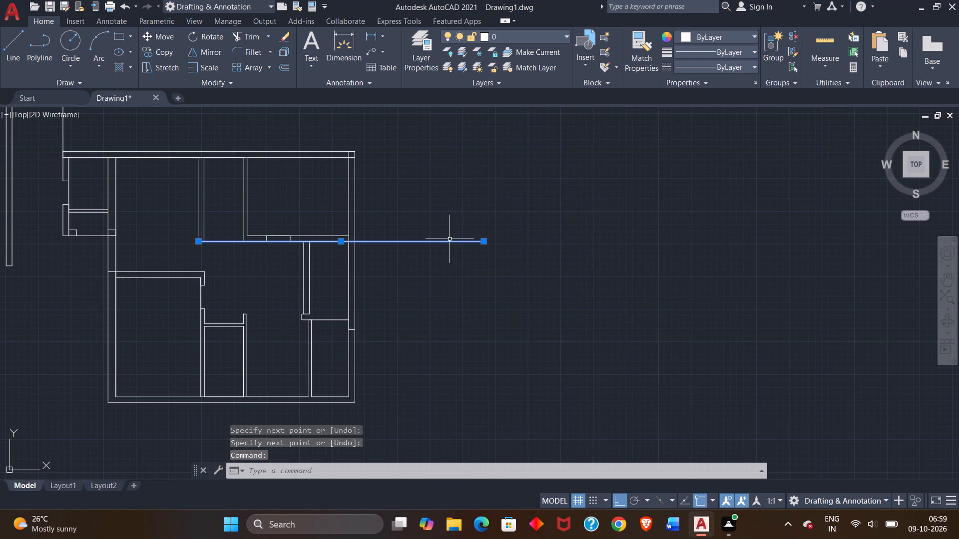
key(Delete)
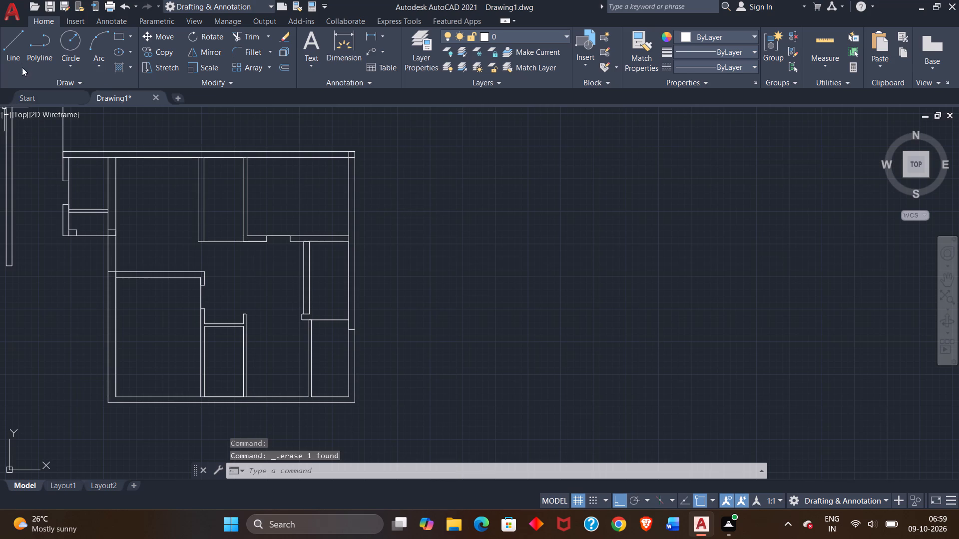
Draw a line 8'6" down the narrow upper-middle room's left wall face from its top corner and continue it across to the room's right wall.
click(21, 59)
scroll(212, 163, up, 2)
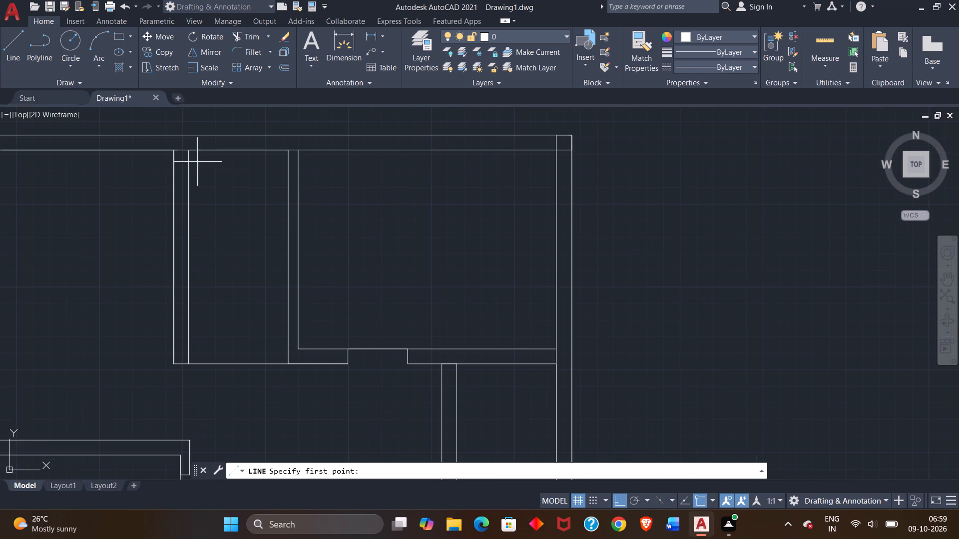
click(186, 152)
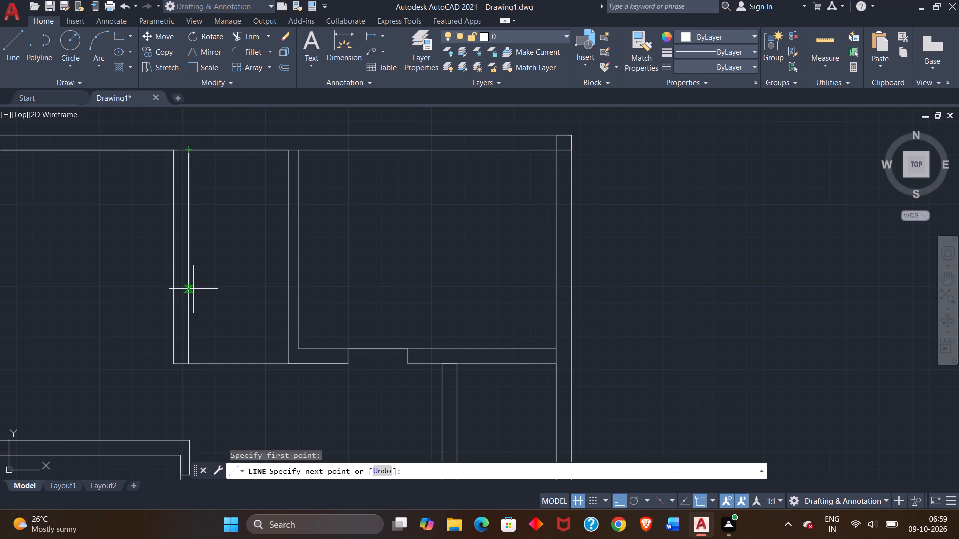
text(8'6)
key(shift+quotedbl)
key(Return)
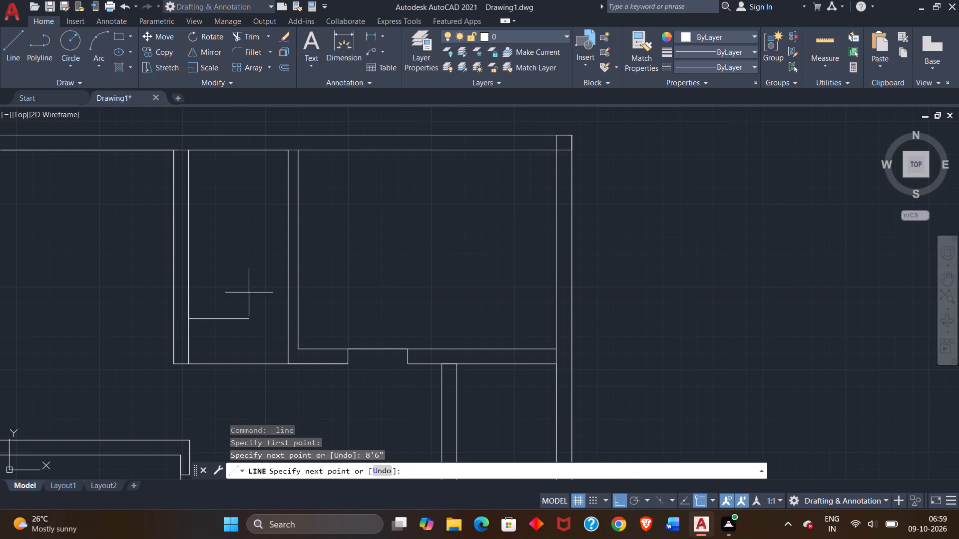
scroll(287, 320, up, 3)
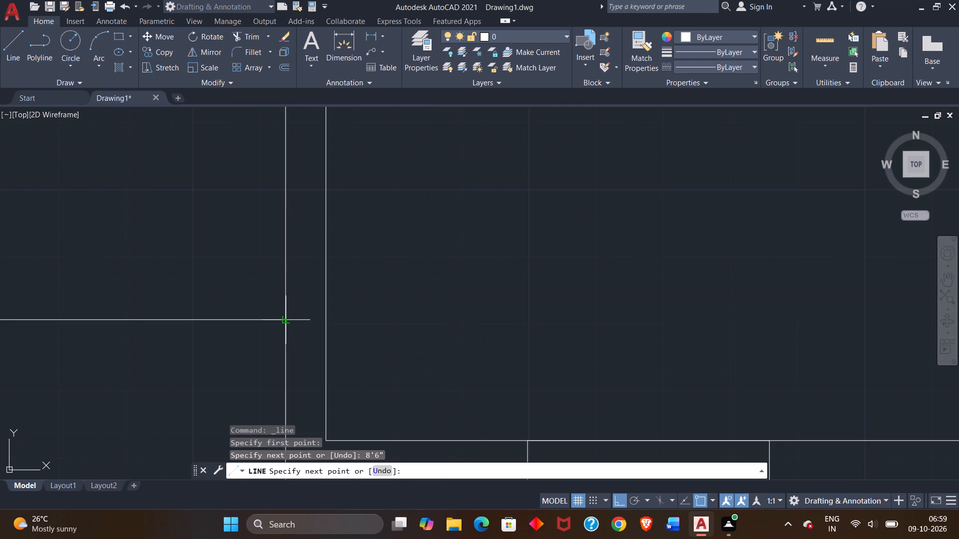
click(287, 317)
right_click(264, 304)
click(281, 310)
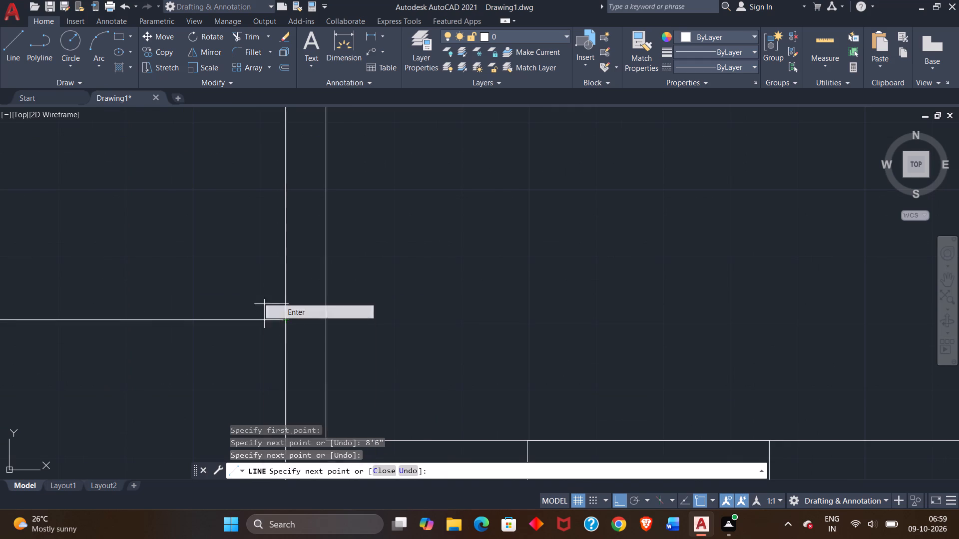
Offset the new cross line in the narrow upper-middle room 4" downward as the second face of its bottom wall.
scroll(260, 350, down, 3)
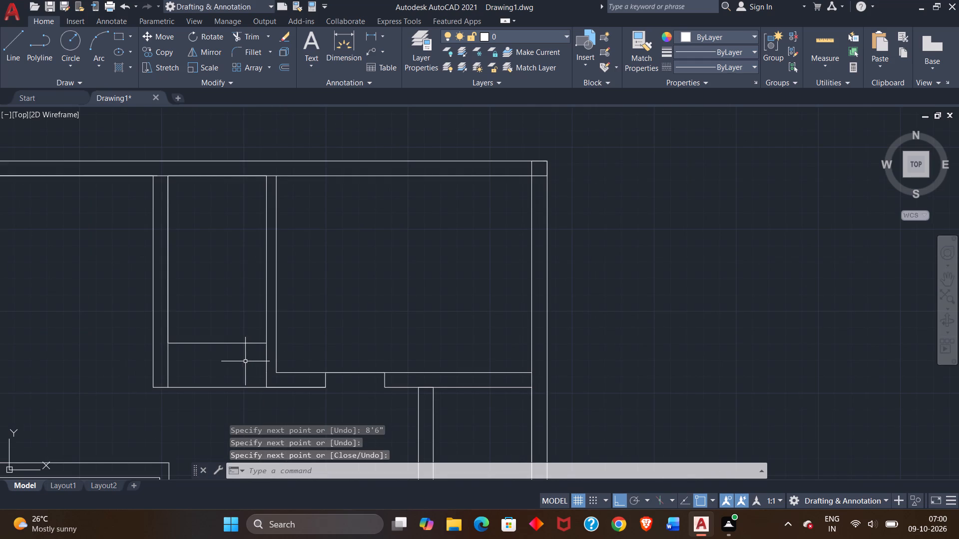
middle_drag(245, 361, 248, 338)
click(246, 320)
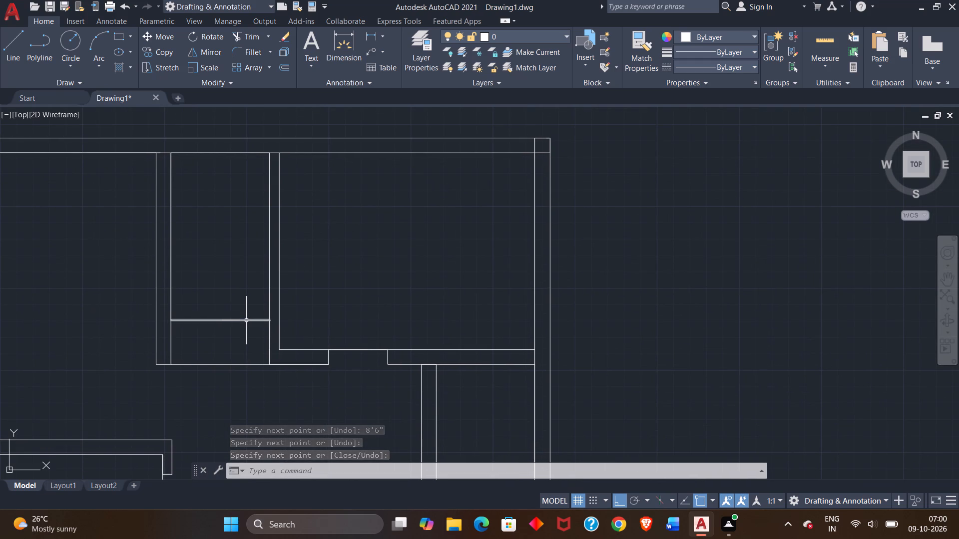
text(po)
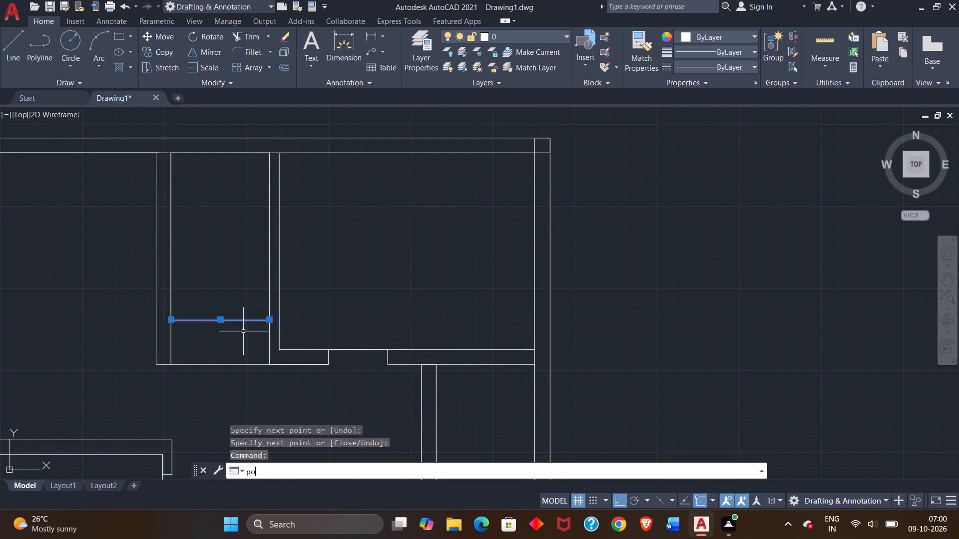
key(BackSpace)
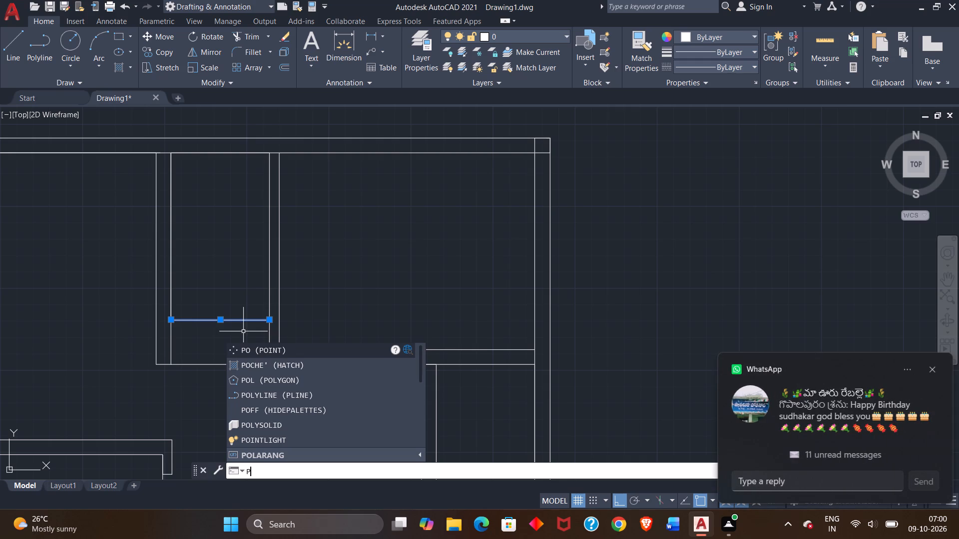
key(BackSpace)
key(o)
text(ff)
key(Return)
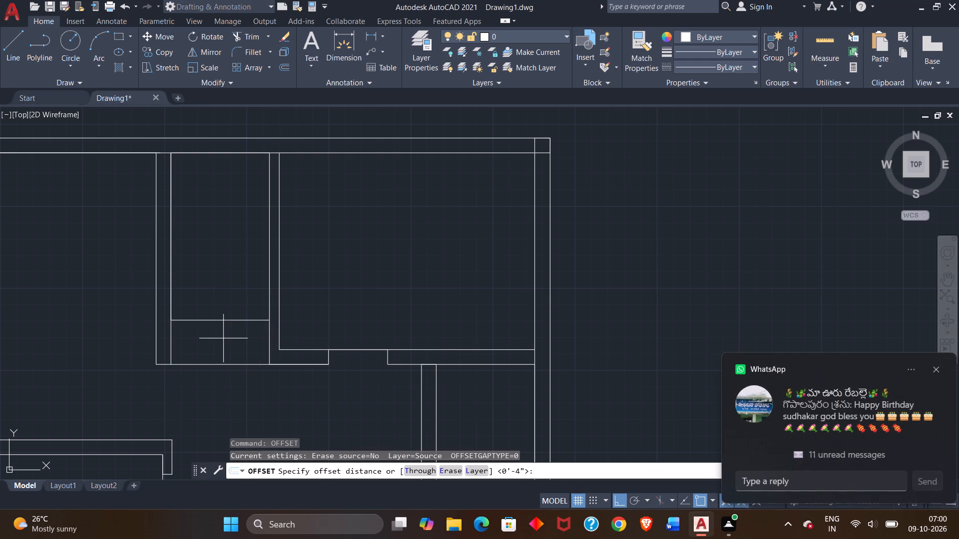
key(4)
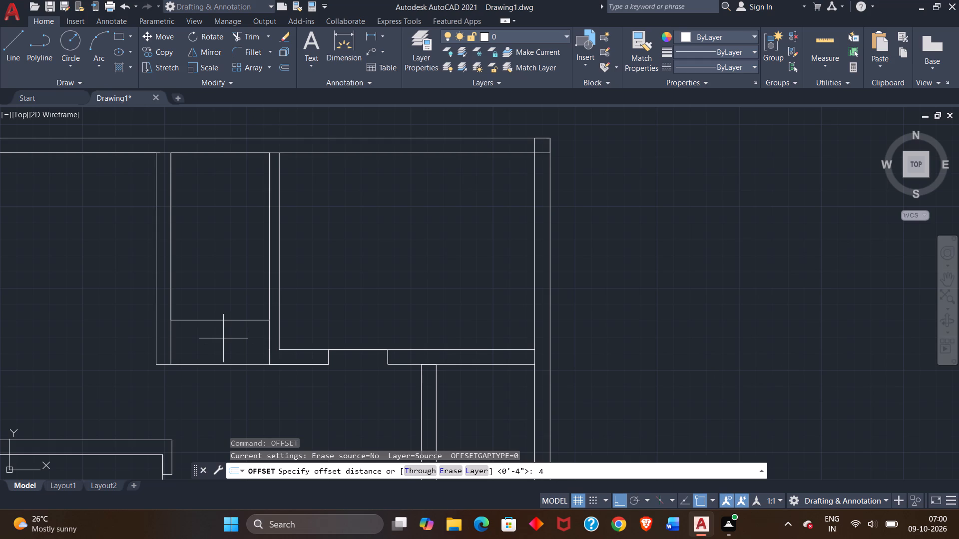
key(shift+quotedbl)
key(Return)
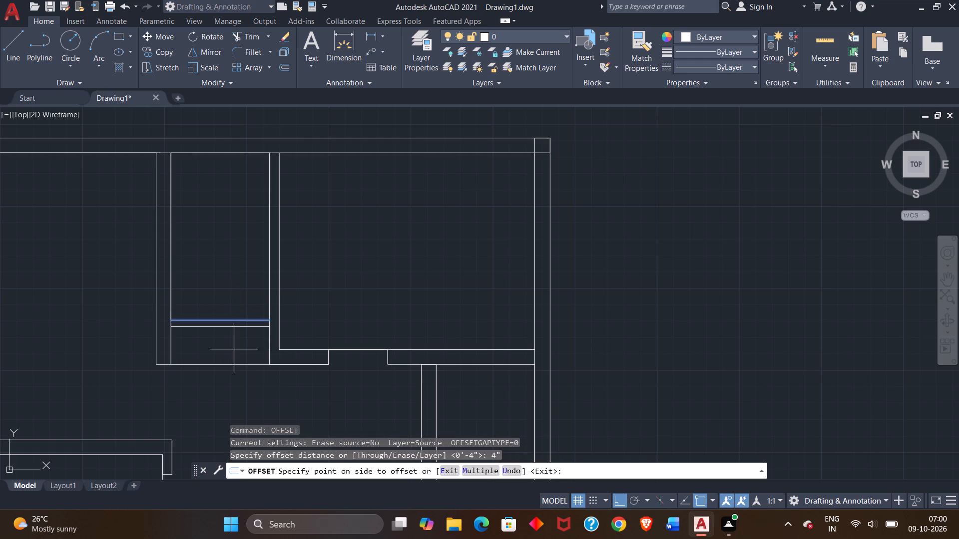
click(238, 348)
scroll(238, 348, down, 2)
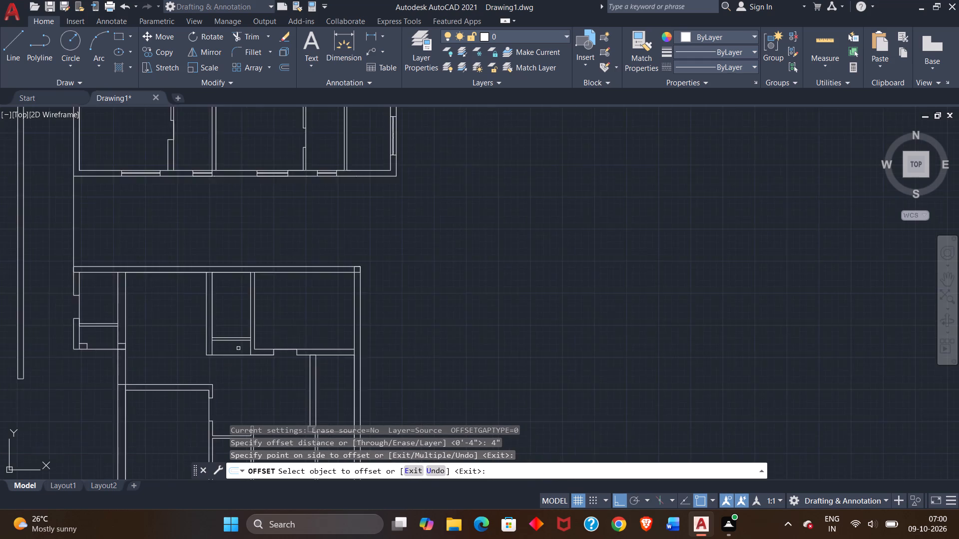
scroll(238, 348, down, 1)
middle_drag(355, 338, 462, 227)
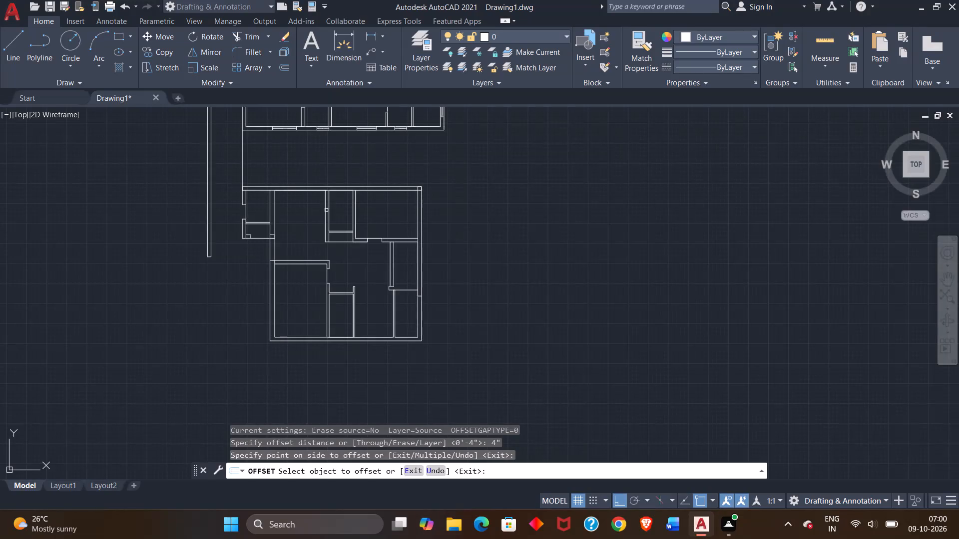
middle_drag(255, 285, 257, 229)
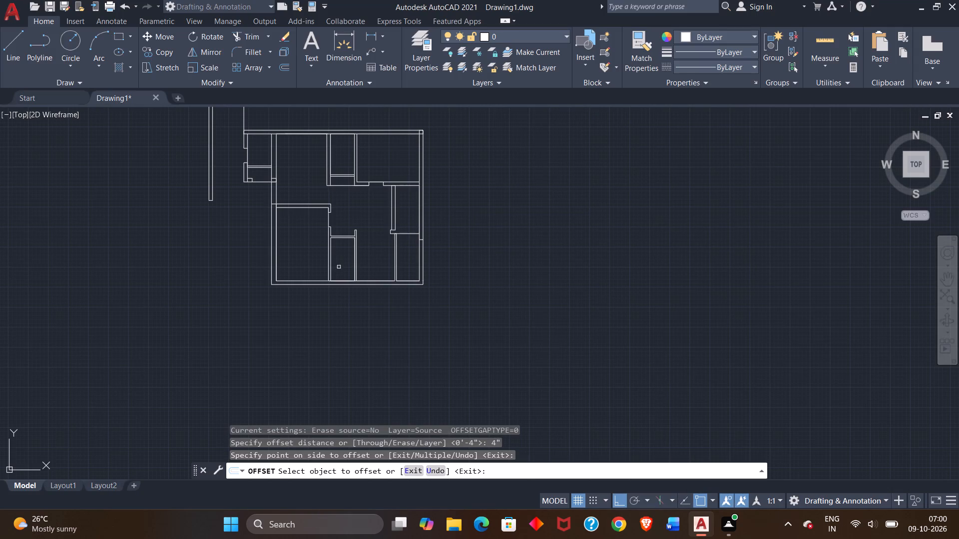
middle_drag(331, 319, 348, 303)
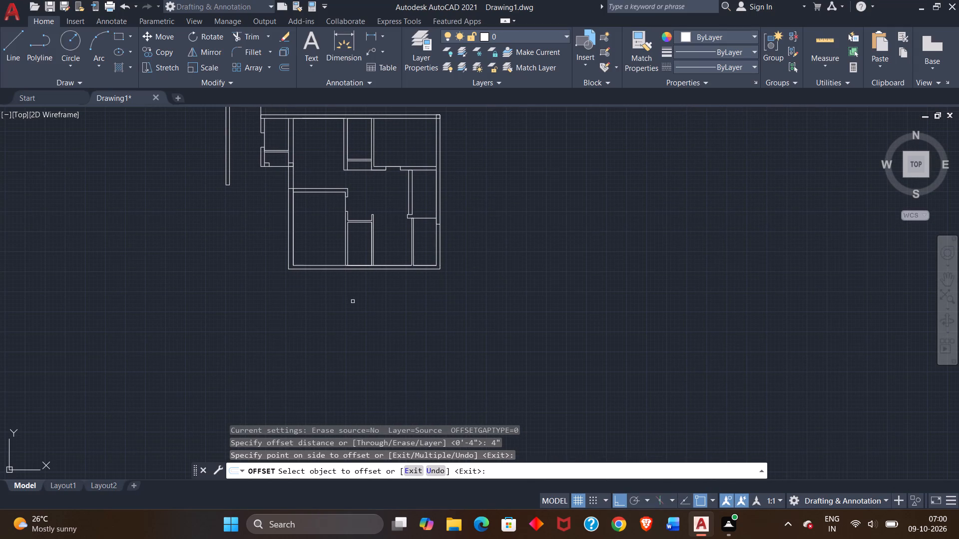
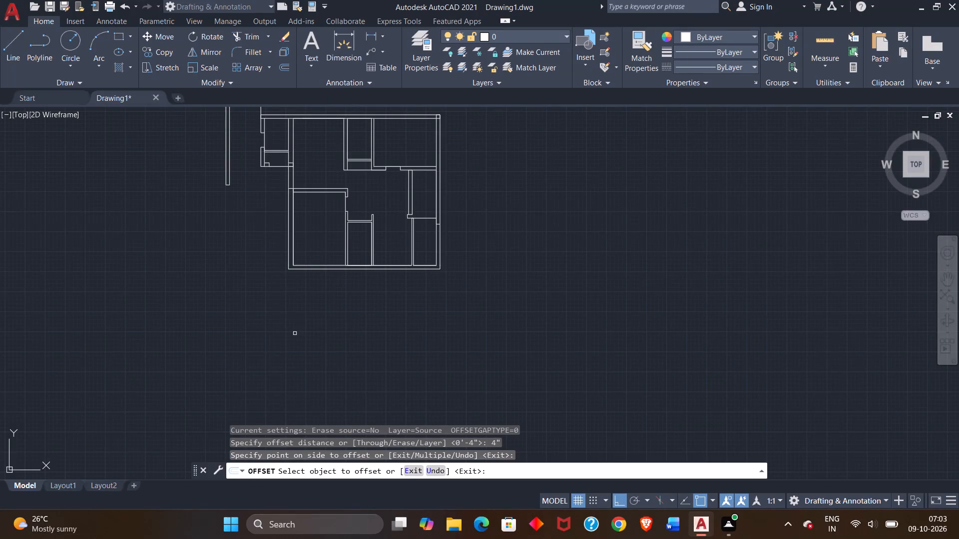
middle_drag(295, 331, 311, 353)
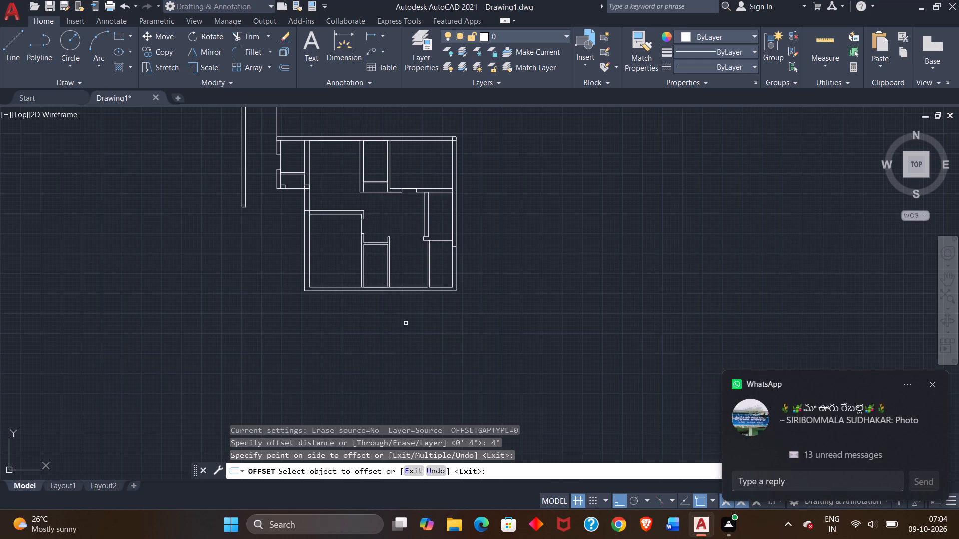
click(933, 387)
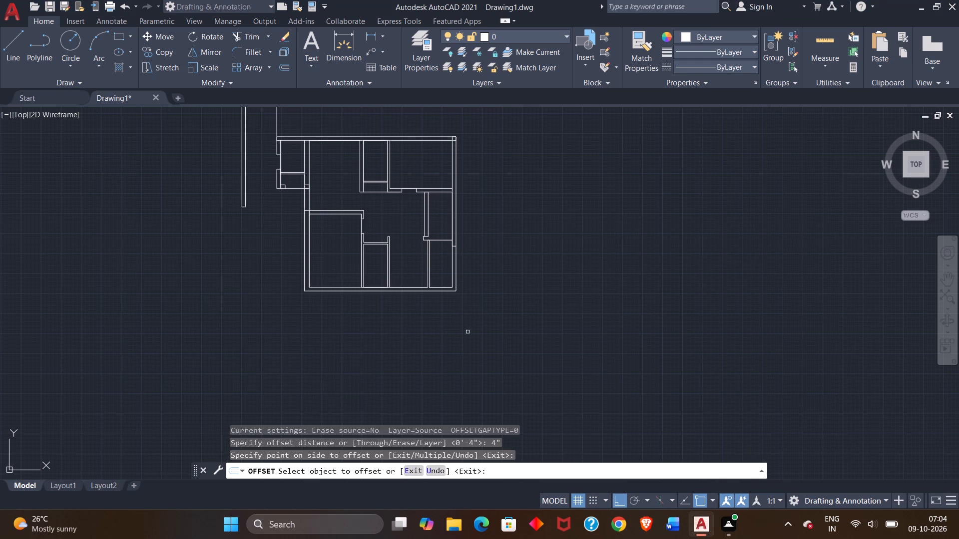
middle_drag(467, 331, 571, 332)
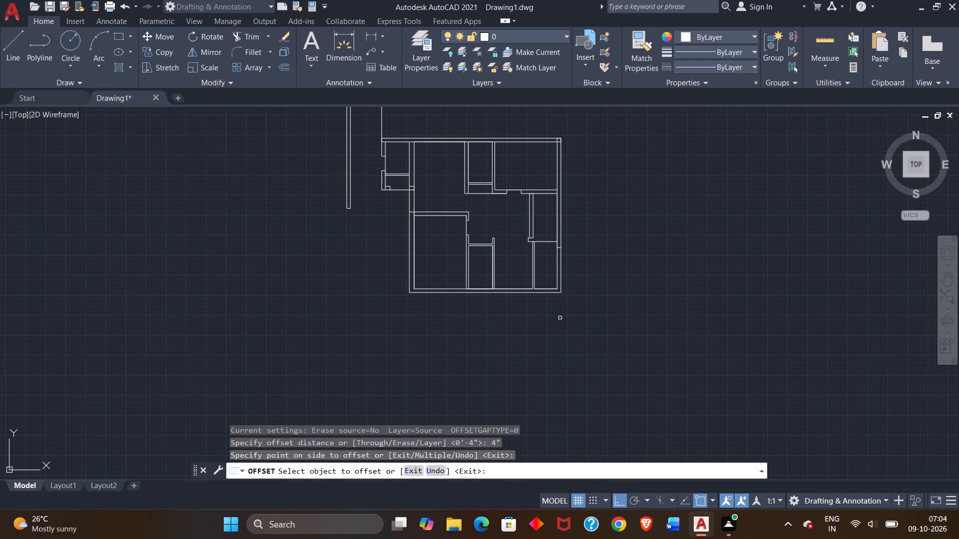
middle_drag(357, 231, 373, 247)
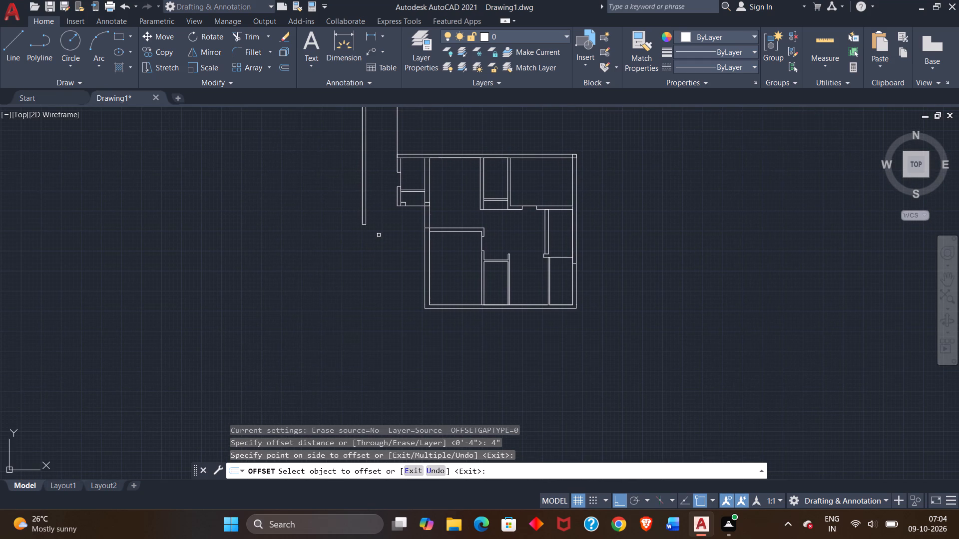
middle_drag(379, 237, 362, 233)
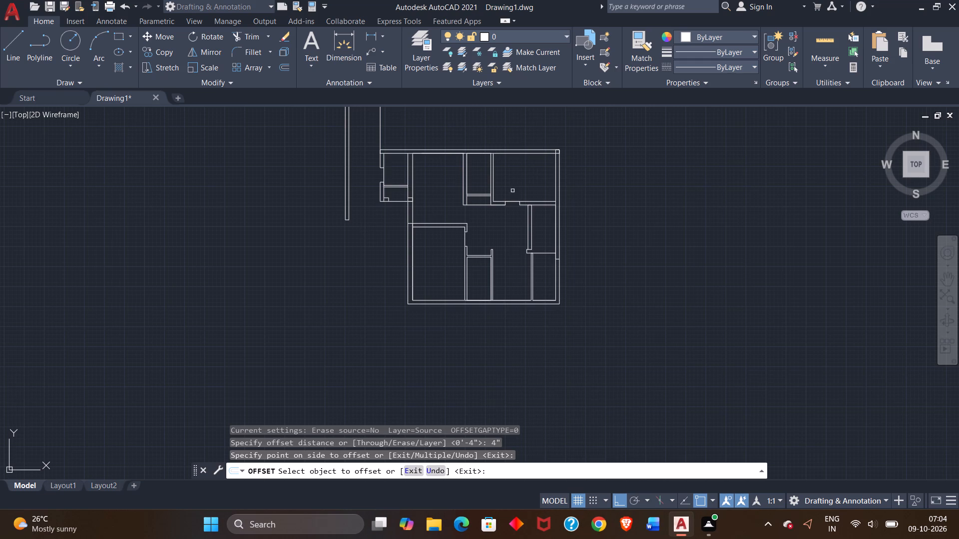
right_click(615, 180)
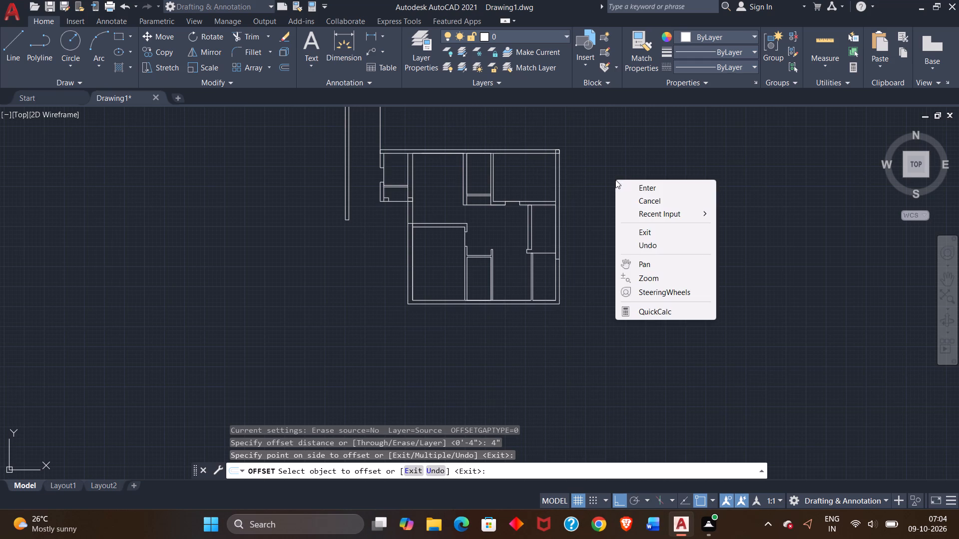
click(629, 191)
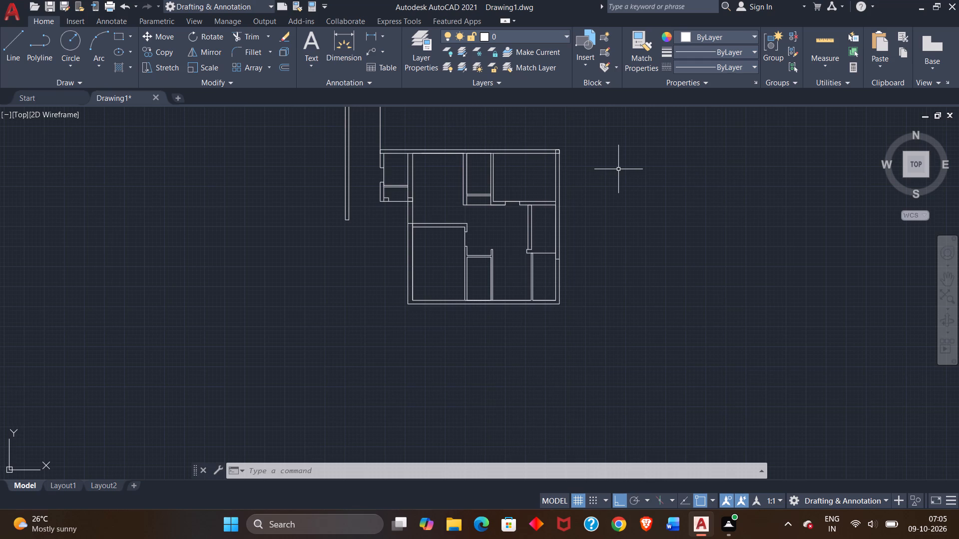
Outline a 5' wide window across the top exterior wall's thickness, above the large room left of the narrow upper-middle room.
scroll(420, 158, up, 1)
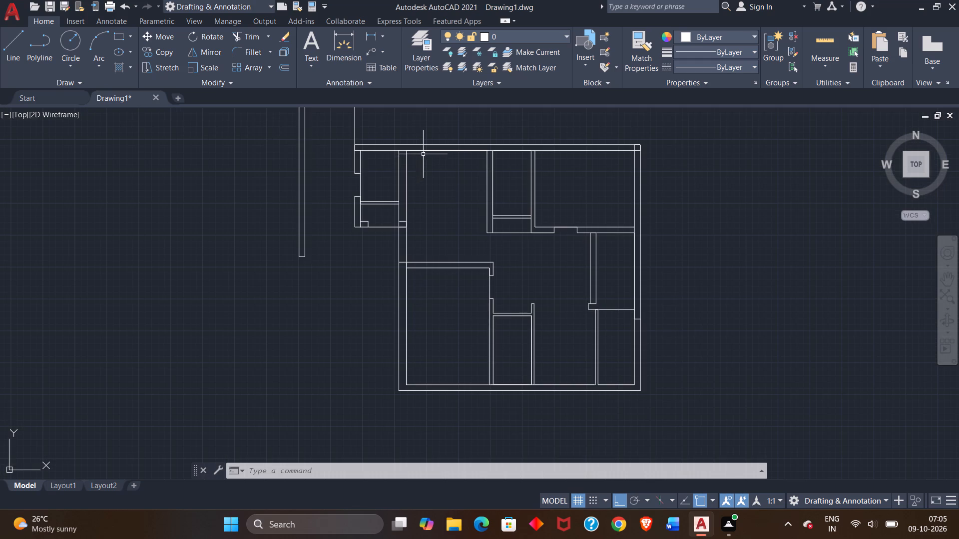
click(8, 43)
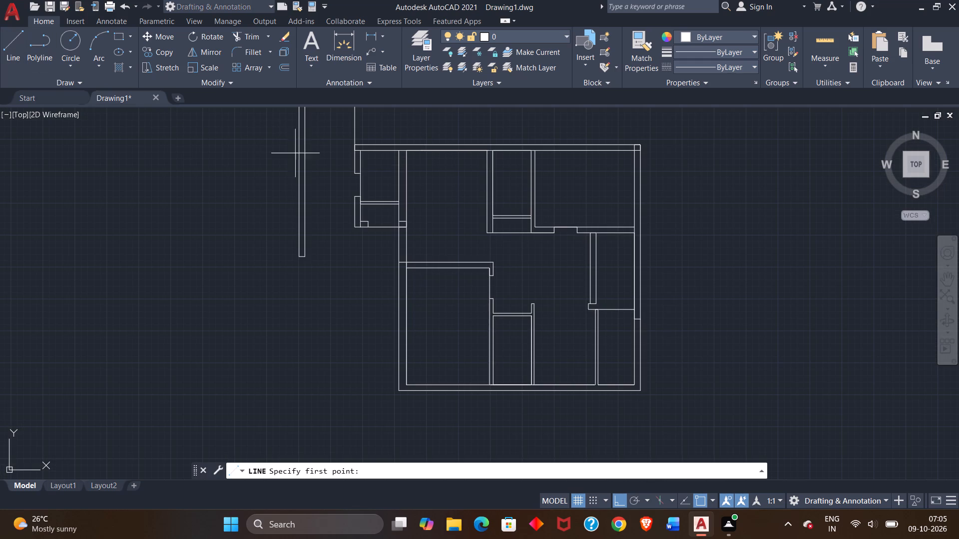
scroll(468, 162, up, 2)
middle_drag(401, 160, 419, 220)
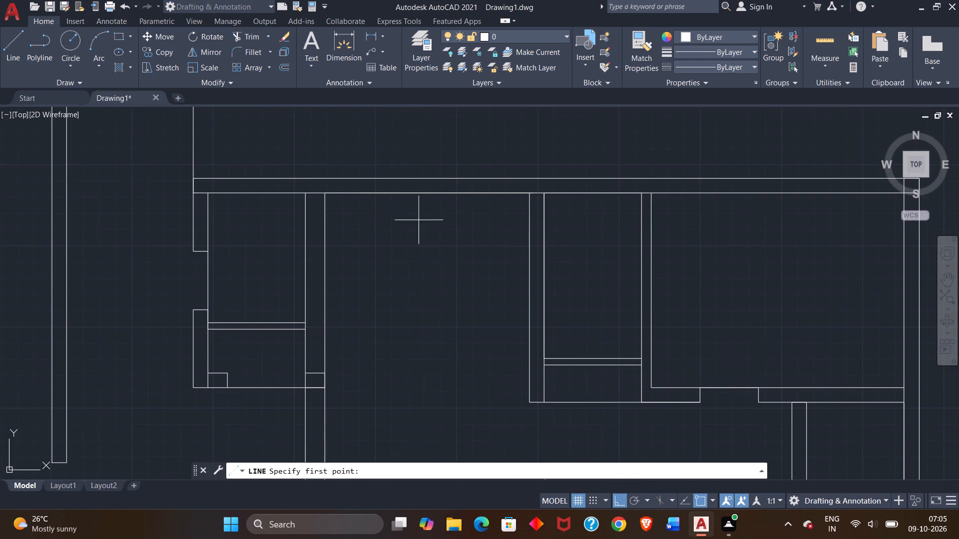
click(322, 194)
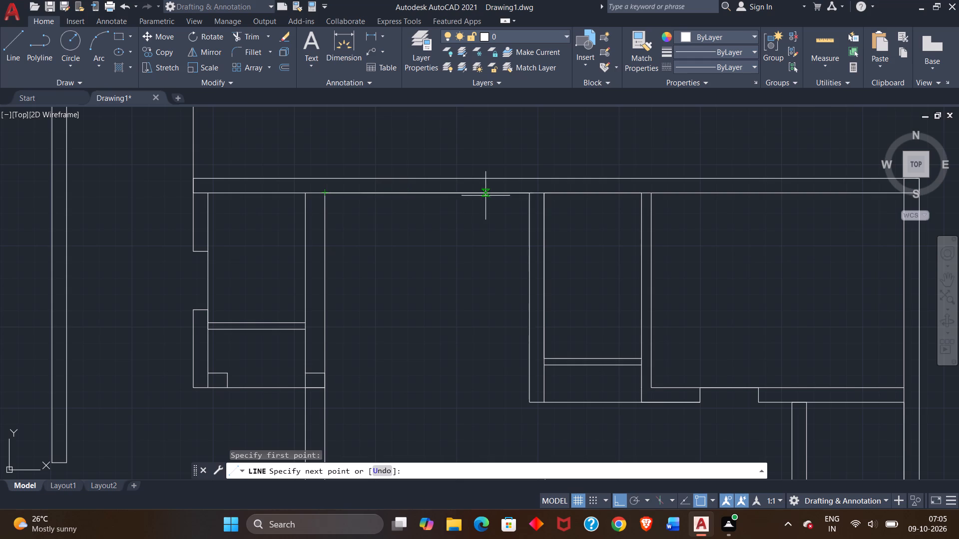
click(389, 193)
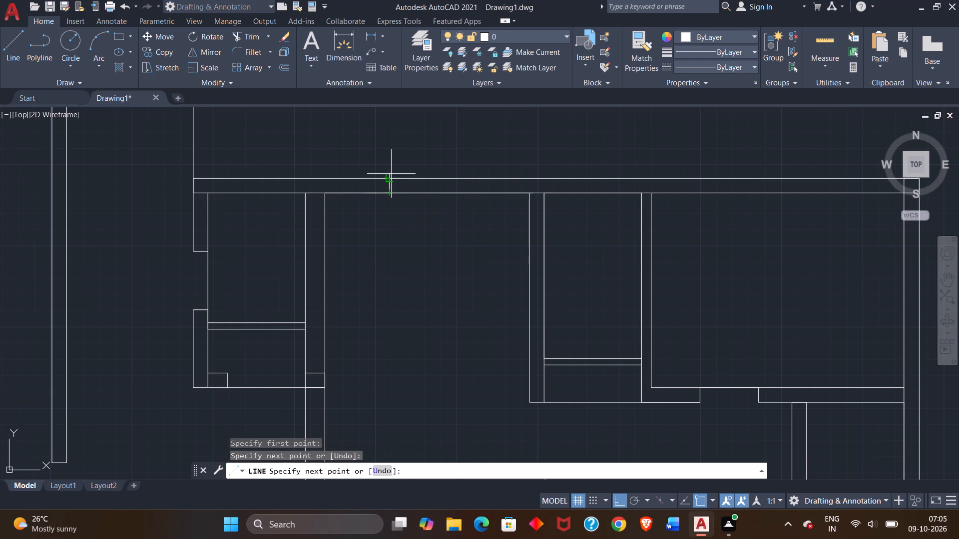
click(390, 177)
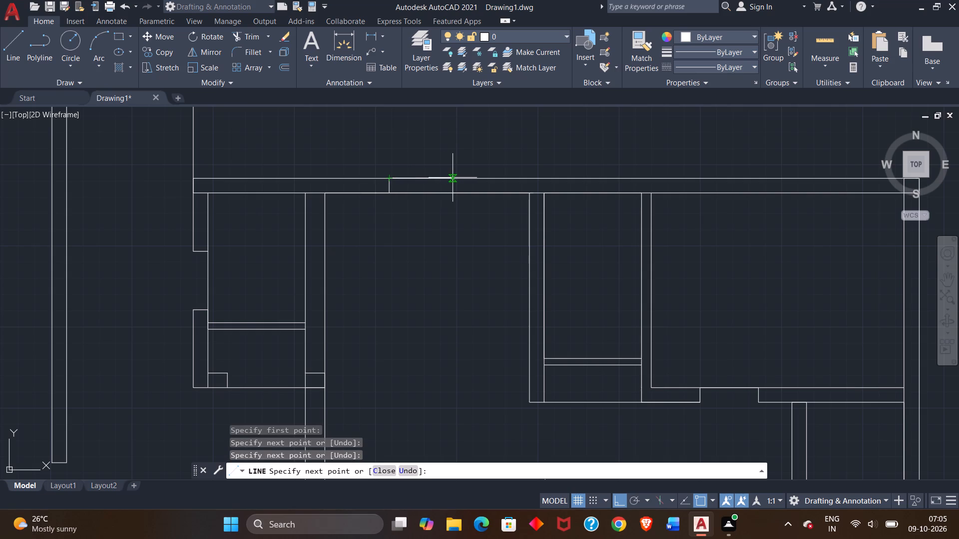
text(5')
key(Return)
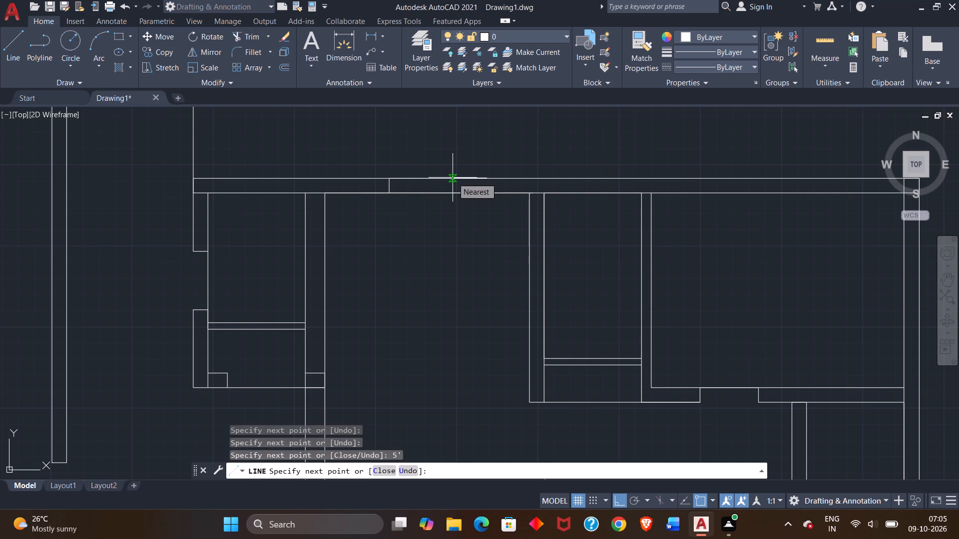
click(485, 196)
right_click(484, 208)
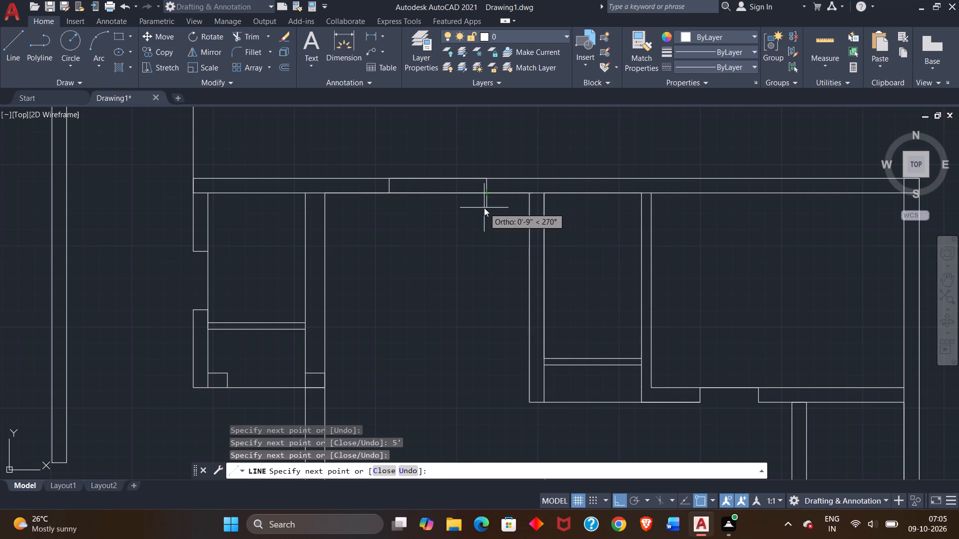
click(508, 217)
Draw a horizontal centre line between the midpoints of the 5' window's two end lines.
click(16, 49)
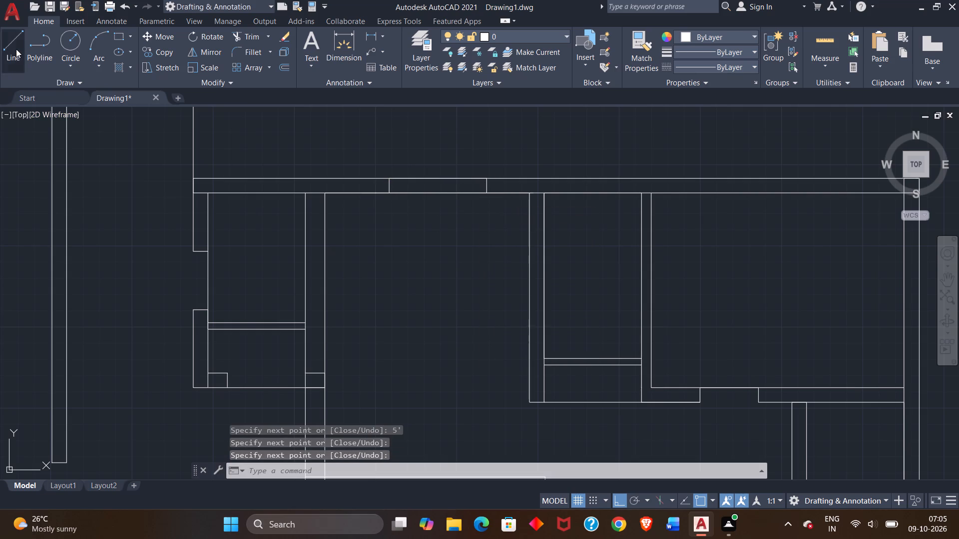
scroll(399, 185, up, 3)
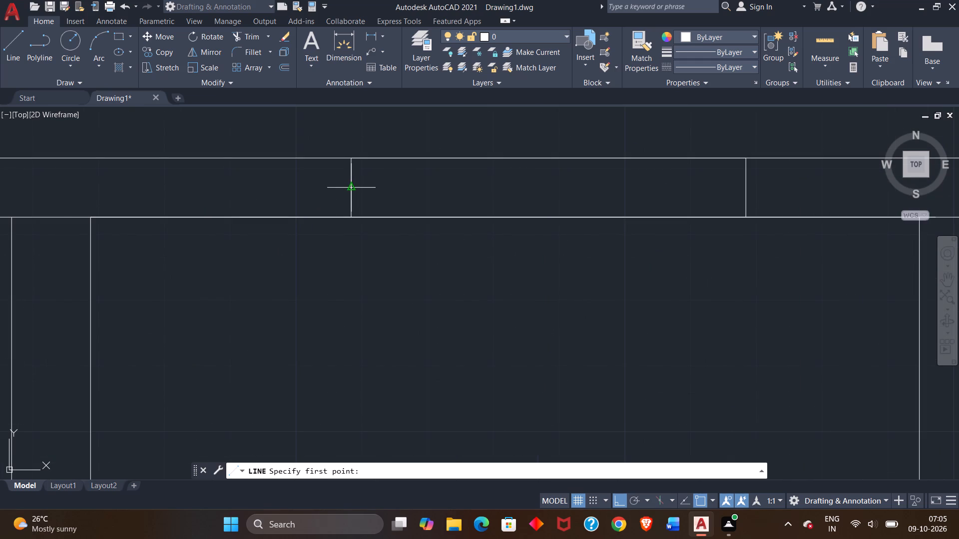
click(353, 189)
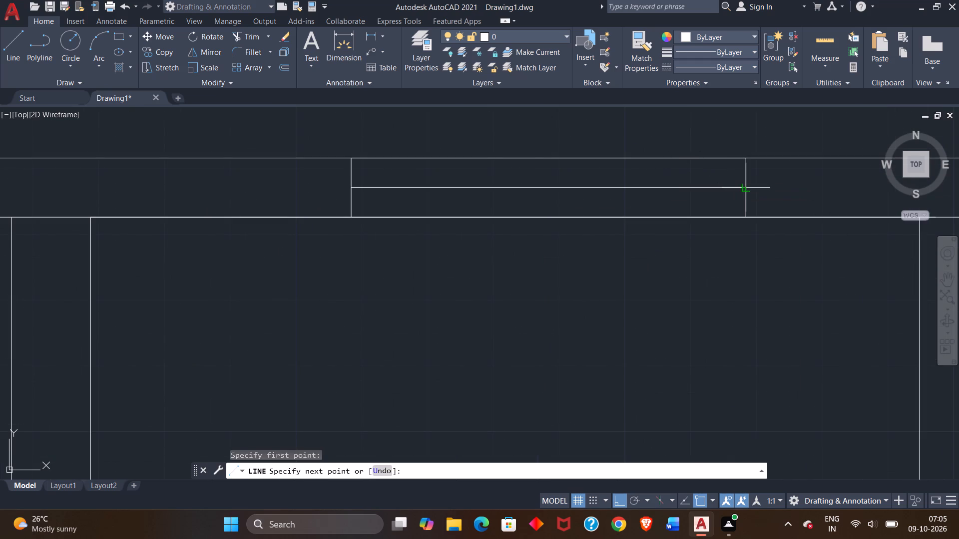
click(745, 185)
right_click(728, 176)
click(751, 186)
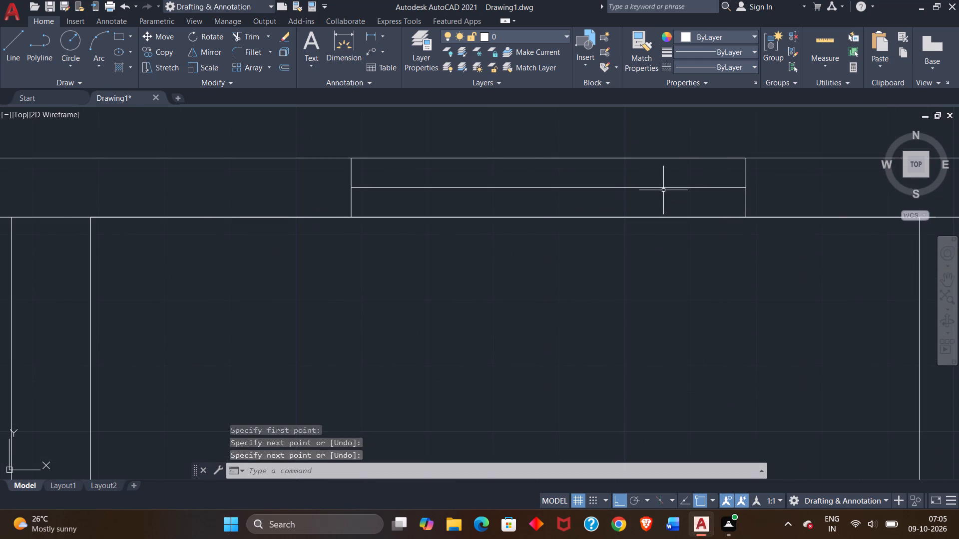
Offset the 5' window's centre line 1" downward to form the second glazing line.
click(663, 186)
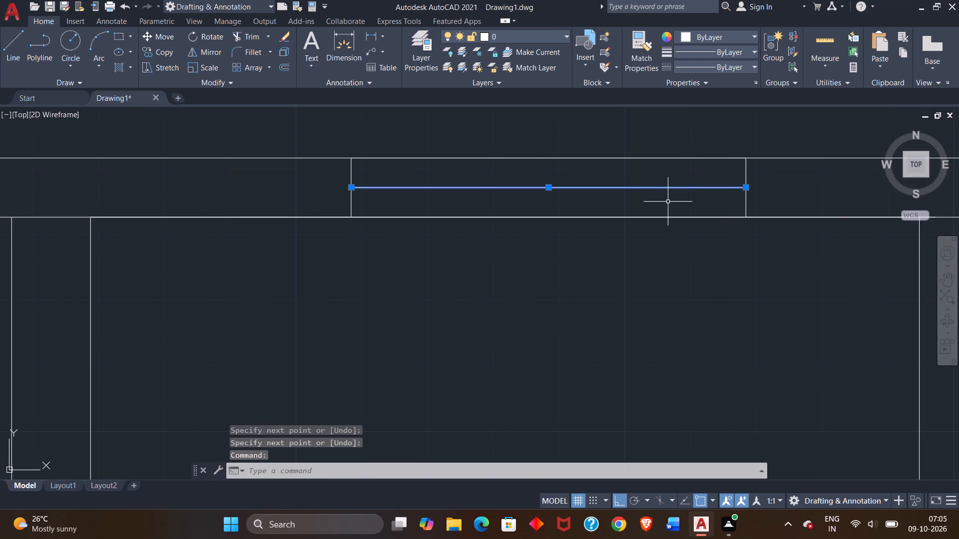
text(off)
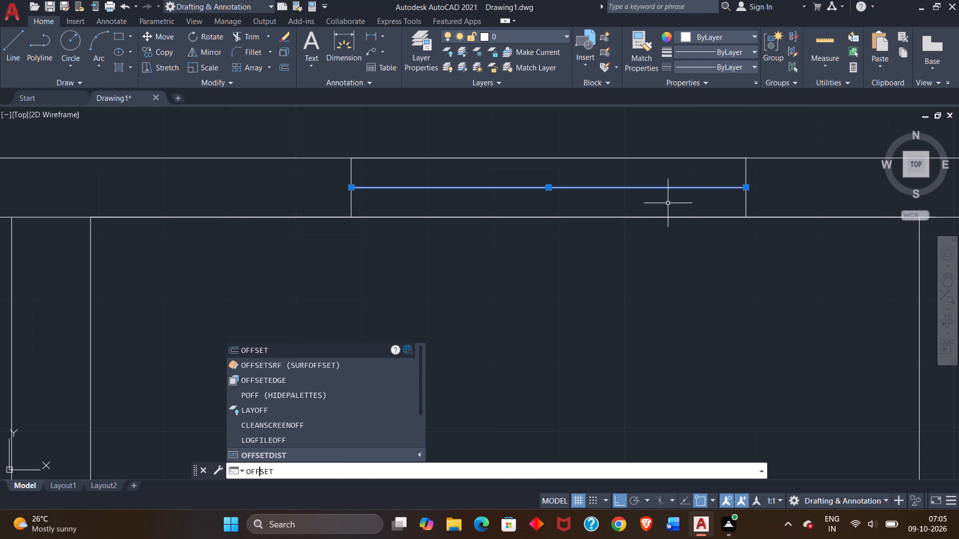
key(Return)
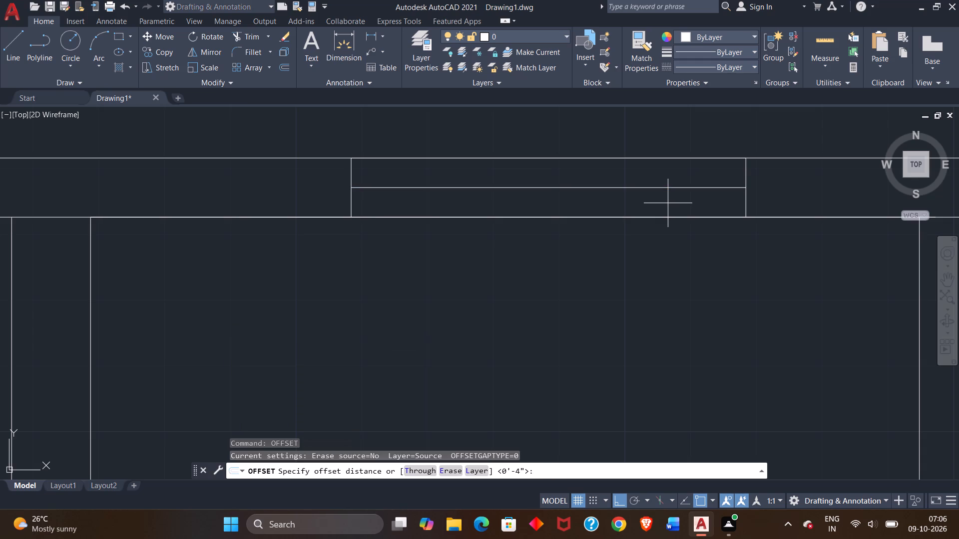
key(1)
key(shift+quotedbl)
key(Return)
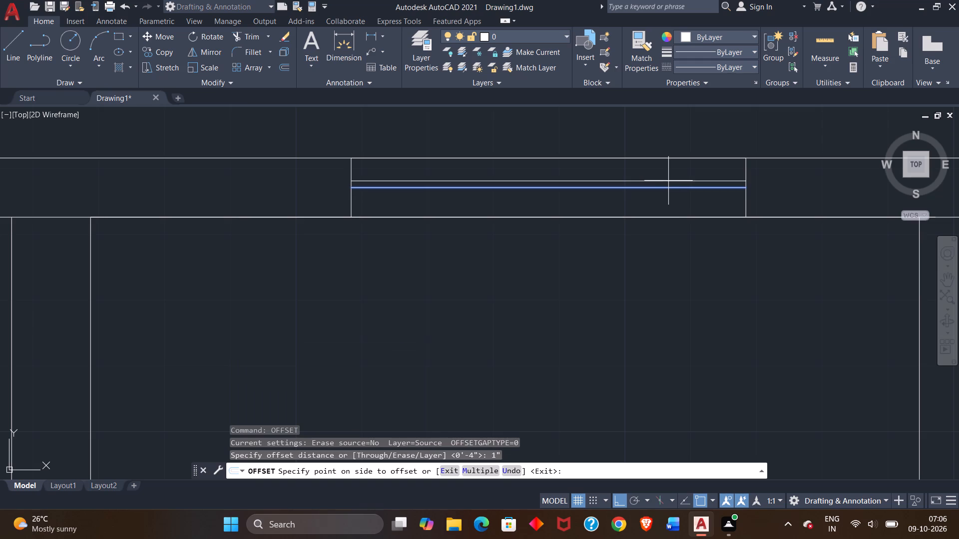
click(668, 204)
Outline a 2' wide window across the top exterior wall's thickness, above the narrow upper-middle room.
scroll(670, 263, down, 2)
middle_drag(697, 314, 437, 258)
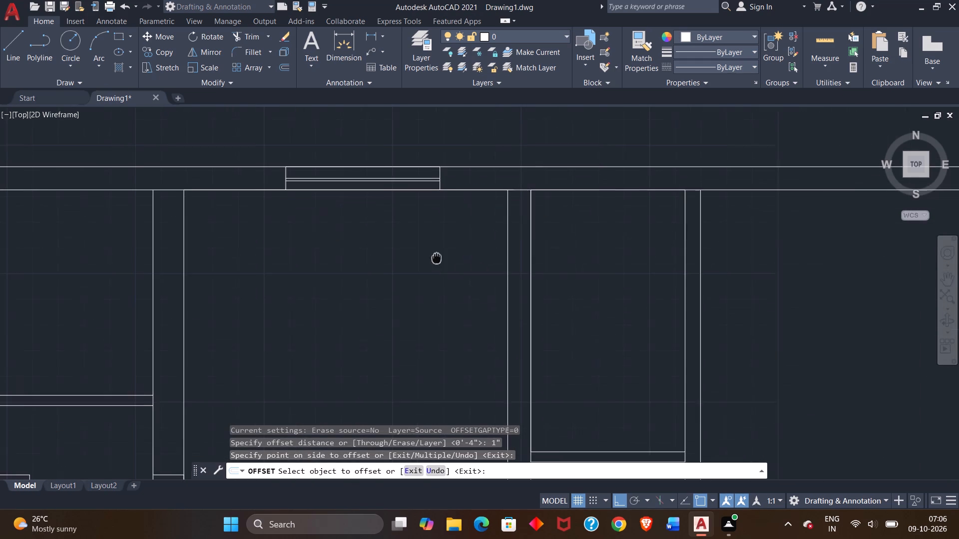
scroll(437, 258, down, 1)
click(12, 63)
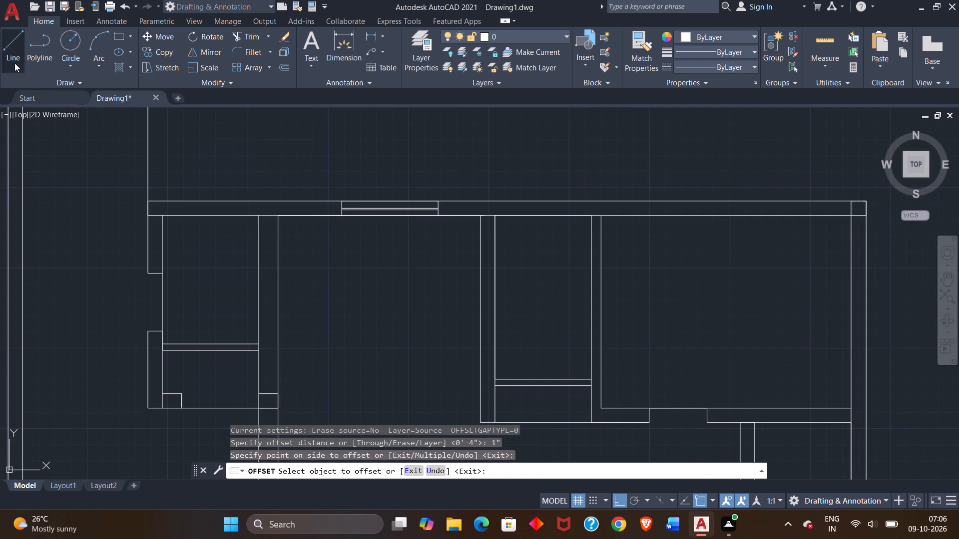
scroll(582, 223, up, 2)
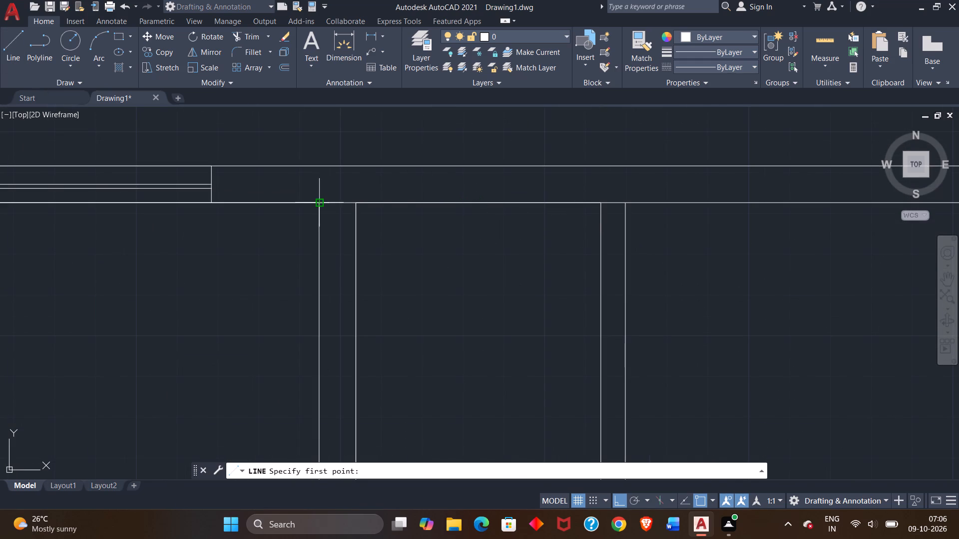
click(357, 200)
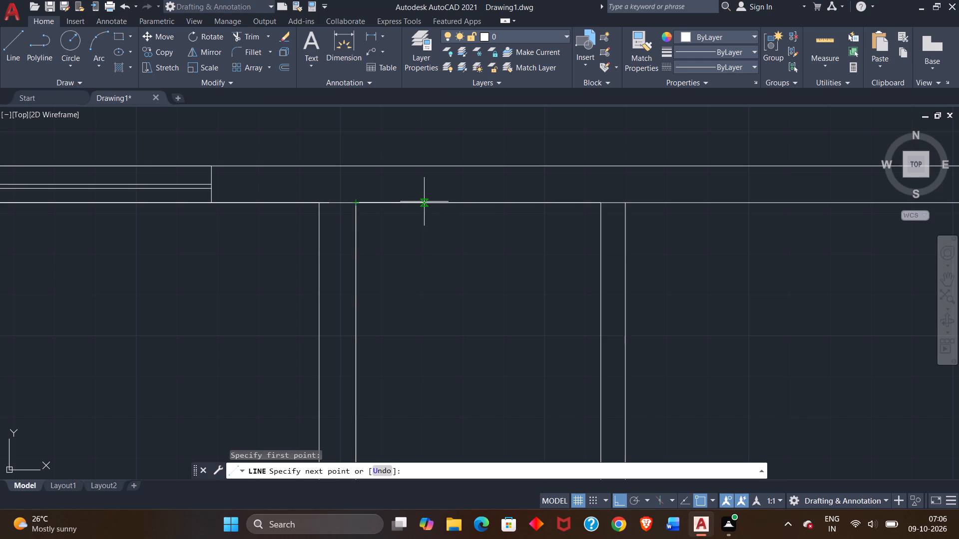
click(414, 203)
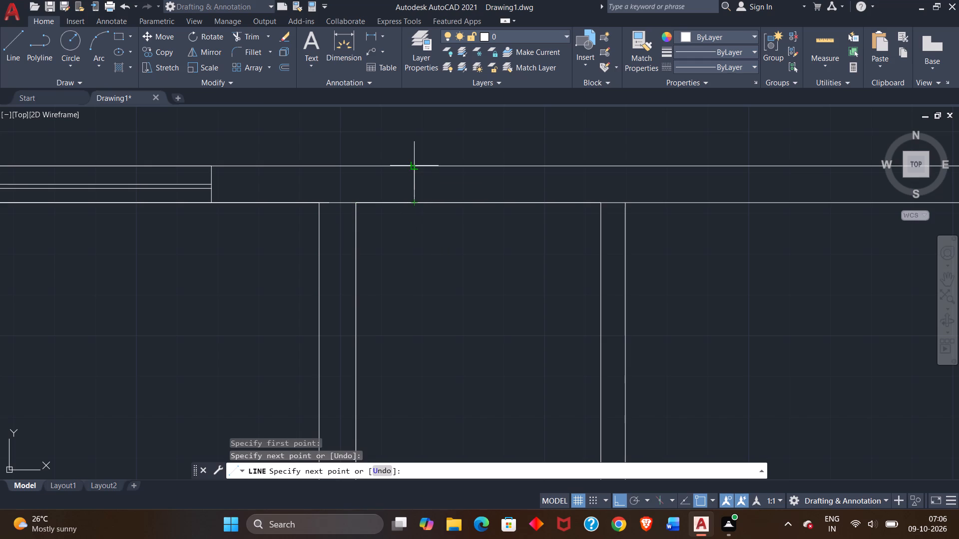
click(414, 164)
text(2')
key(Return)
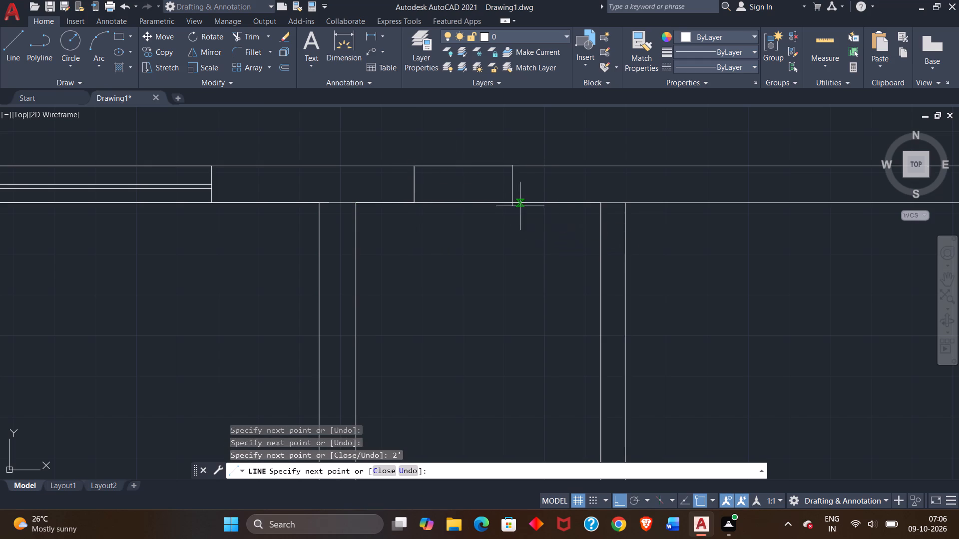
click(512, 202)
right_click(511, 209)
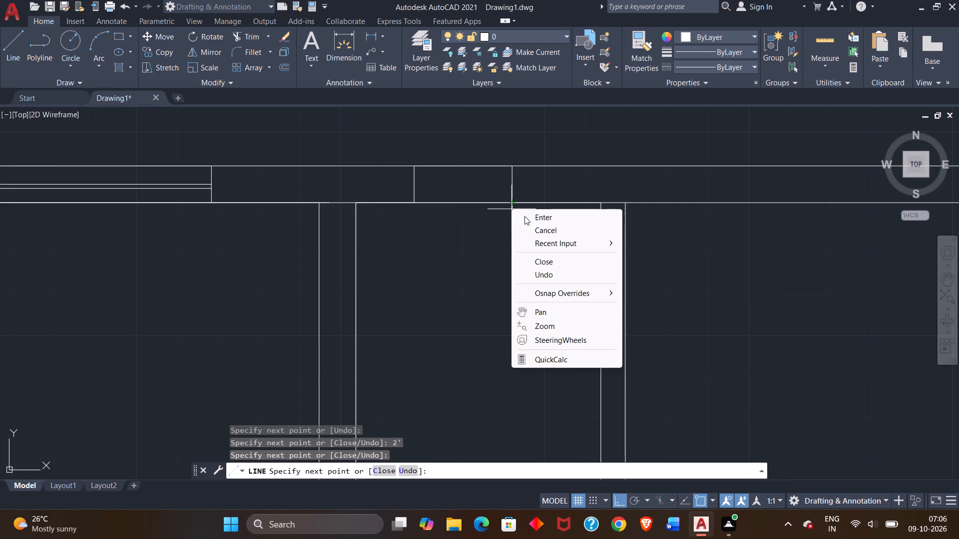
click(537, 219)
Draw a horizontal centre line between the midpoints of the 2' window's two end lines.
click(13, 50)
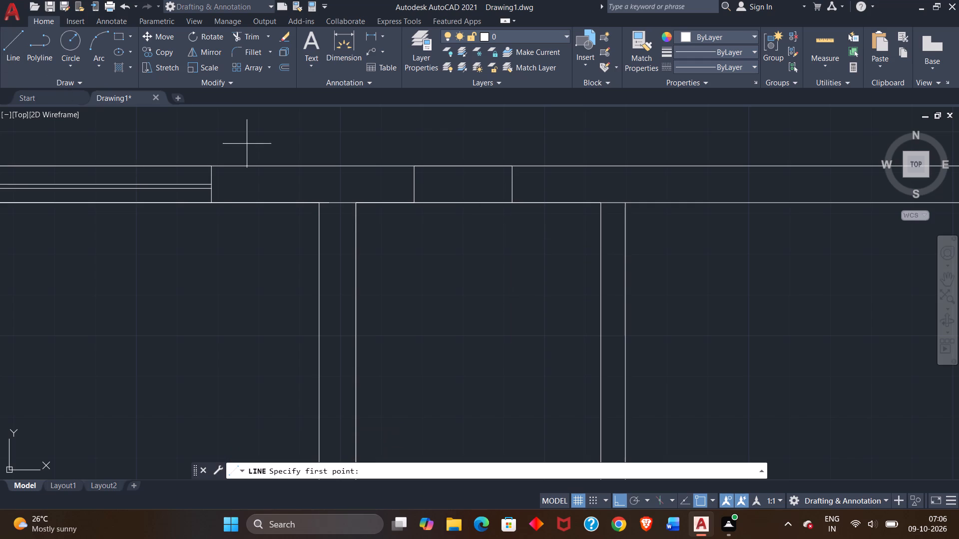
scroll(399, 192, up, 2)
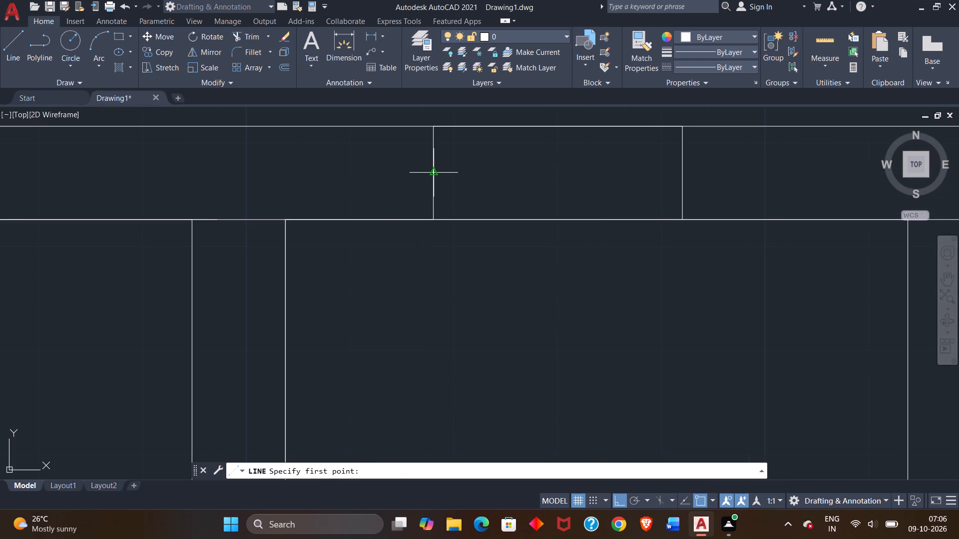
click(437, 170)
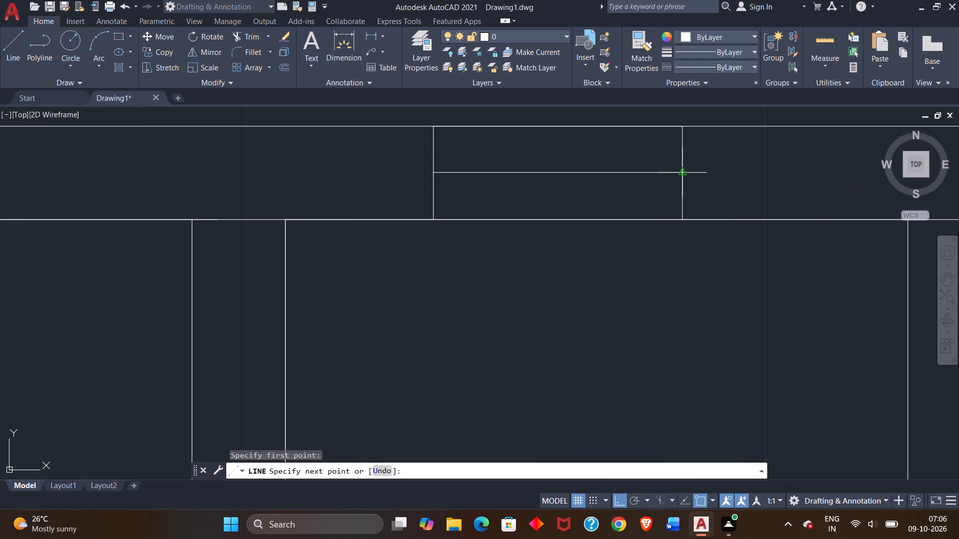
click(682, 175)
right_click(683, 174)
click(705, 178)
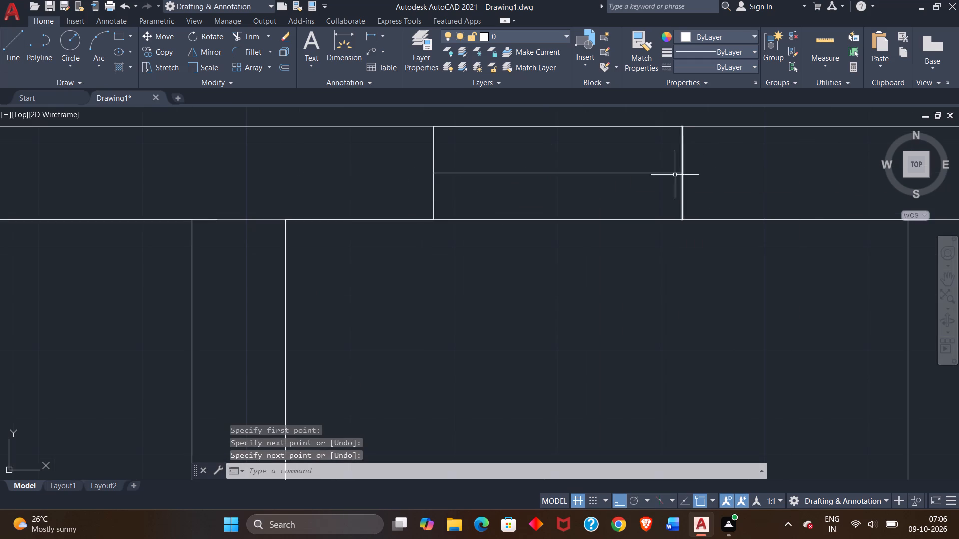
Offset the 2' window's centre line 1" downward to form the second glazing line.
double_click(664, 173)
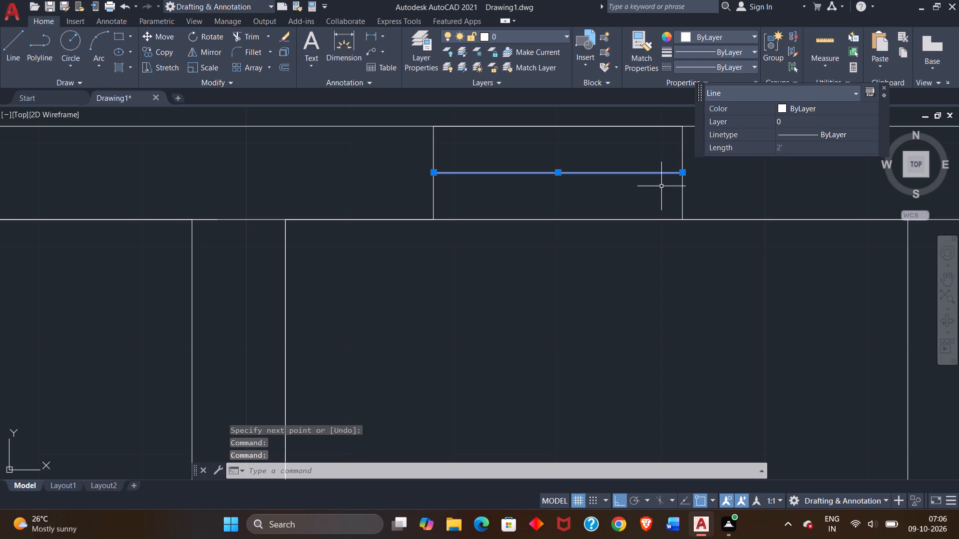
text(off)
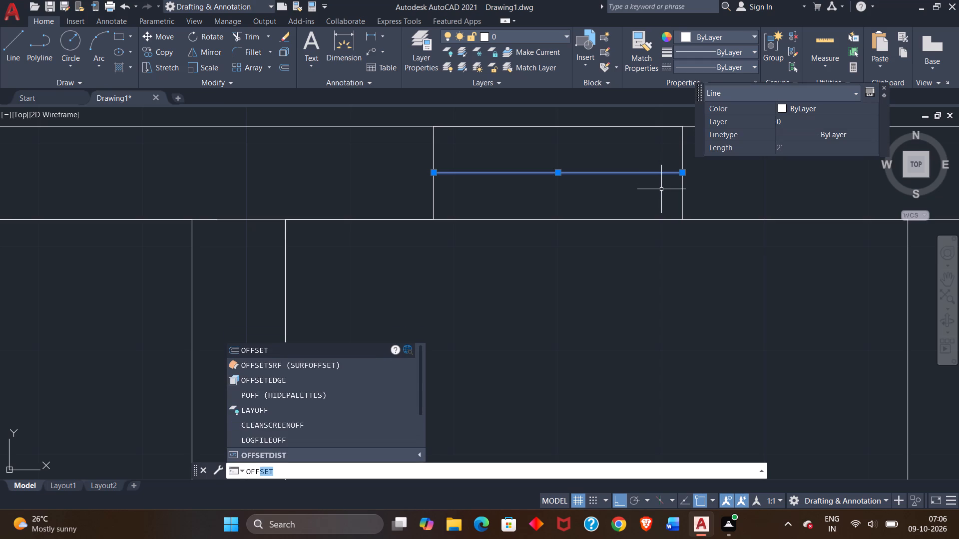
key(Return)
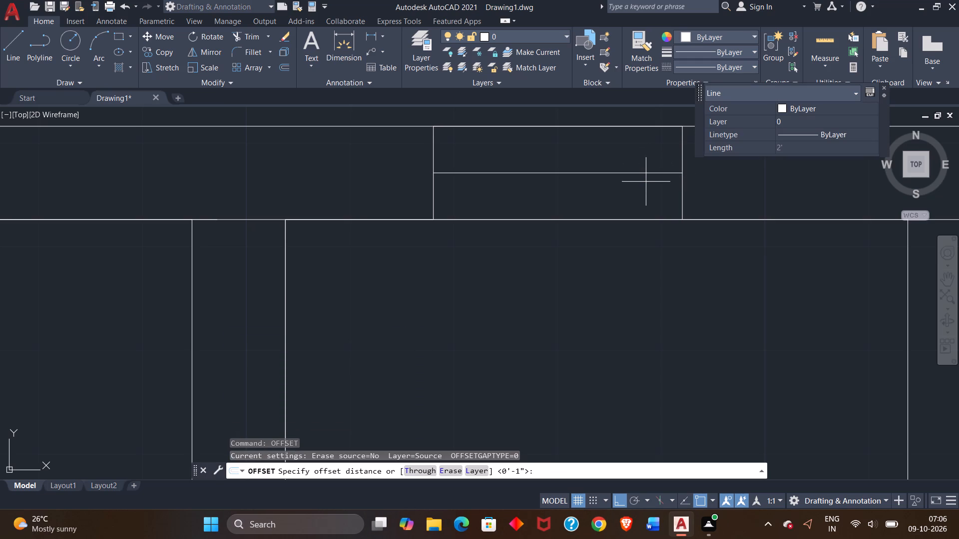
key(1)
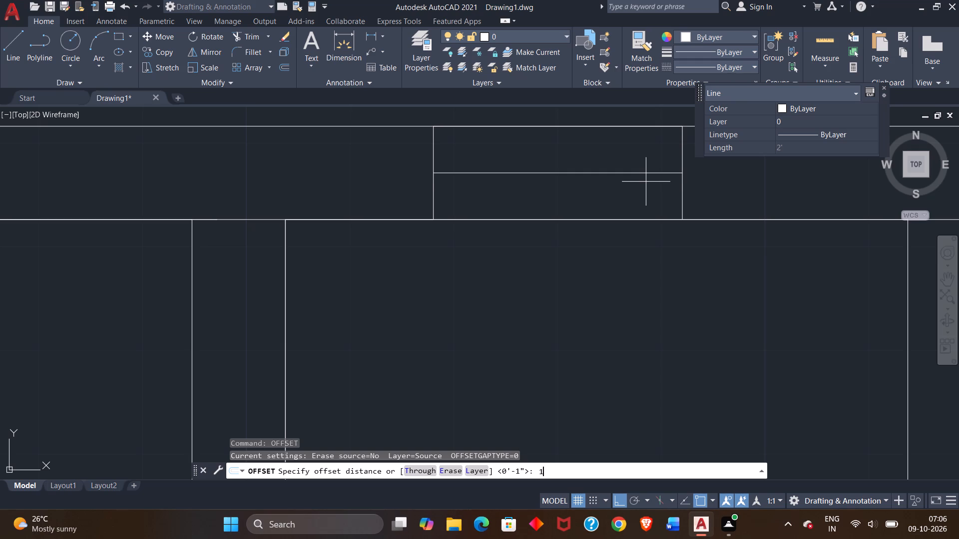
key(shift+quotedbl)
key(Return)
click(643, 182)
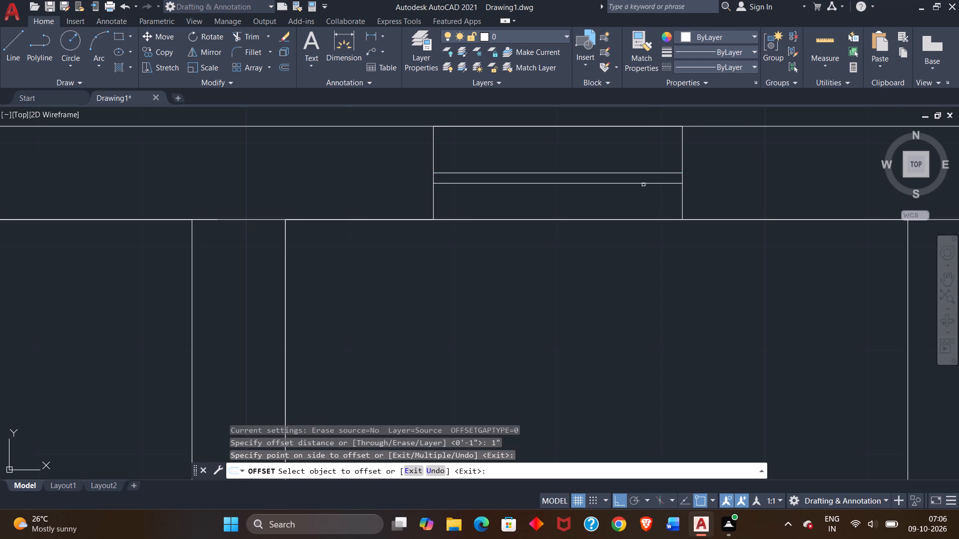
Outline a 5' wide window across the top exterior wall's thickness, above the upper-right room.
scroll(661, 228, down, 3)
middle_drag(675, 275, 512, 209)
scroll(508, 206, down, 1)
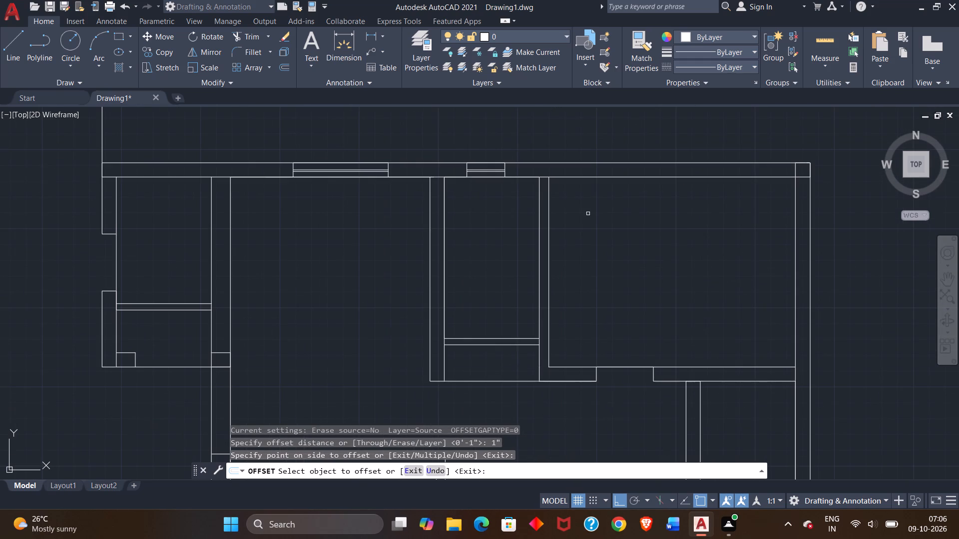
click(10, 51)
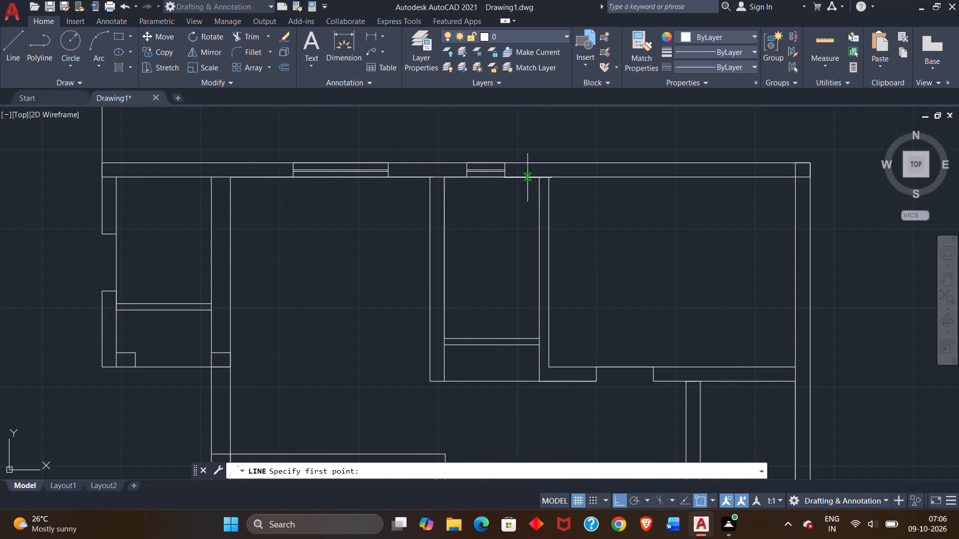
double_click(549, 177)
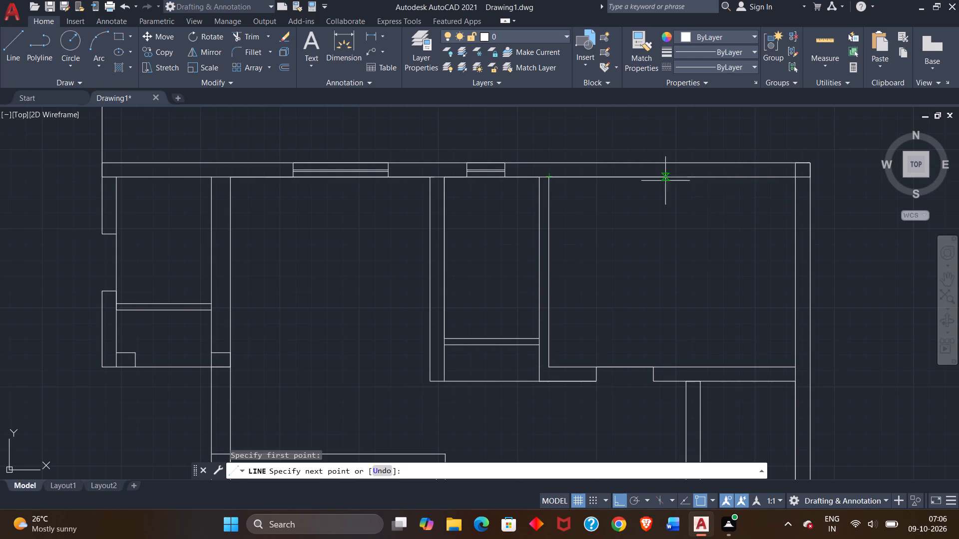
click(627, 176)
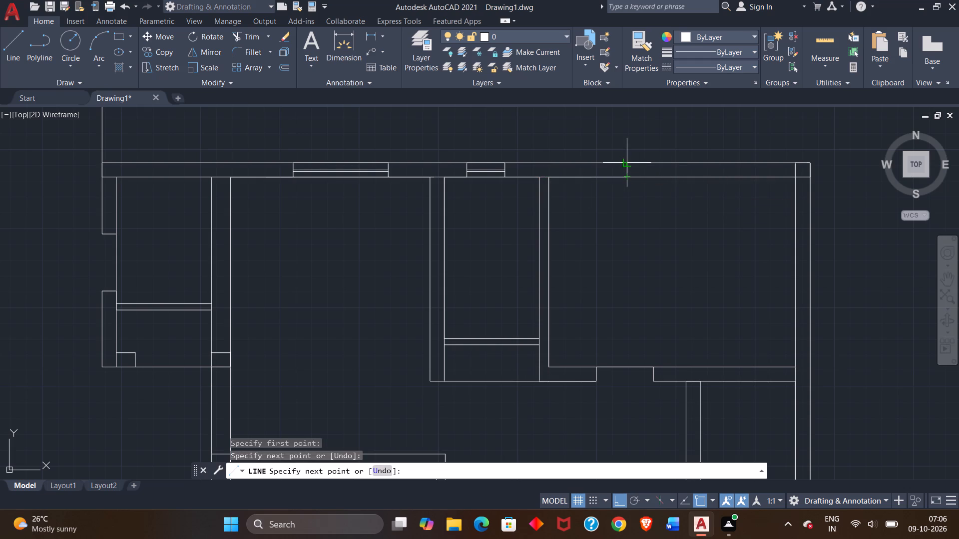
click(627, 162)
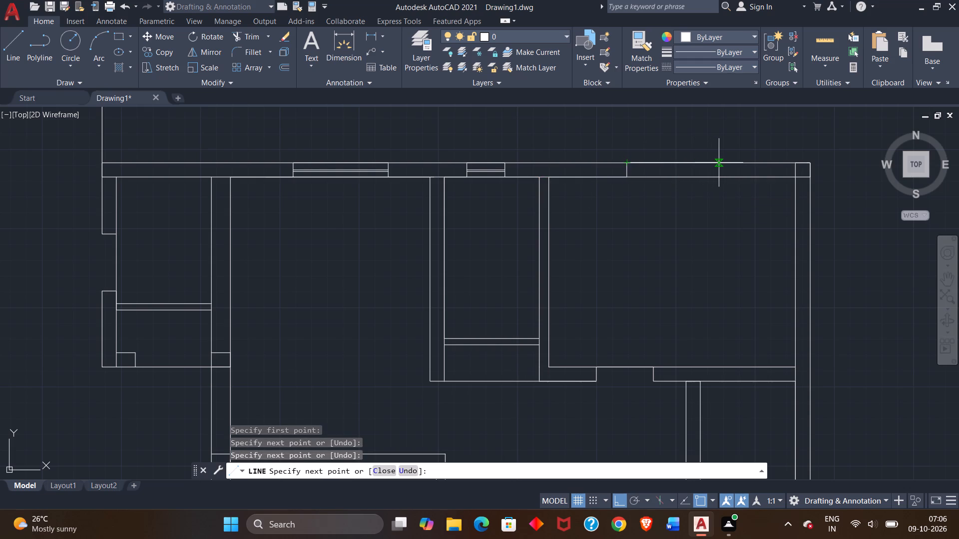
text(5')
key(Return)
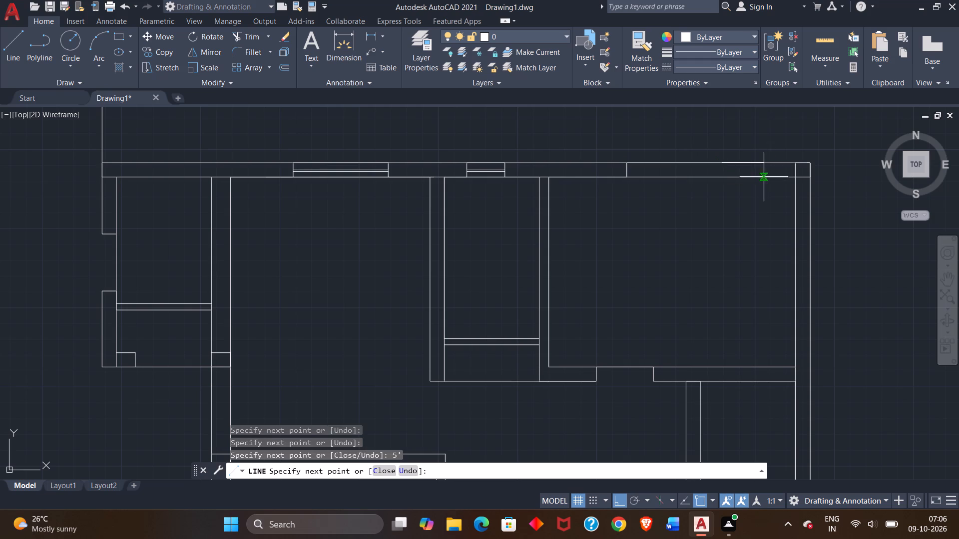
click(722, 178)
right_click(721, 182)
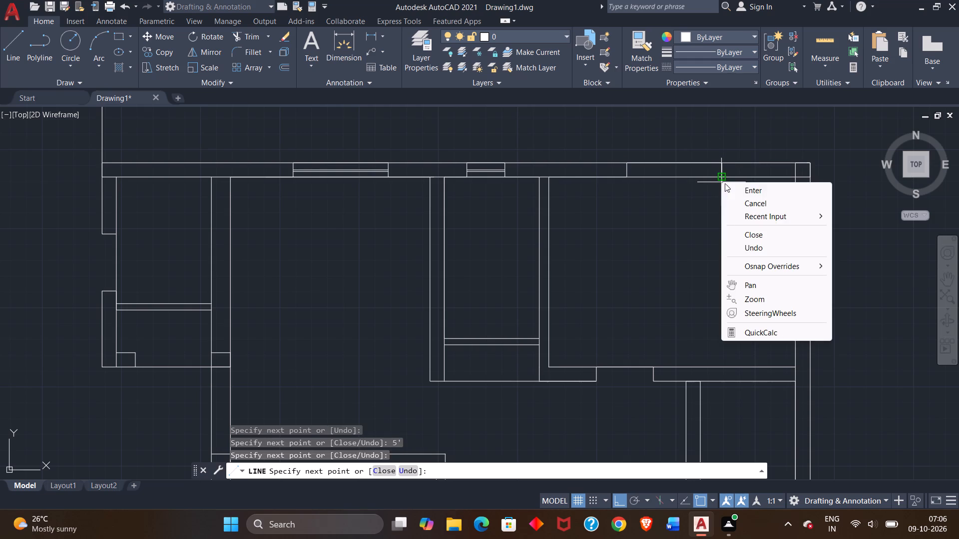
click(749, 193)
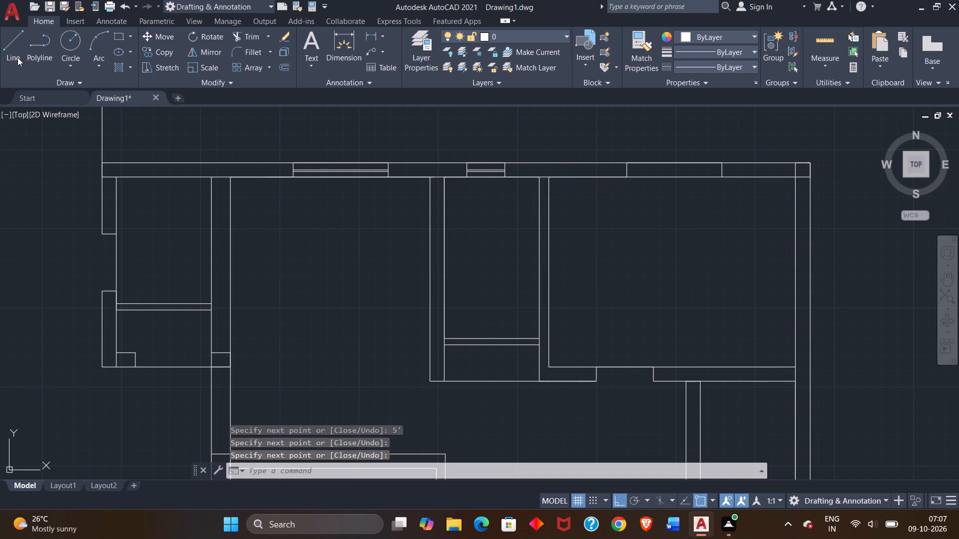
Draw a horizontal centre line between the midpoints of the upper-right room window's two end lines.
click(18, 48)
scroll(627, 168, up, 2)
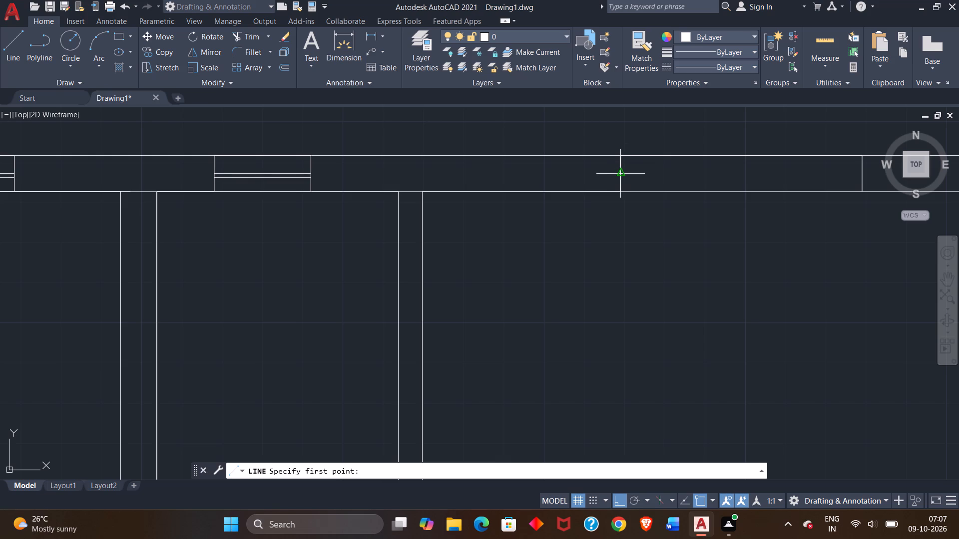
click(618, 174)
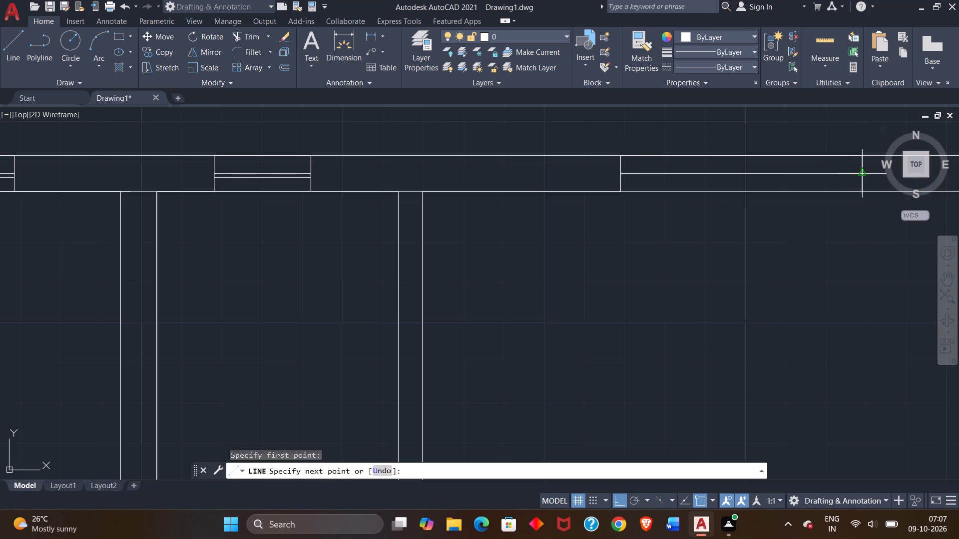
click(862, 171)
right_click(859, 181)
click(869, 188)
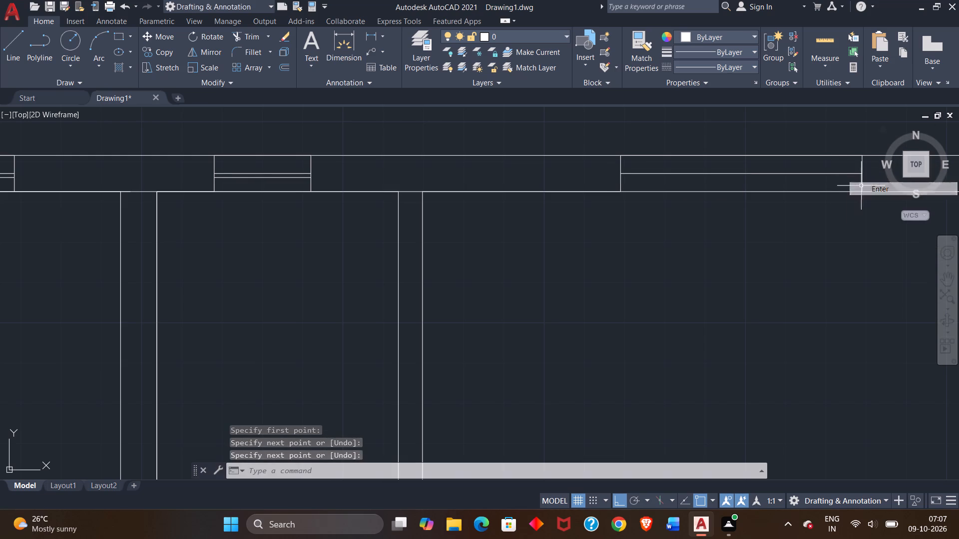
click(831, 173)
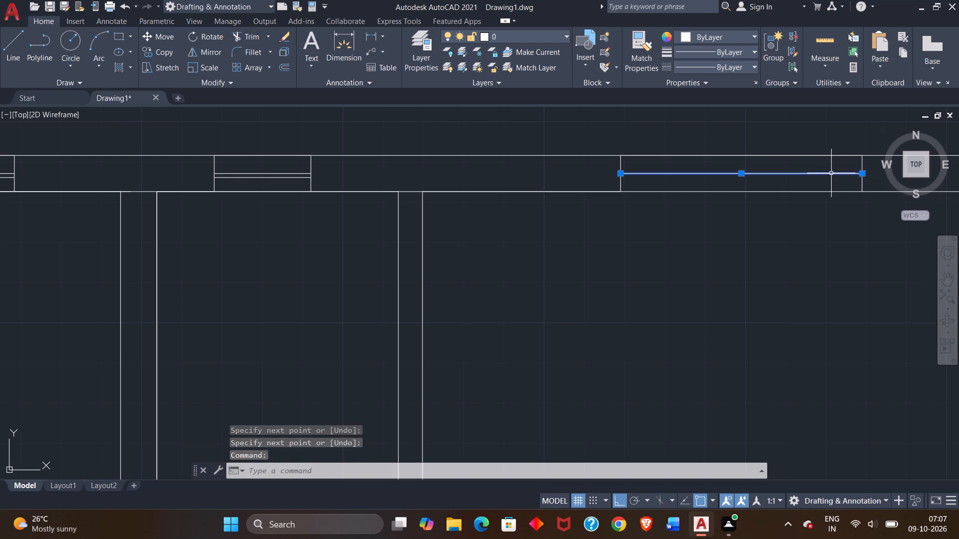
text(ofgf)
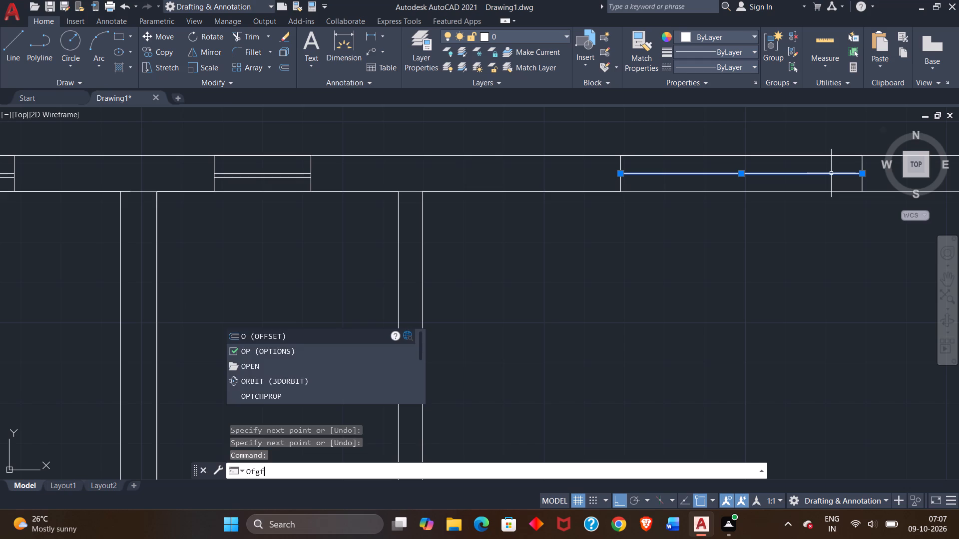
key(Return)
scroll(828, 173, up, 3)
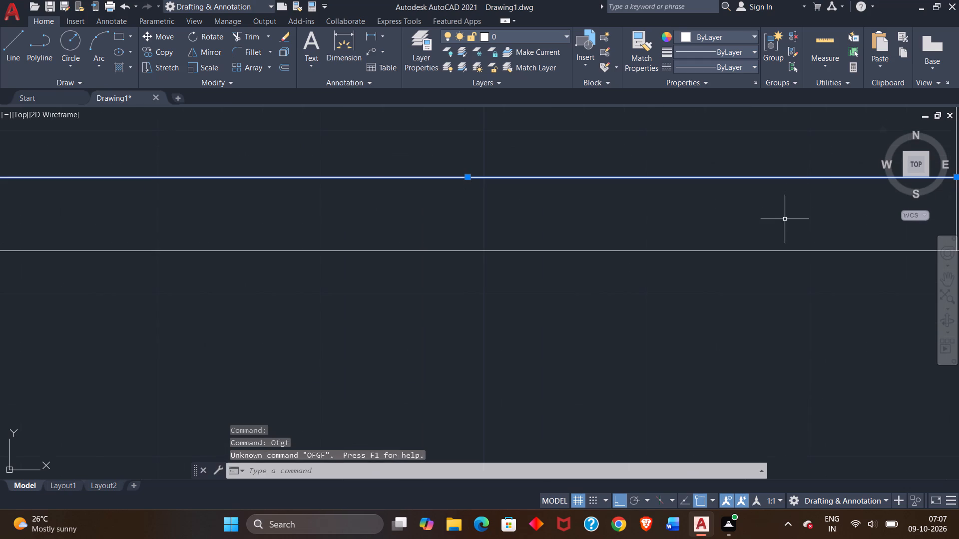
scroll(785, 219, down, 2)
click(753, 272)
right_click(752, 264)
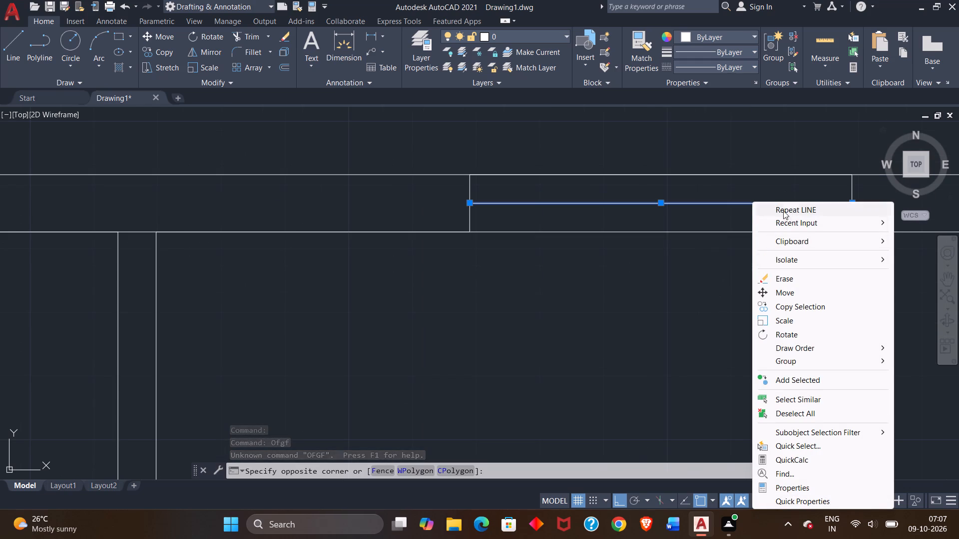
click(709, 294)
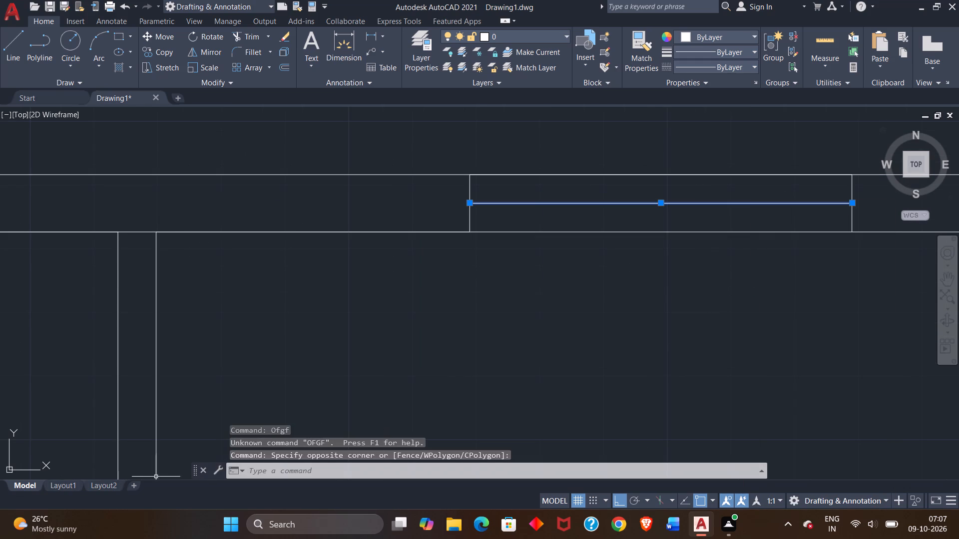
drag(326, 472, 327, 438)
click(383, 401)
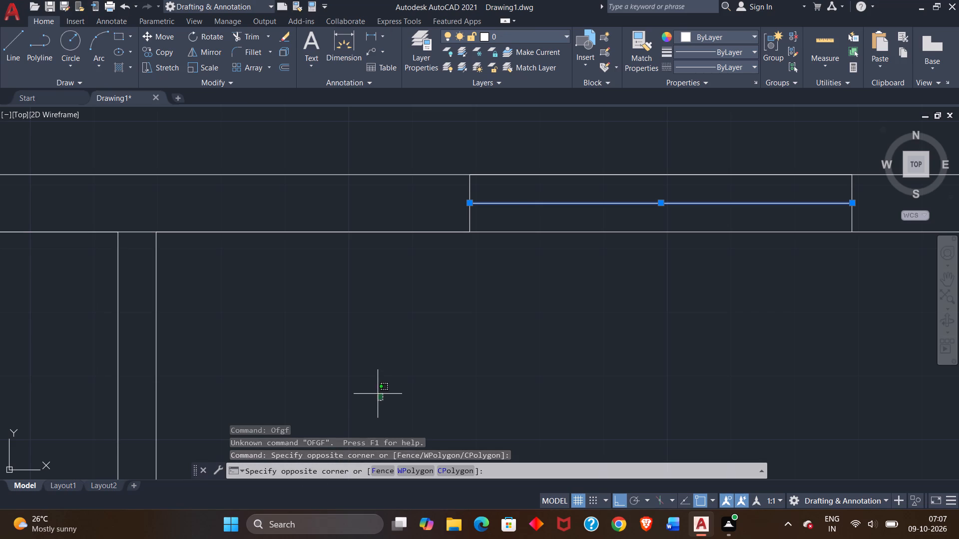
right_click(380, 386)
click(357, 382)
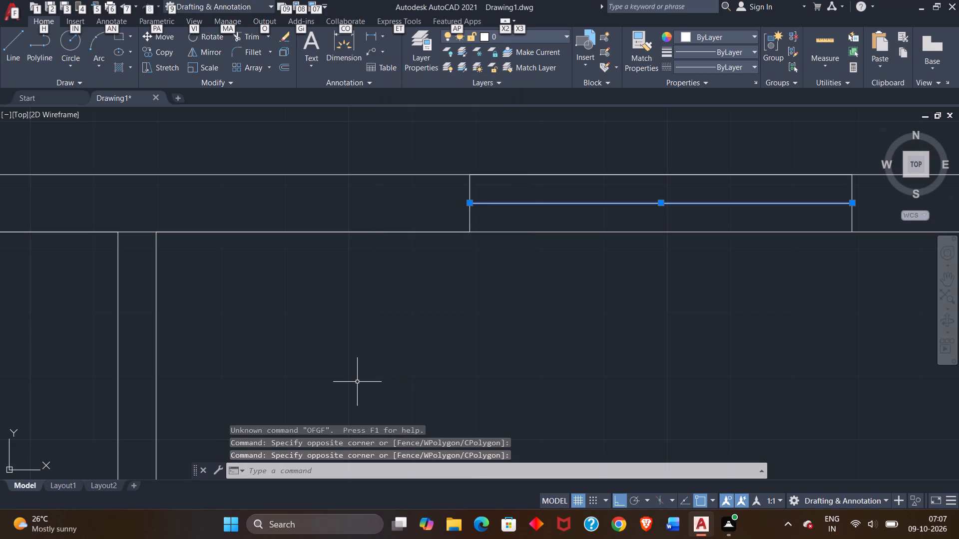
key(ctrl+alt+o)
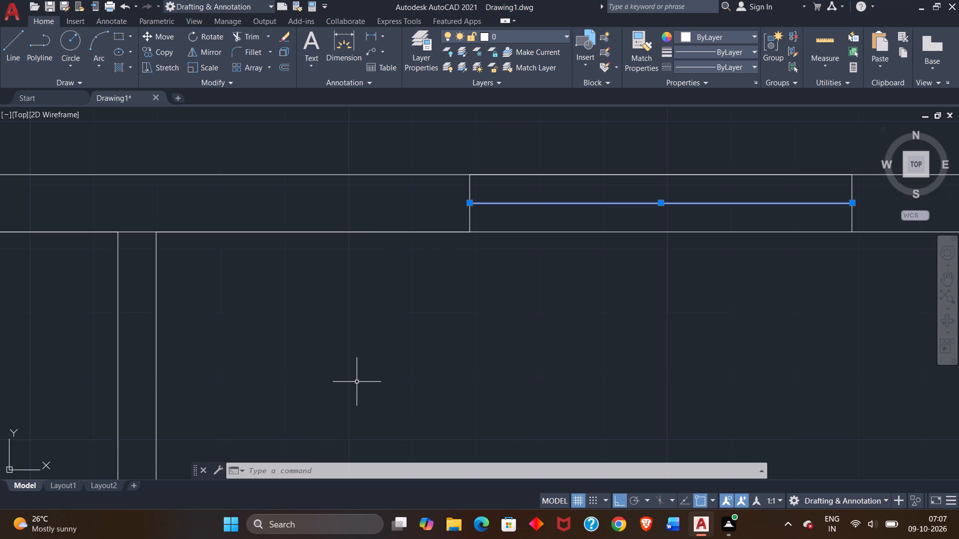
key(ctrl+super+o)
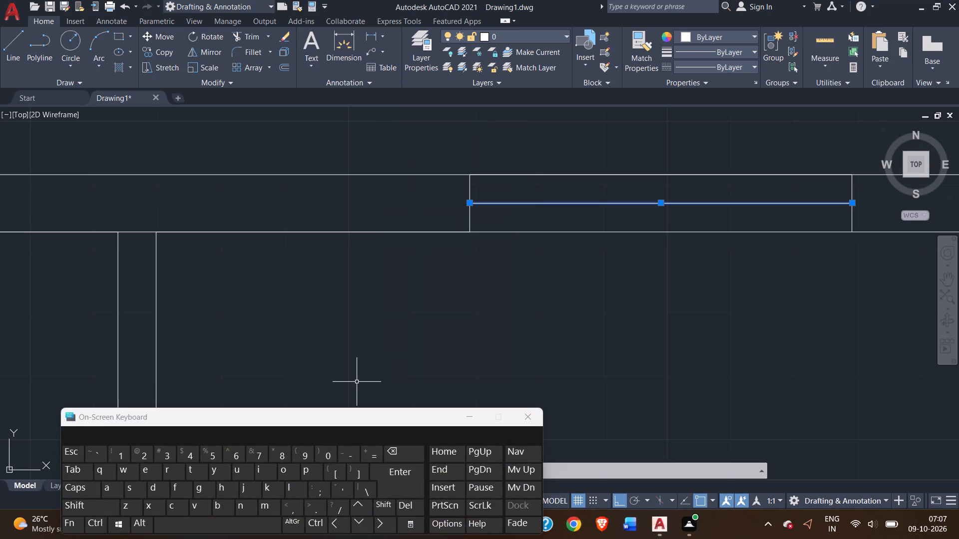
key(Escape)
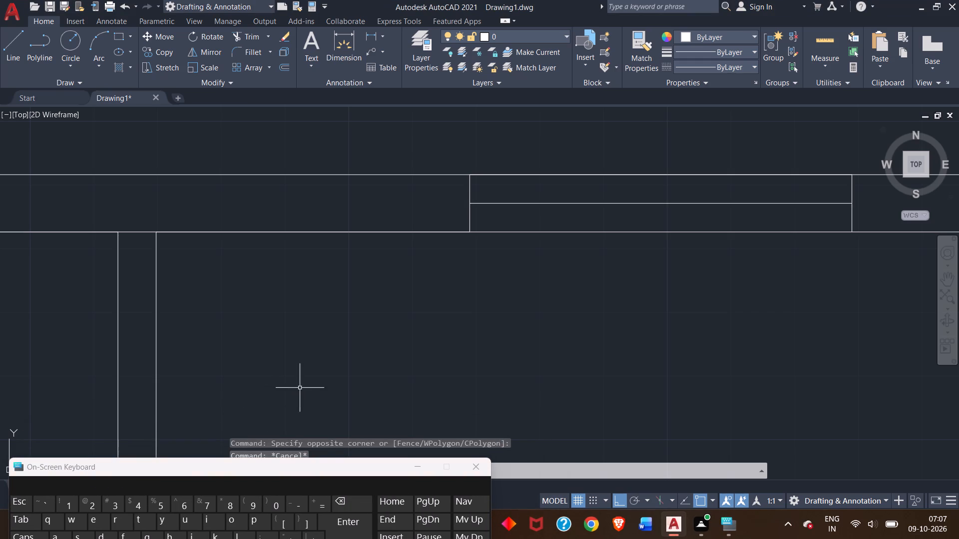
Offset the upper-right room window's centre line 1" downward to form its second glazing line.
scroll(313, 386, down, 2)
middle_drag(320, 386, 333, 331)
scroll(335, 332, down, 2)
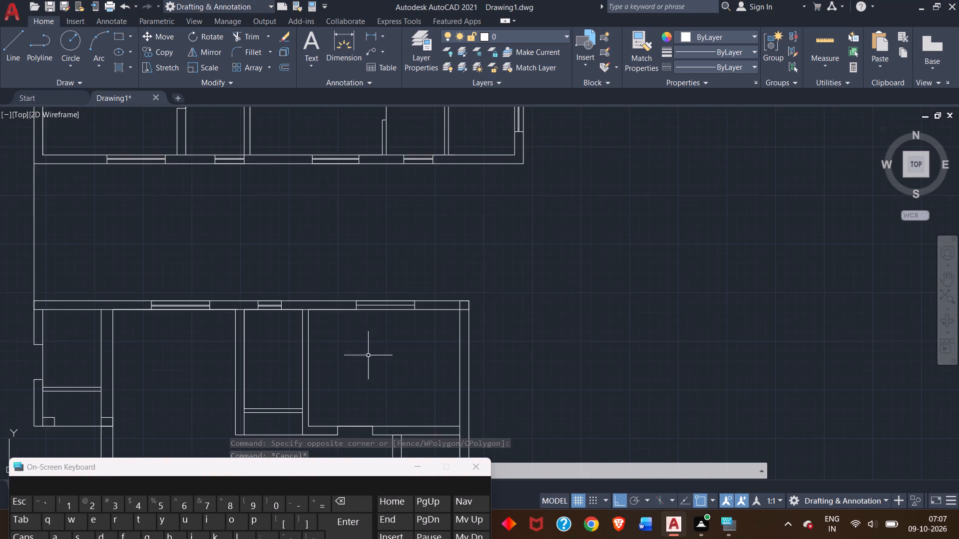
scroll(388, 359, up, 1)
middle_drag(388, 359, 382, 311)
scroll(366, 211, up, 2)
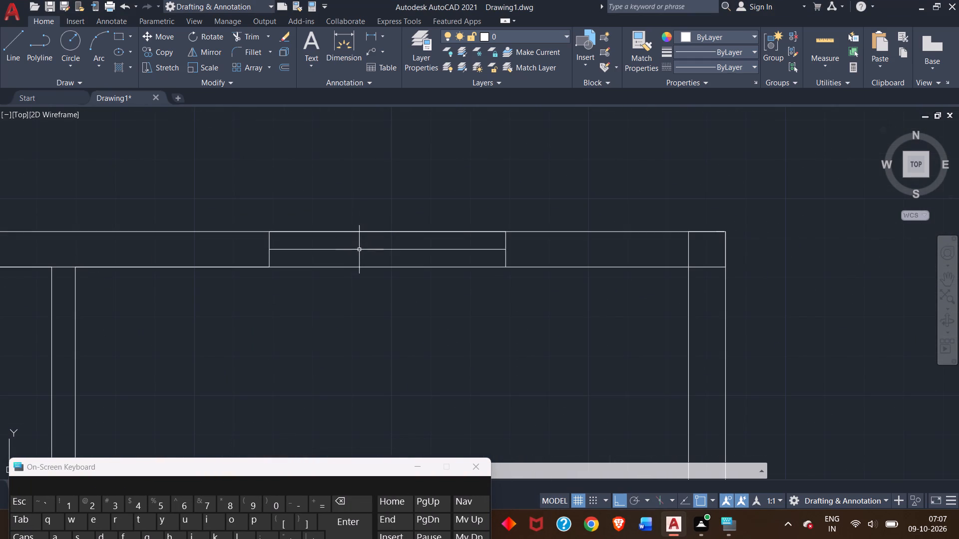
click(361, 250)
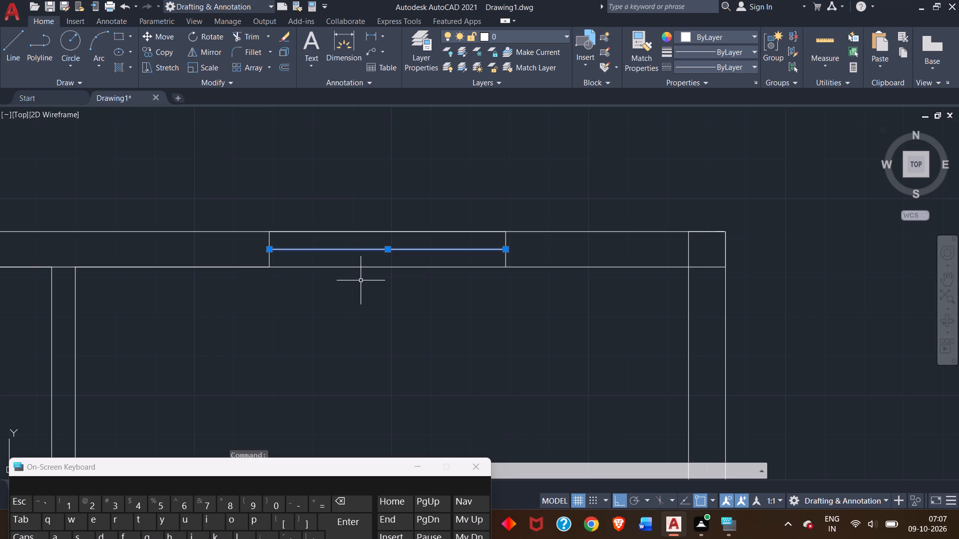
text(off)
key(Return)
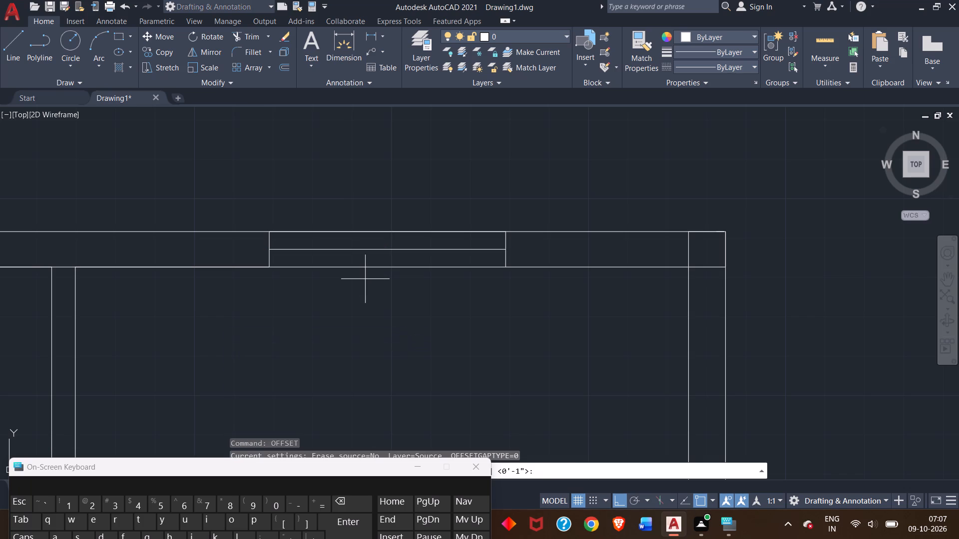
key(1)
key(shift+quotedbl)
key(Return)
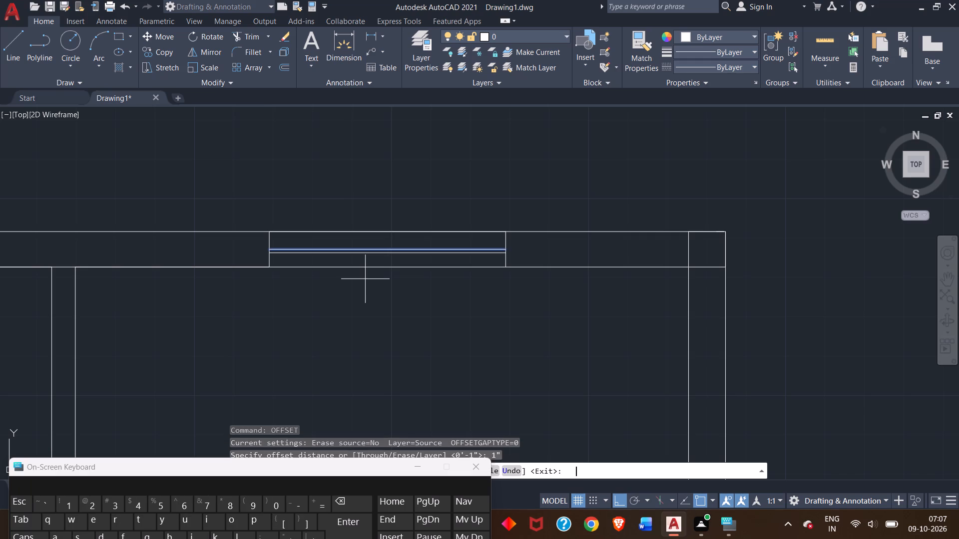
click(365, 279)
scroll(415, 300, down, 2)
middle_drag(455, 330, 456, 284)
scroll(424, 232, up, 4)
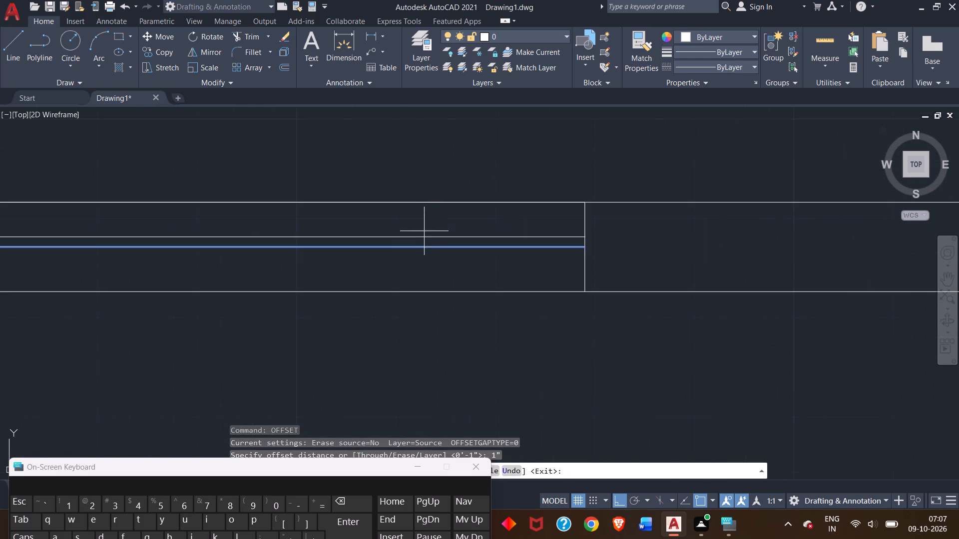
click(424, 264)
Outline a 4' long window across the right exterior wall's thickness, beside the upper-right room of the lower plan.
scroll(454, 290, down, 4)
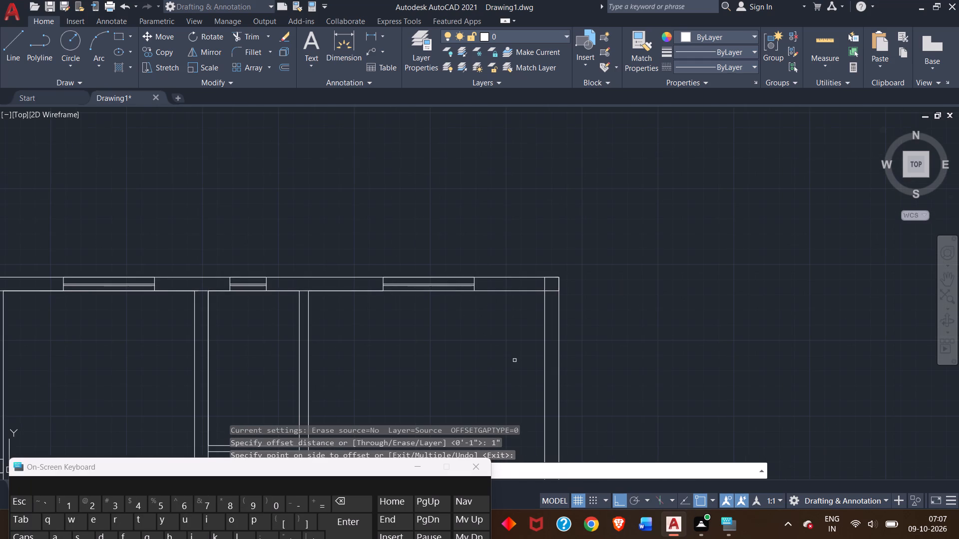
middle_drag(514, 360, 496, 287)
click(7, 59)
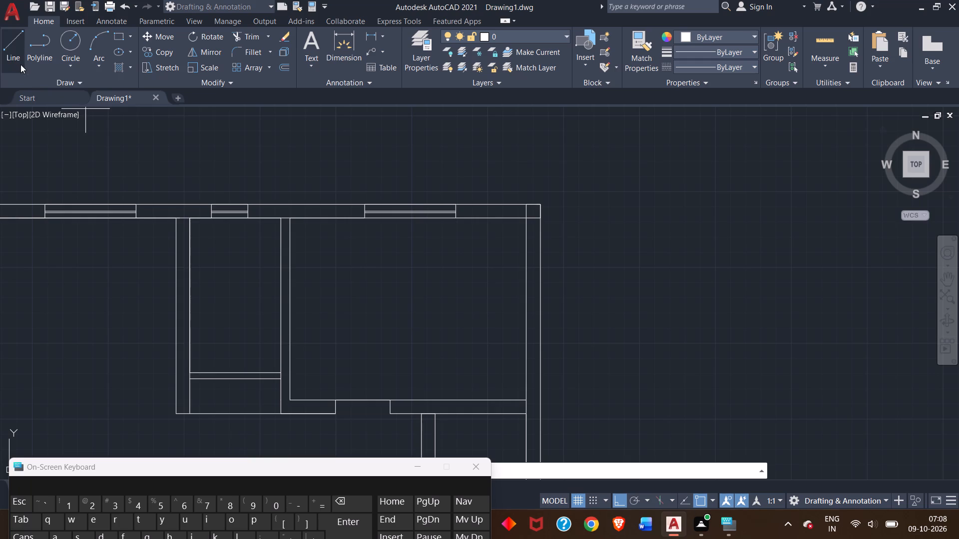
middle_drag(349, 301, 344, 191)
scroll(359, 211, down, 1)
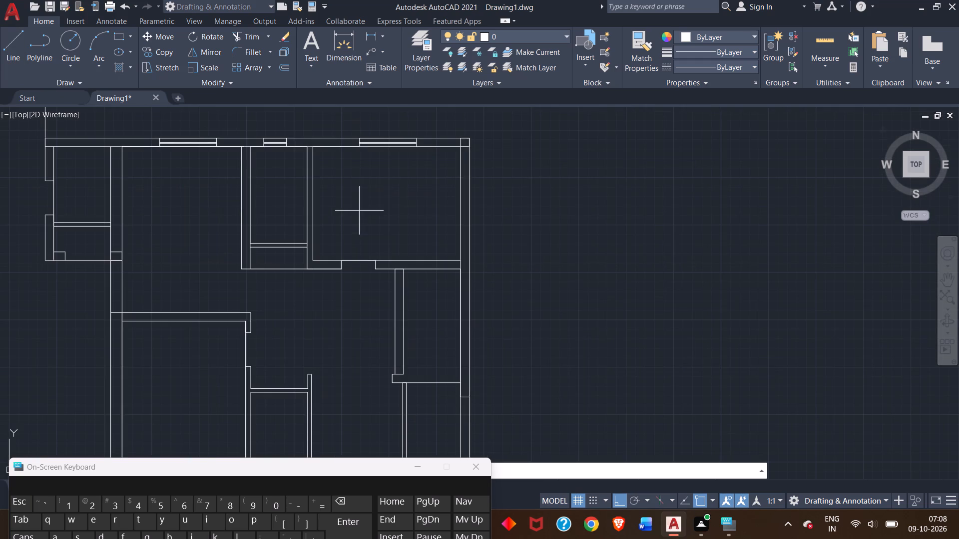
scroll(460, 148, up, 2)
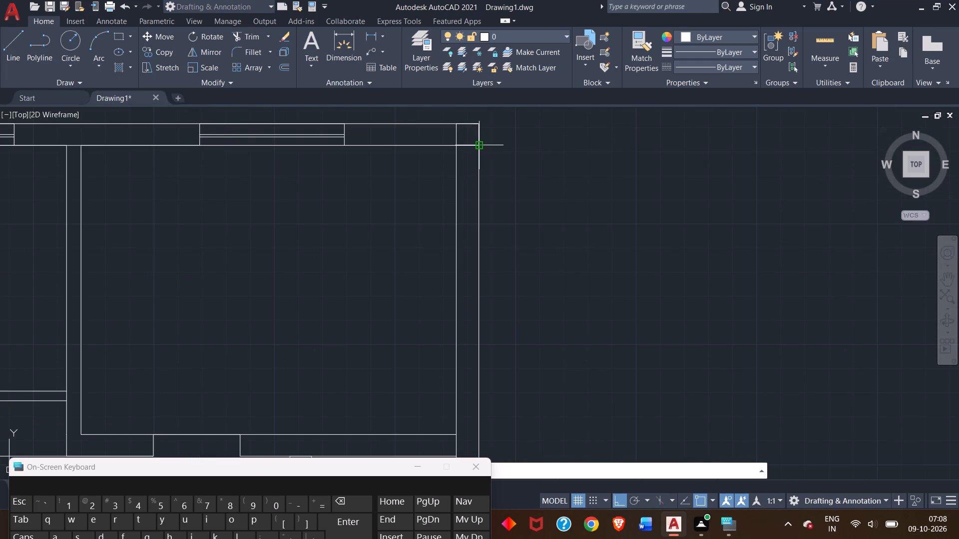
click(476, 146)
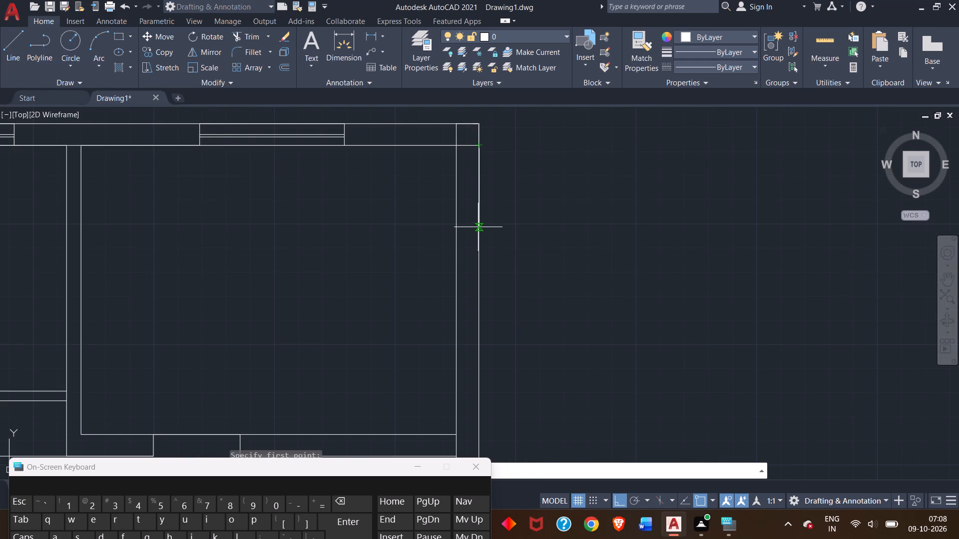
click(478, 227)
click(458, 225)
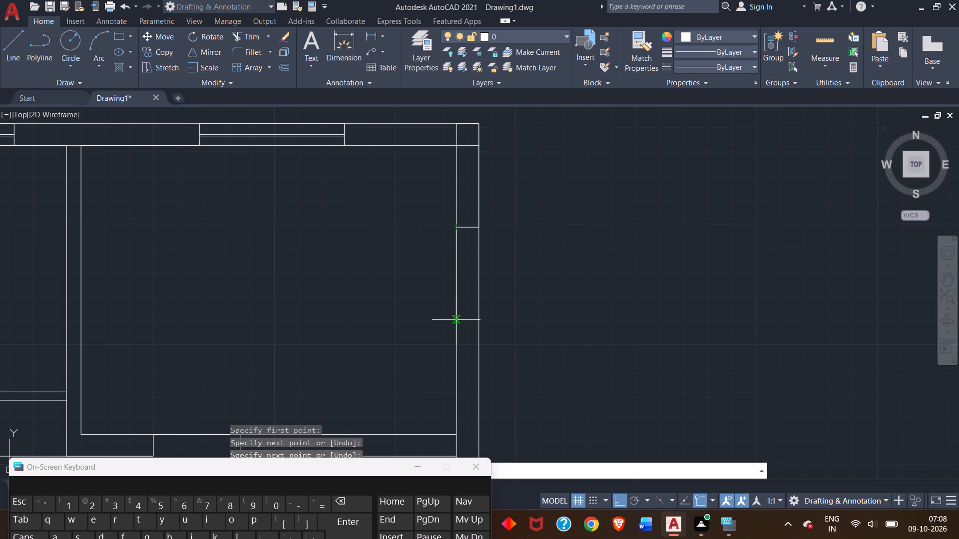
text(4')
key(Return)
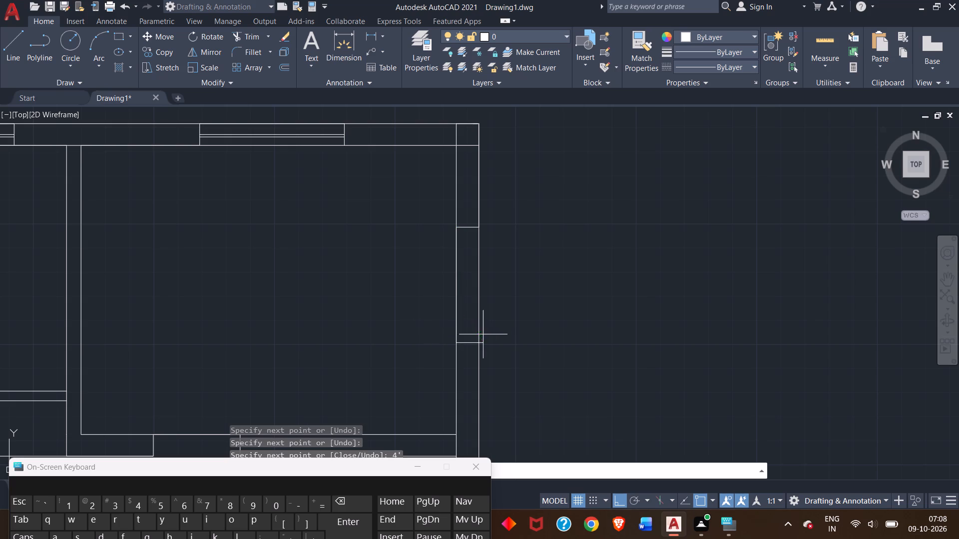
click(479, 343)
right_click(477, 338)
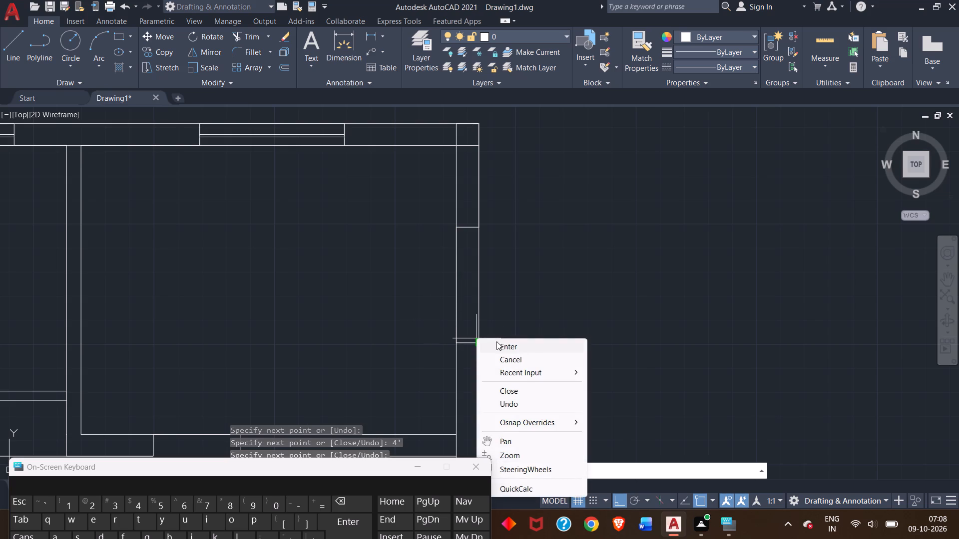
click(497, 342)
Draw a vertical centre line between the midpoints of the 4' window's two end lines.
click(14, 42)
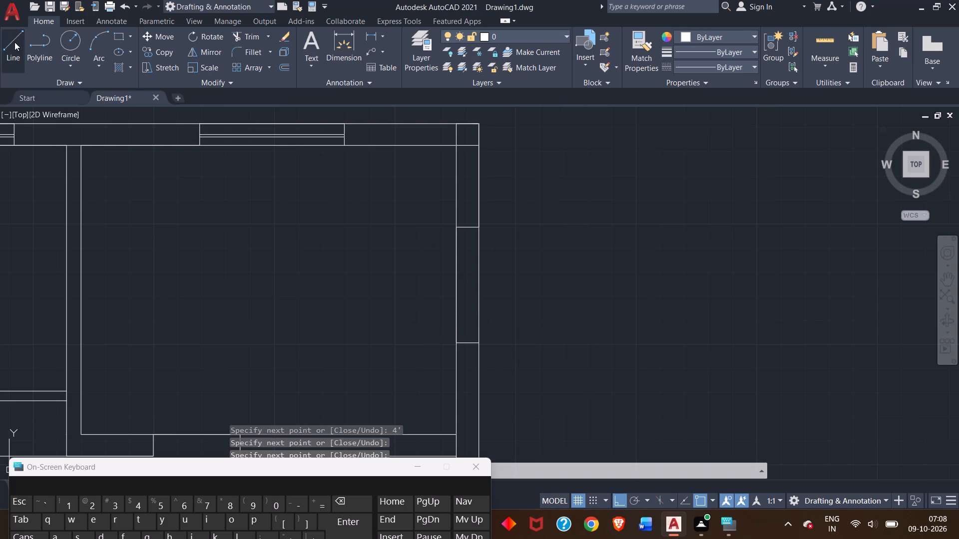
scroll(473, 237, up, 2)
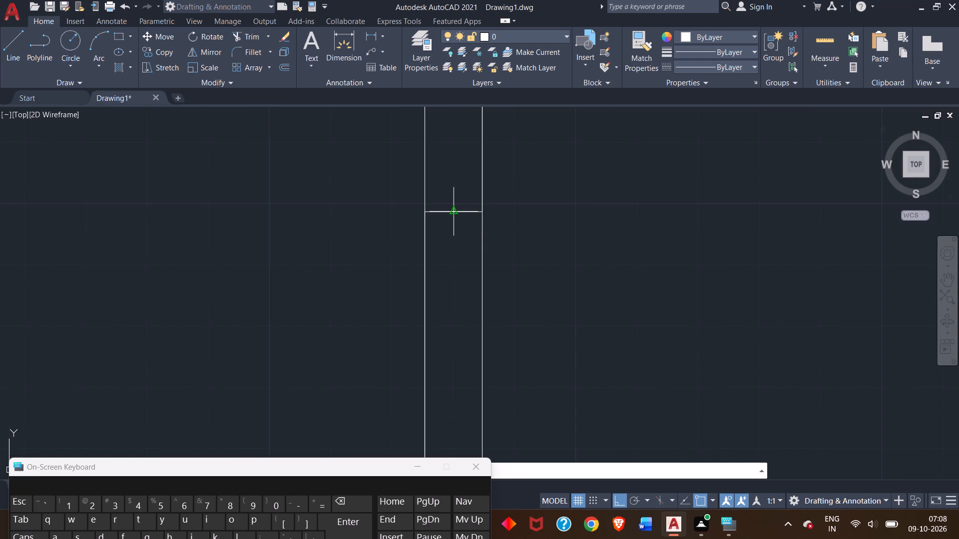
click(452, 209)
scroll(448, 332, down, 1)
middle_drag(448, 341, 451, 223)
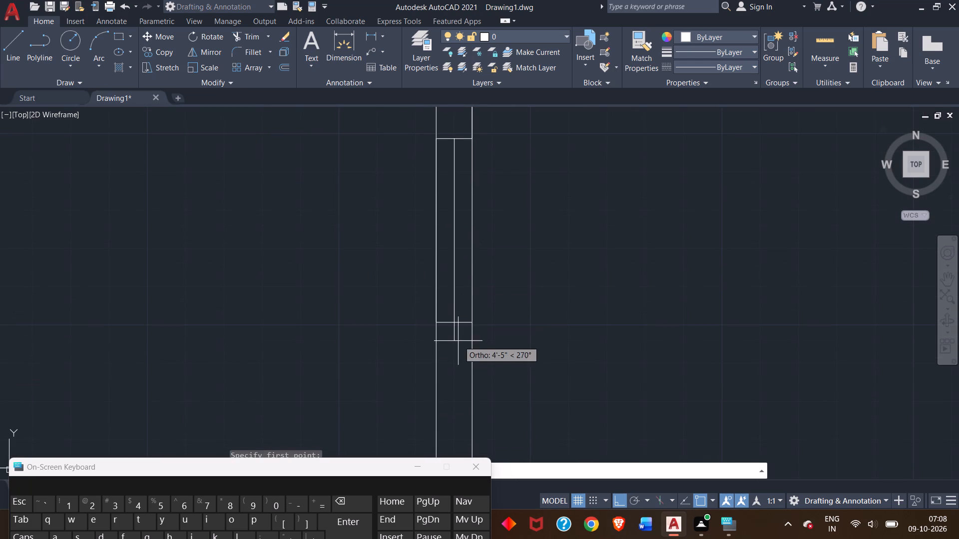
click(455, 323)
right_click(454, 320)
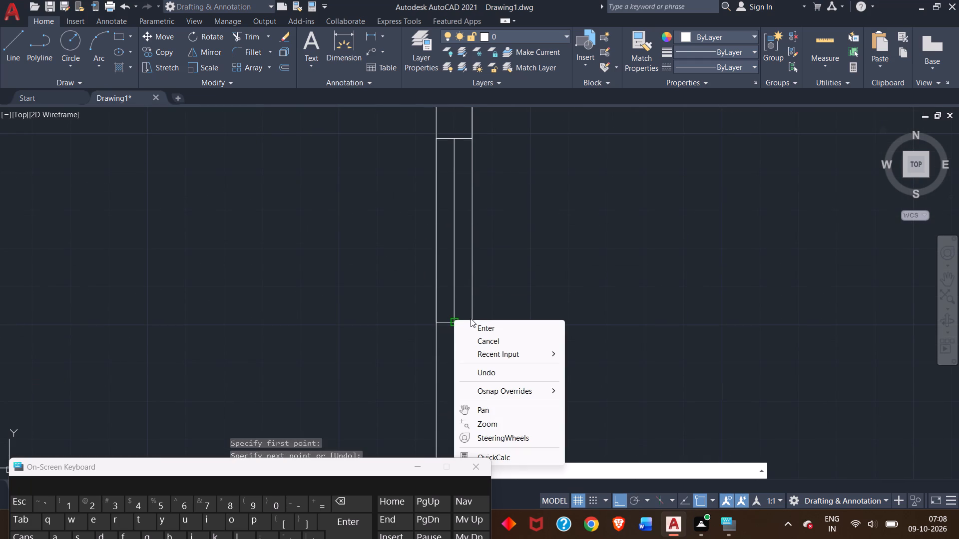
click(473, 324)
Offset the 4' window's centre line 1" toward the room interior to form the second glazing line.
click(456, 270)
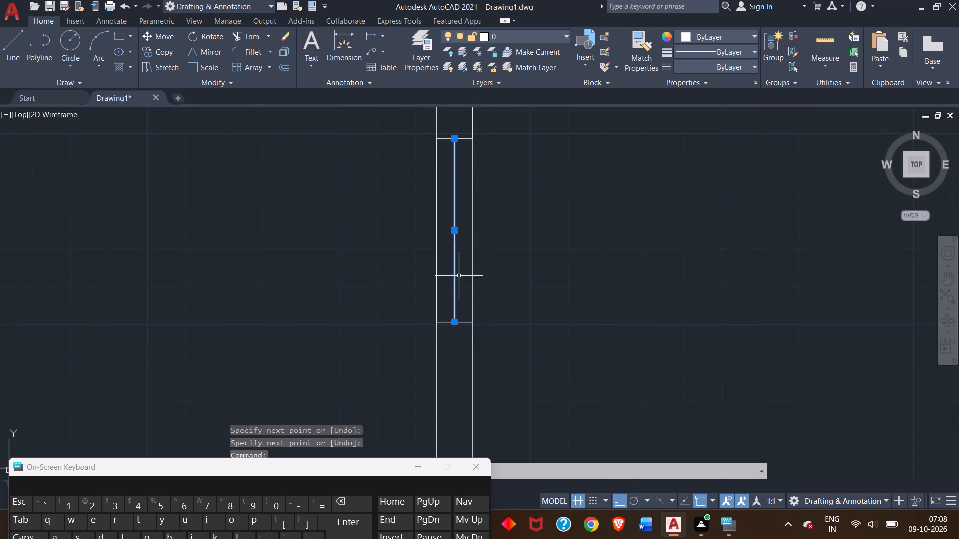
text(off)
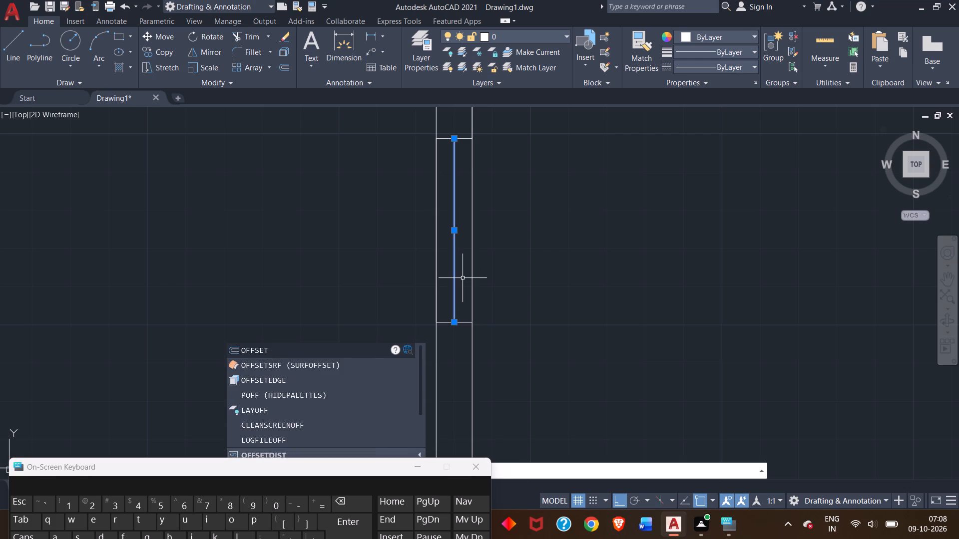
key(Return)
scroll(449, 253, up, 1)
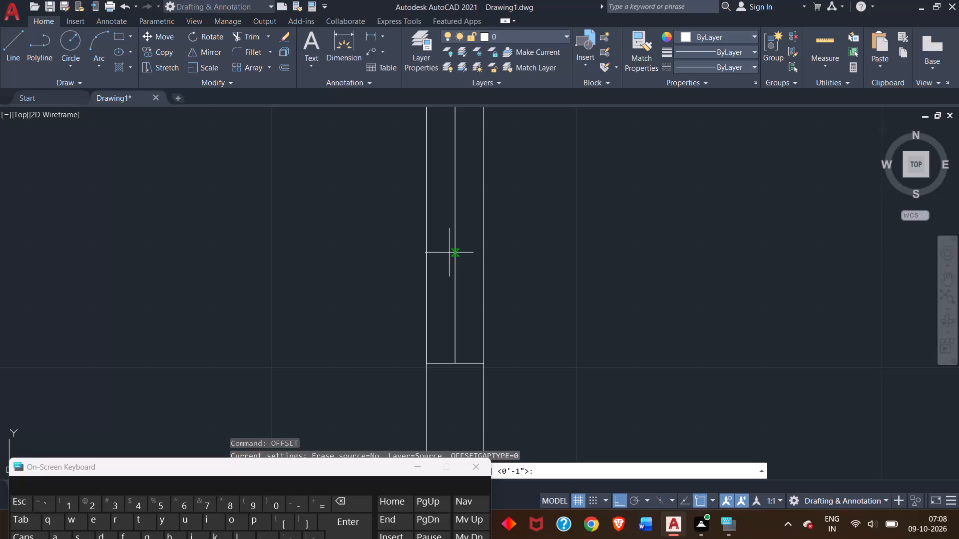
key(1)
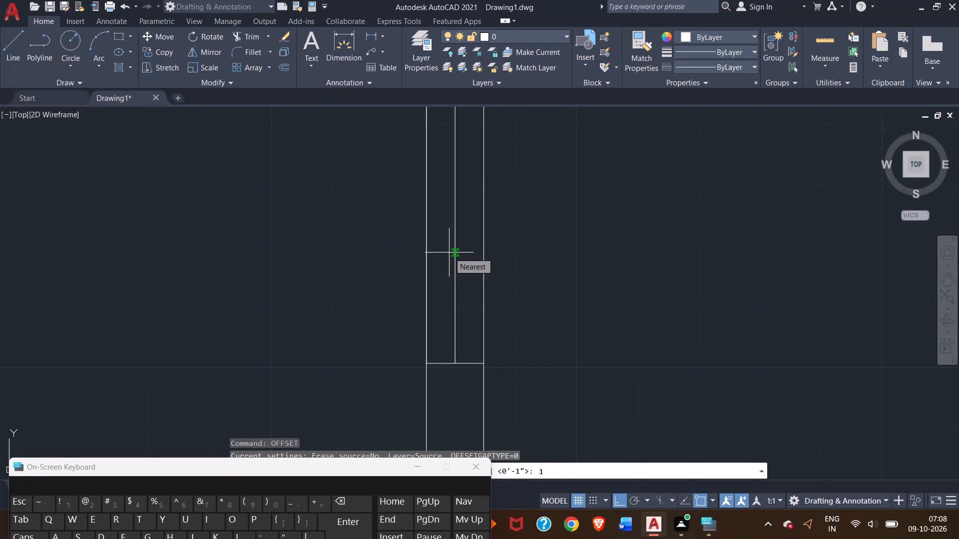
key(shift+quotedbl)
key(Return)
click(447, 251)
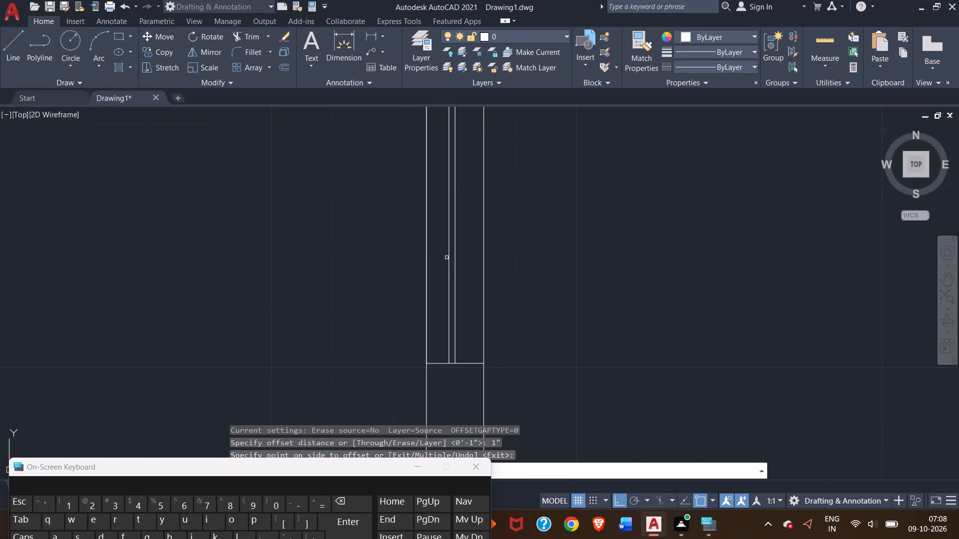
Examine the windows and openings along the right-hand side of both floor plans.
scroll(446, 269, down, 3)
middle_drag(397, 272, 440, 192)
middle_drag(432, 216, 441, 168)
click(13, 52)
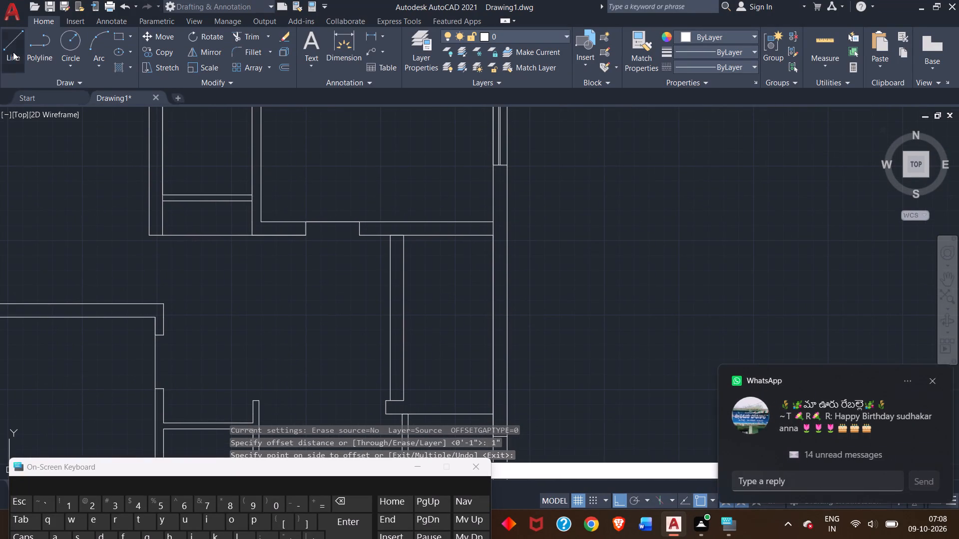
middle_drag(556, 253, 508, 207)
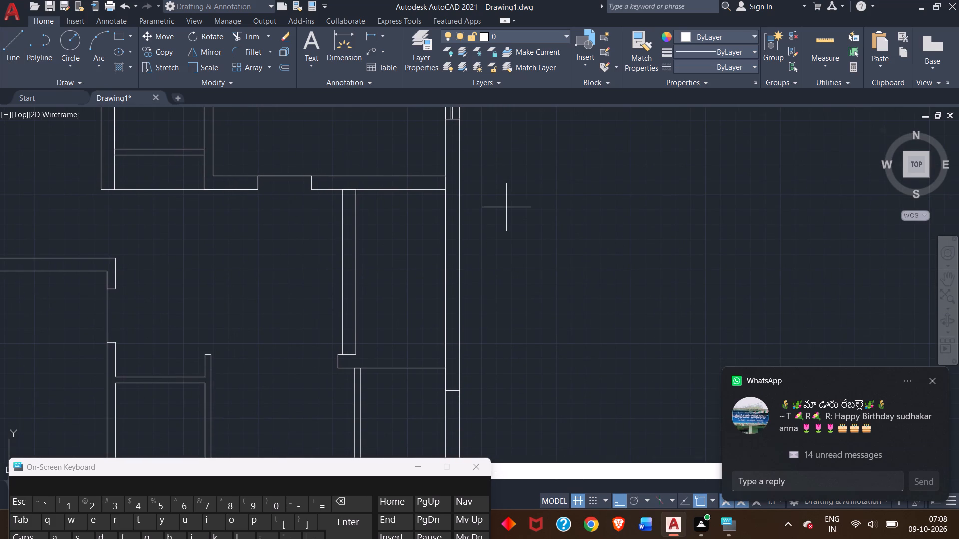
scroll(506, 207, down, 4)
middle_drag(506, 208, 511, 334)
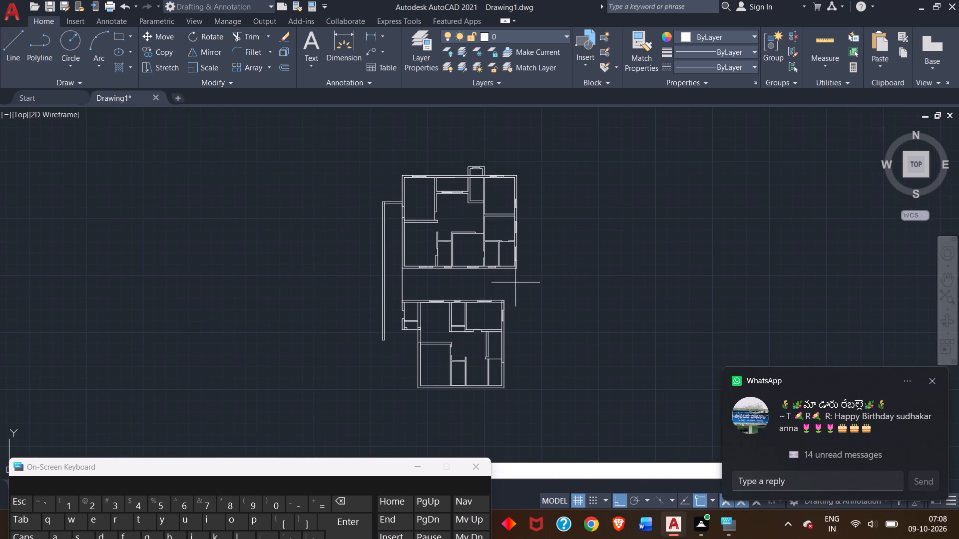
scroll(508, 260, up, 2)
middle_drag(551, 237, 568, 326)
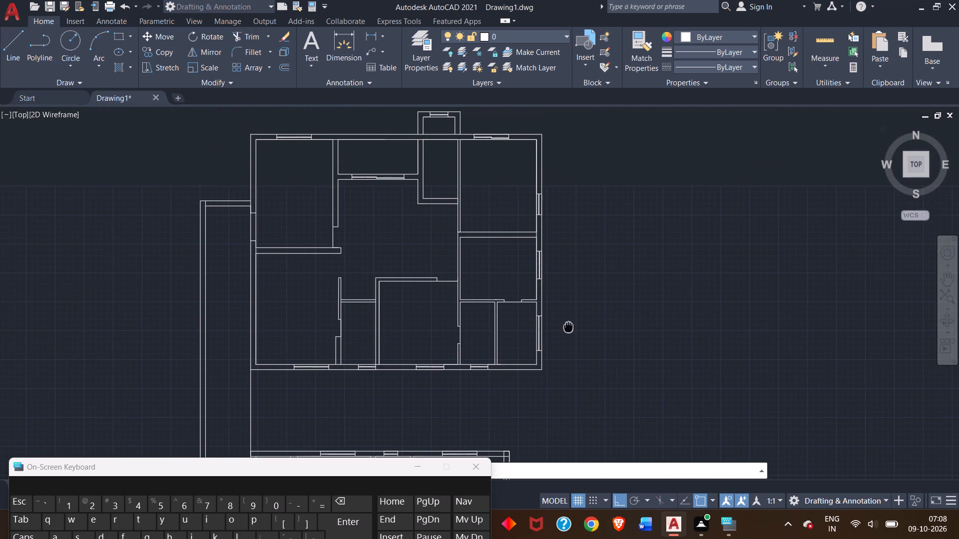
middle_drag(568, 326, 493, 201)
scroll(506, 270, down, 2)
middle_drag(518, 320, 488, 209)
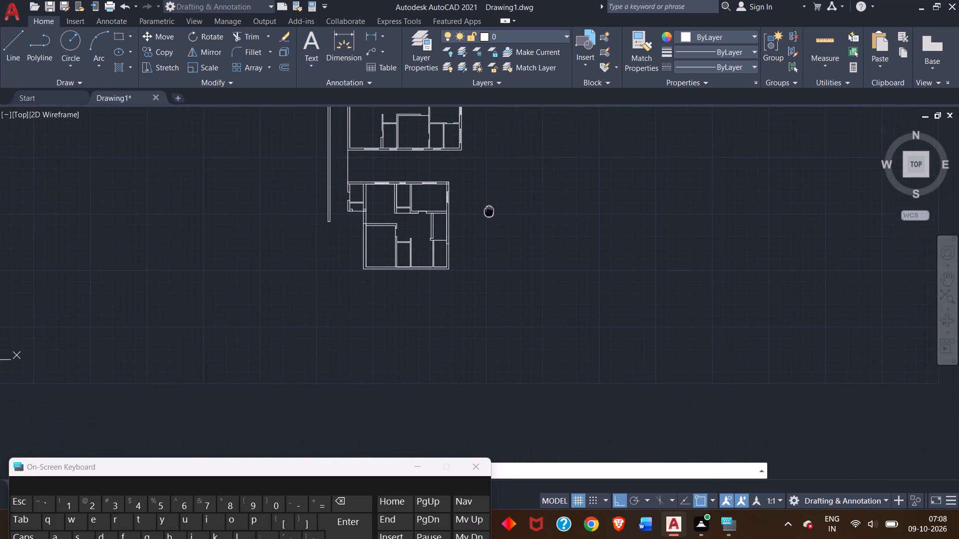
middle_drag(488, 209, 488, 205)
From the top of the 4" wall left of the lower plan's lower-right room, draw a line 2' down its right face, then across the wall.
scroll(437, 274, up, 3)
middle_drag(438, 265, 461, 354)
scroll(461, 354, up, 1)
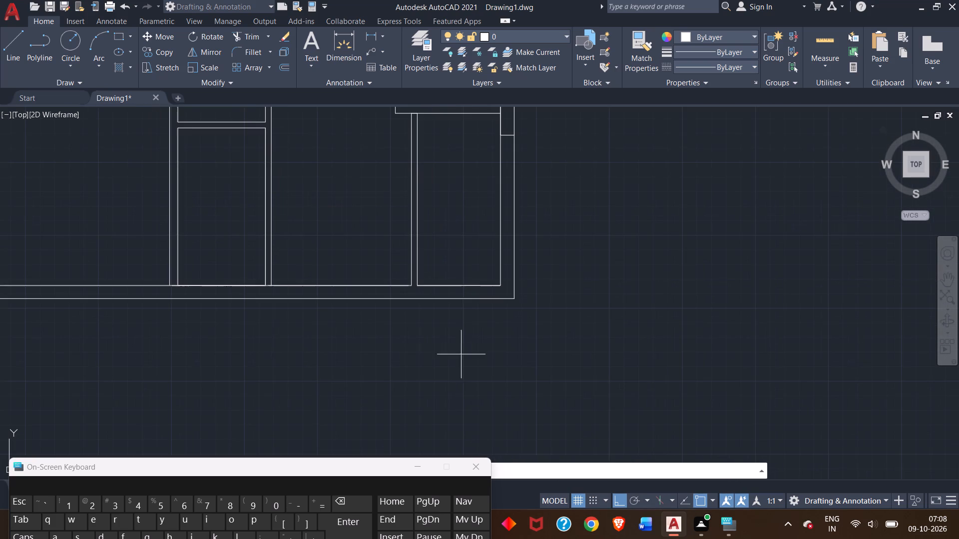
middle_drag(443, 180, 478, 290)
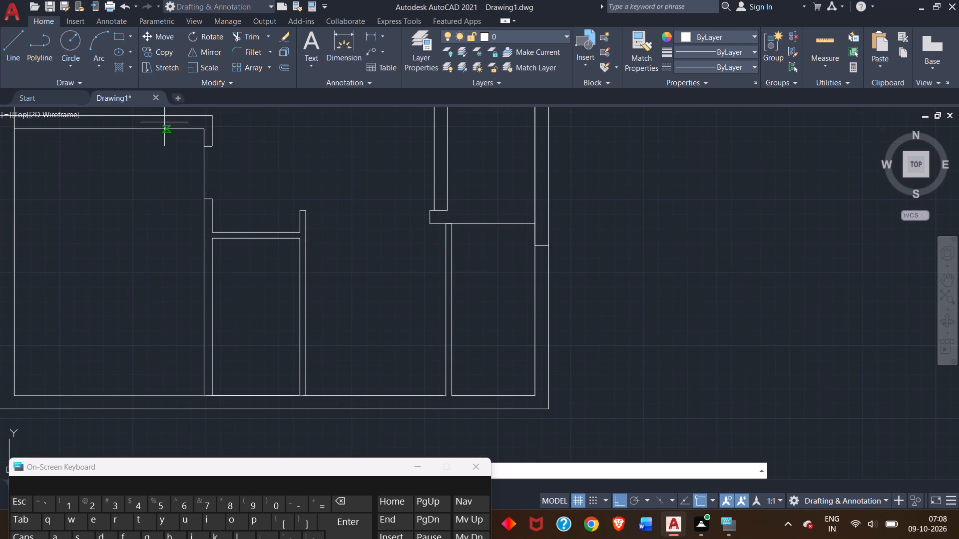
click(21, 52)
scroll(394, 222, up, 1)
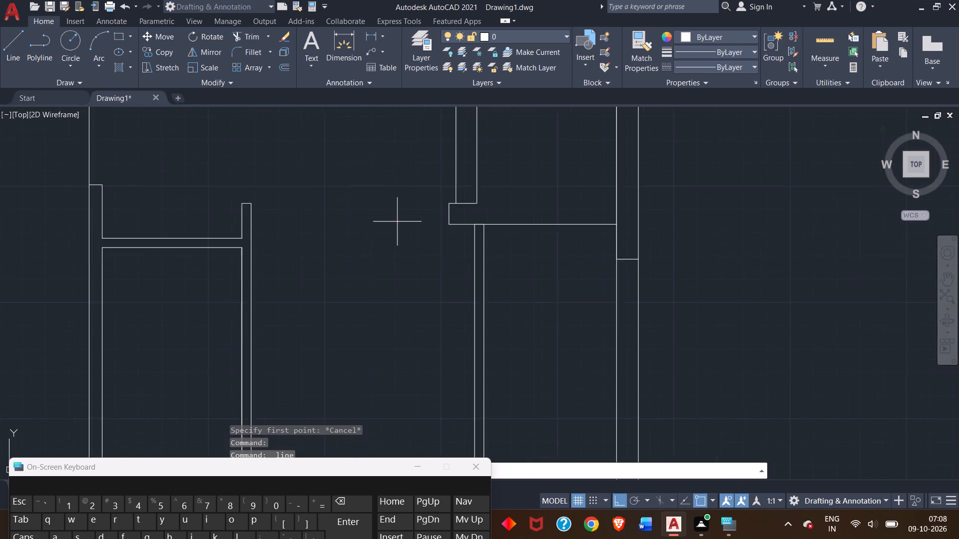
scroll(398, 222, up, 1)
click(532, 228)
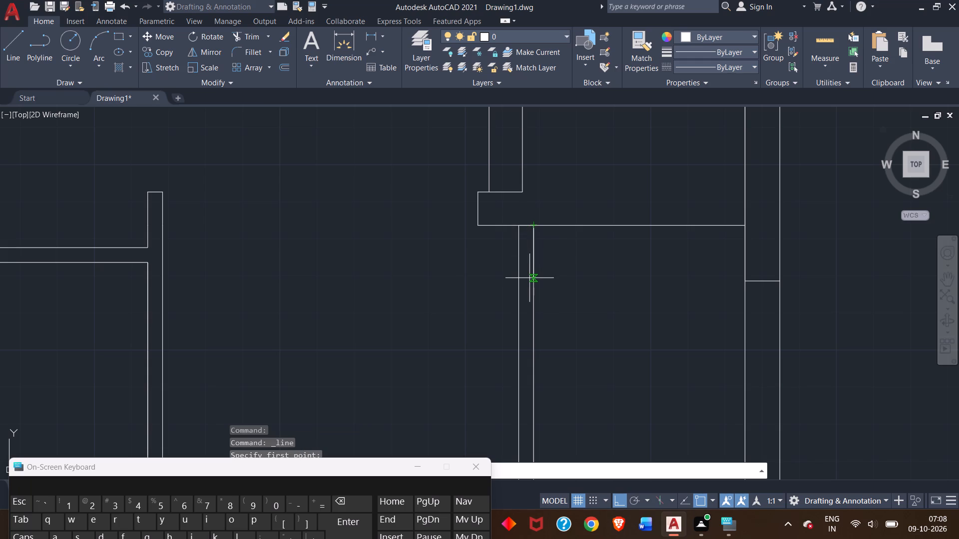
text(2')
key(Return)
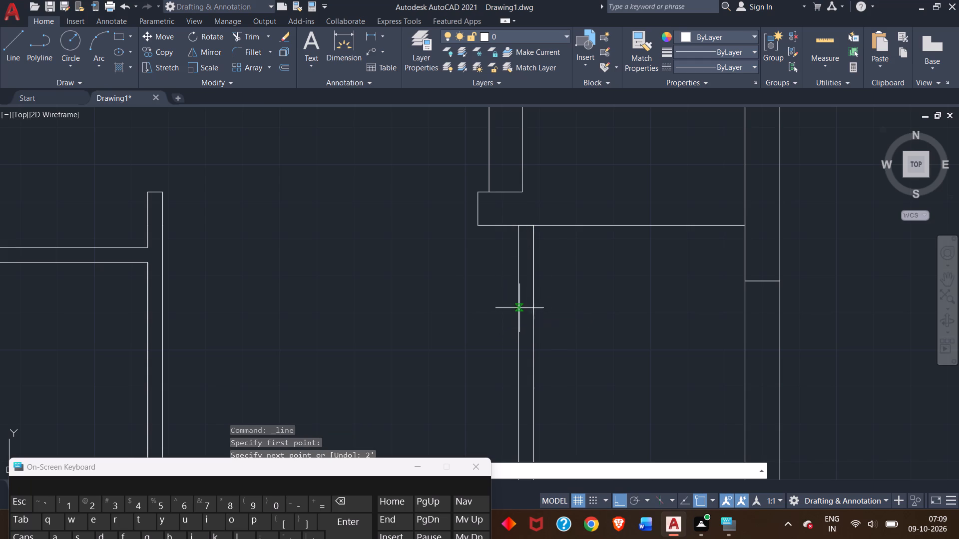
click(518, 316)
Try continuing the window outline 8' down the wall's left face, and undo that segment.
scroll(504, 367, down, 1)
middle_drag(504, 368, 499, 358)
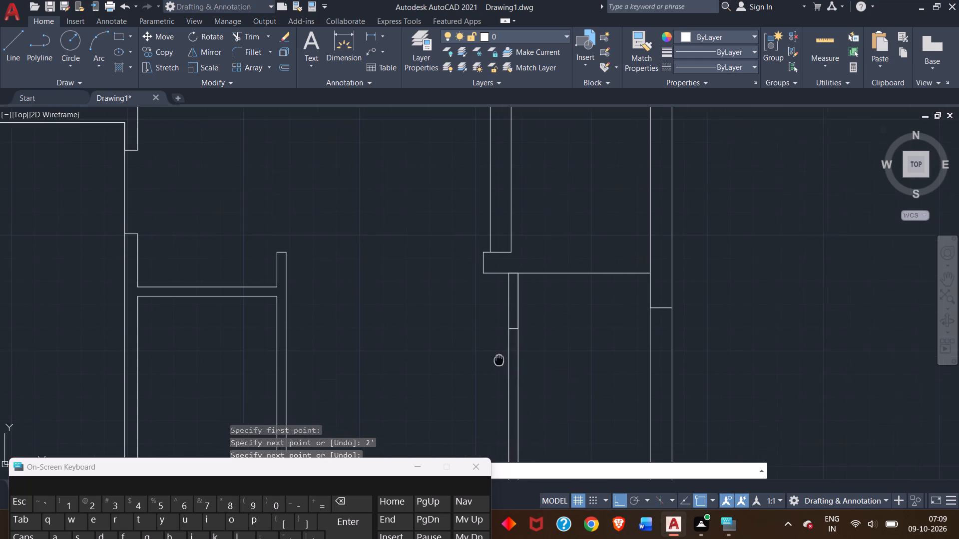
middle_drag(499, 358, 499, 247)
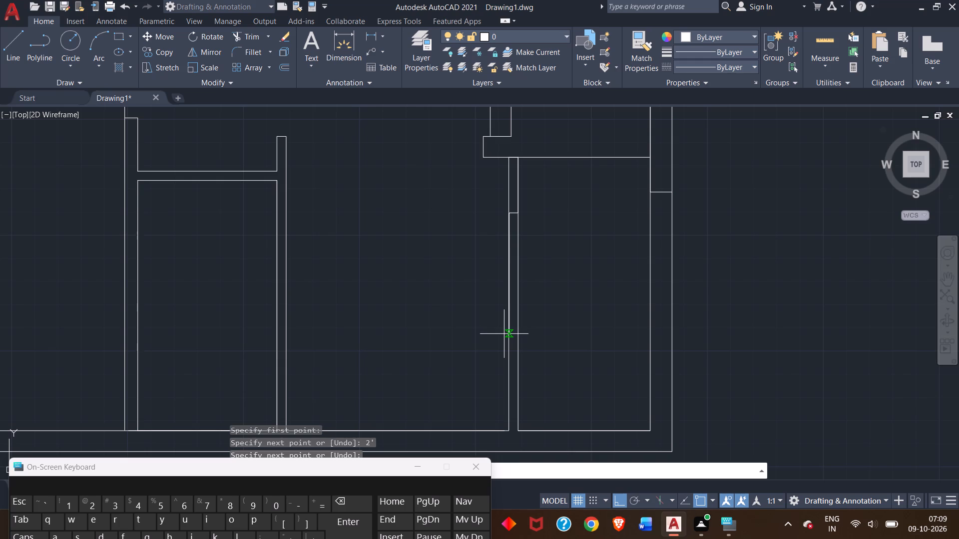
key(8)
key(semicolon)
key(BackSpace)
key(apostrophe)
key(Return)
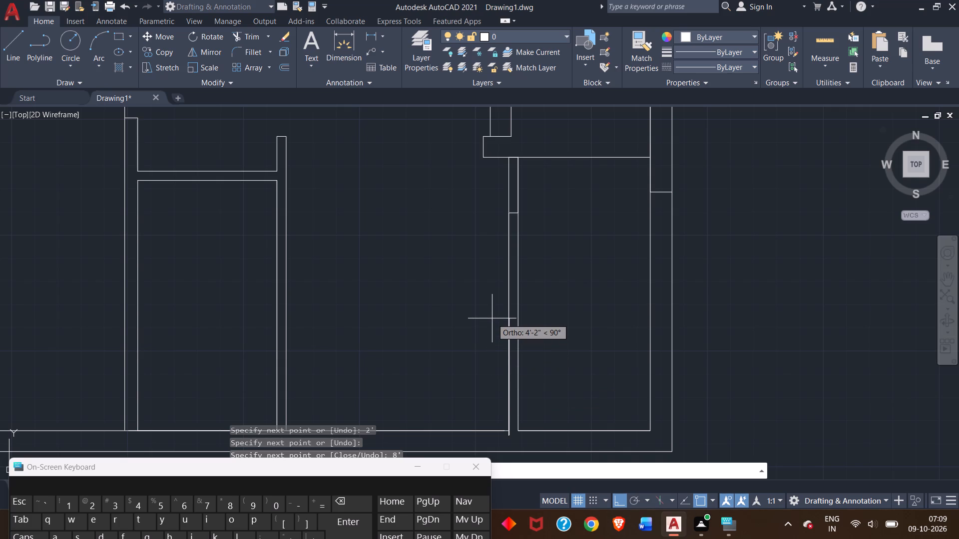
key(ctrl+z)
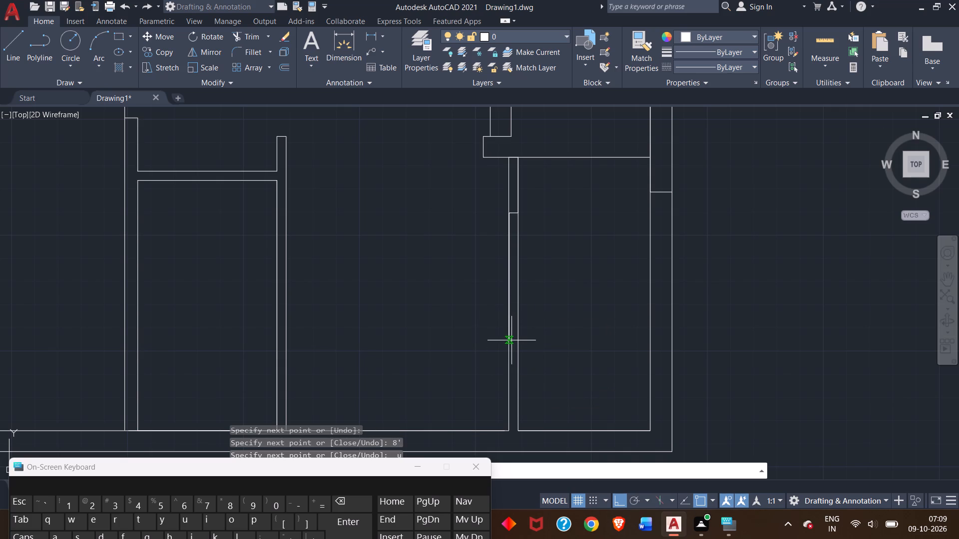
Continue the outline 6' down the wall's left face and across to the right face as the window's lower end.
key(6)
key(apostrophe)
key(Return)
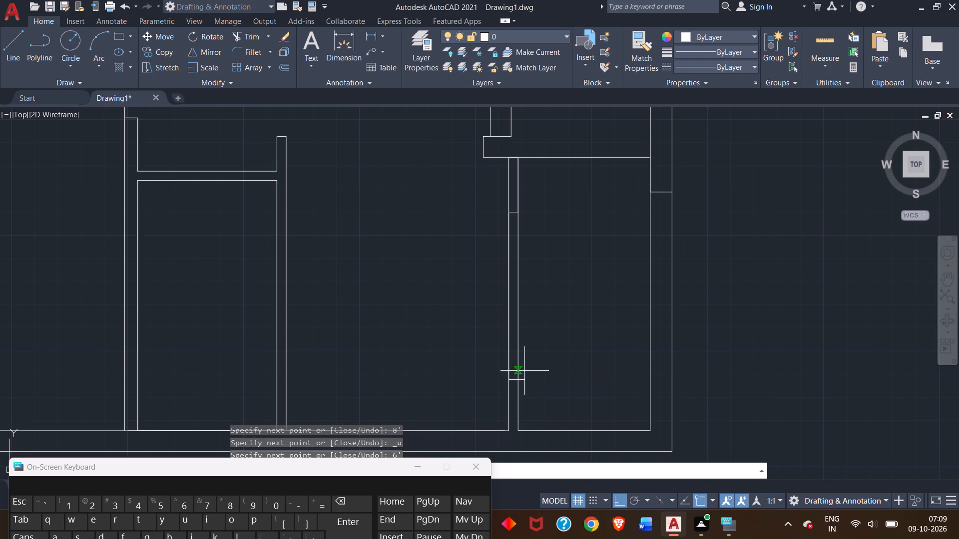
click(519, 379)
right_click(544, 357)
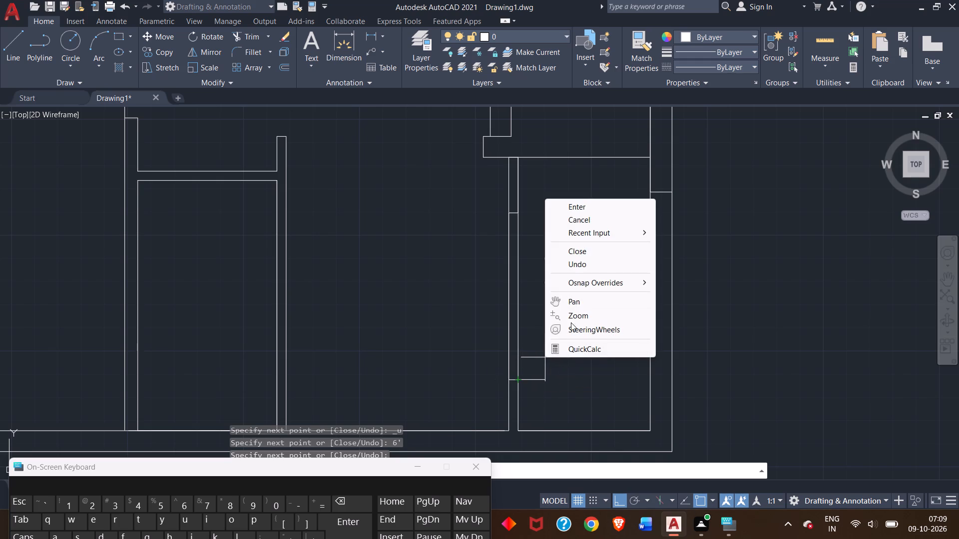
click(572, 206)
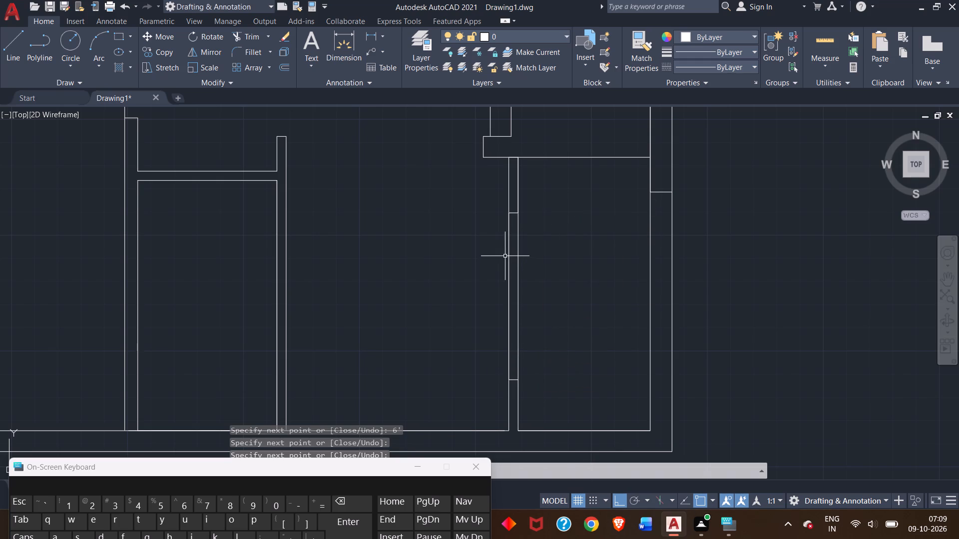
Erase the 6' outline segment lying along the wall's left face.
click(510, 253)
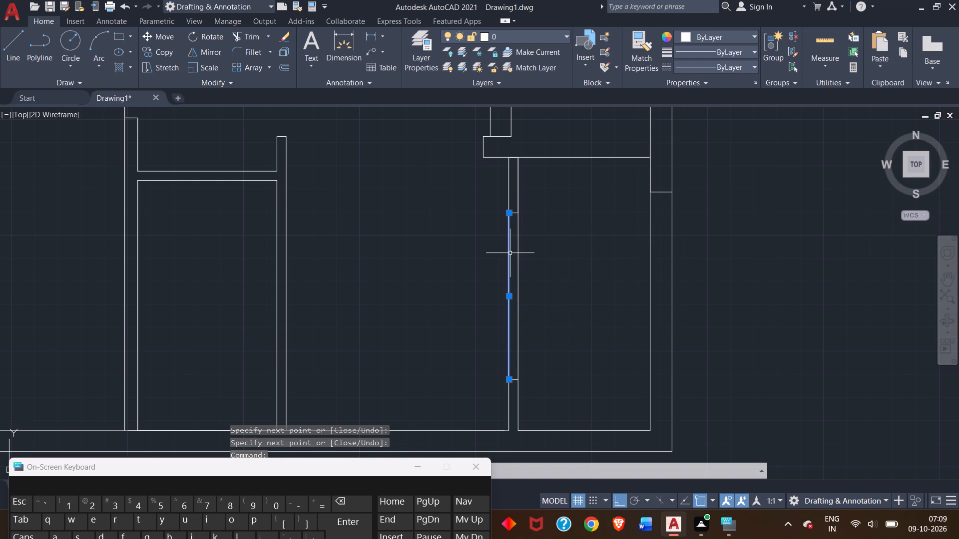
scroll(510, 253, up, 1)
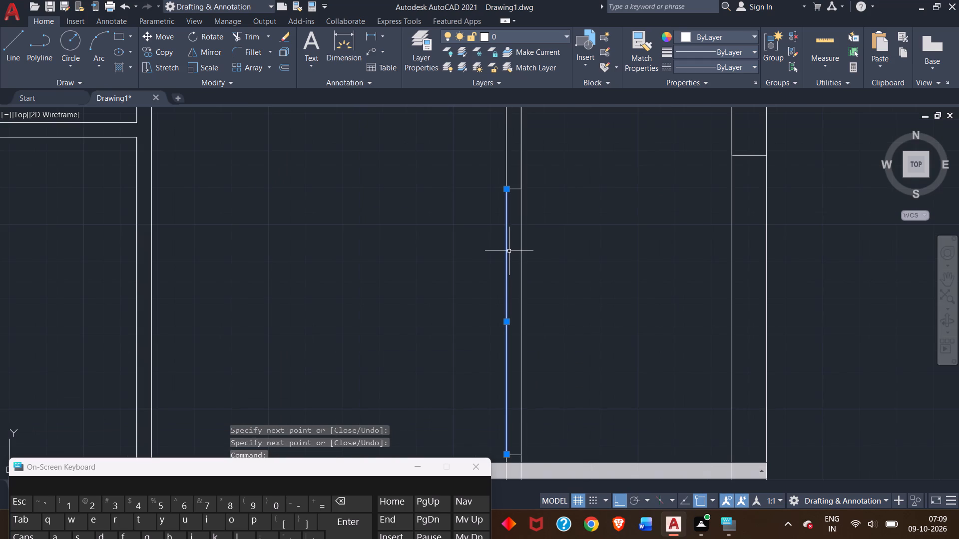
key(Delete)
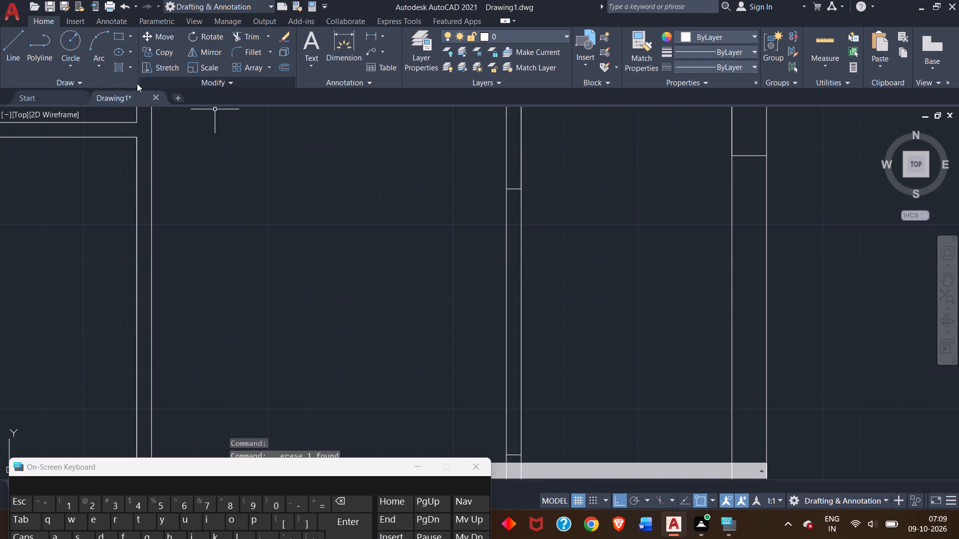
Draw a vertical centre line between the midpoints of the 6' window's two end lines.
click(4, 46)
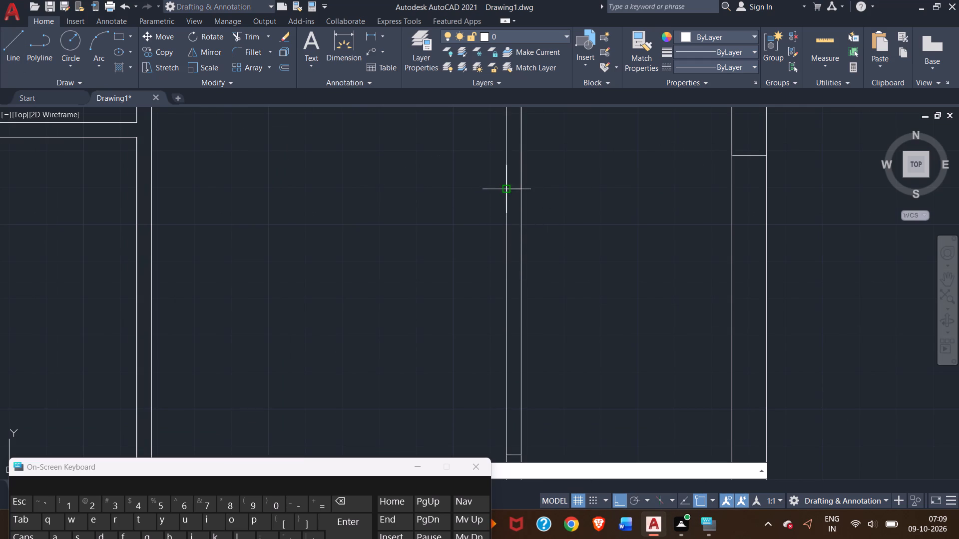
click(513, 192)
middle_drag(518, 359, 515, 235)
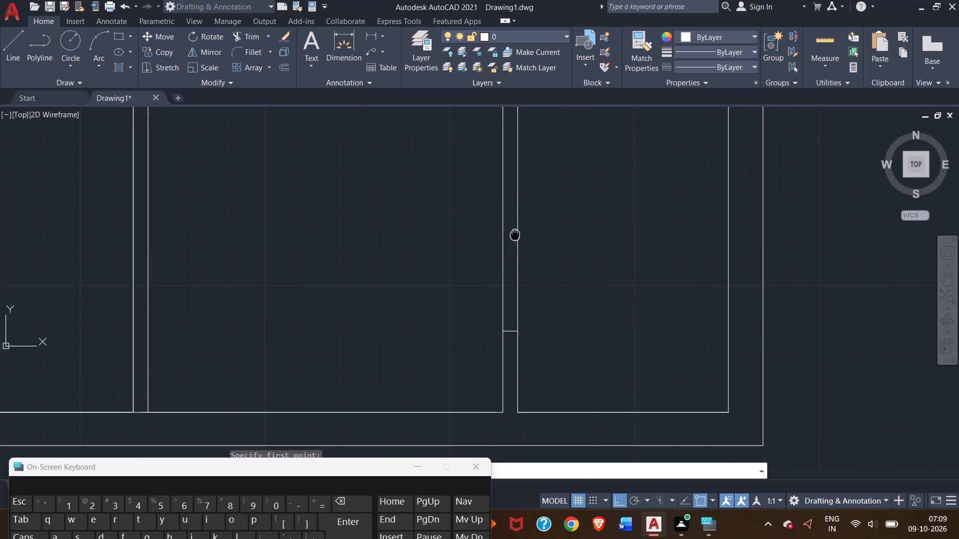
middle_drag(515, 235, 515, 234)
click(512, 330)
right_click(512, 330)
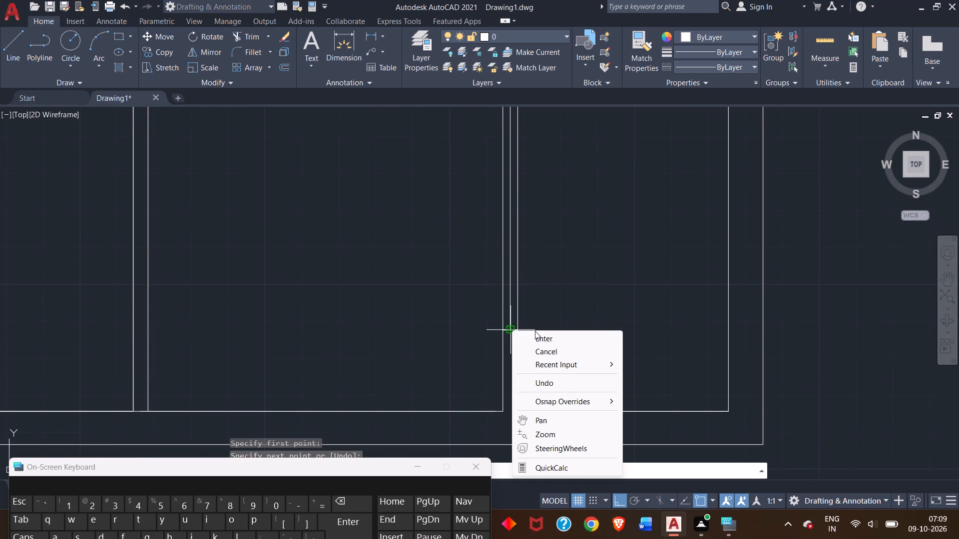
click(540, 335)
Offset the 6' window's centre line 1" toward the wall's left face.
scroll(514, 288, up, 3)
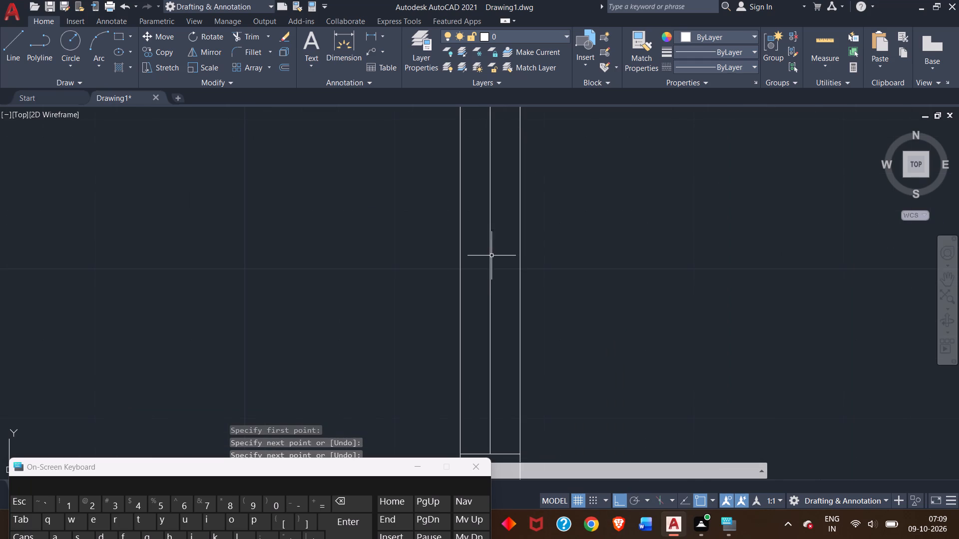
double_click(491, 254)
key(o)
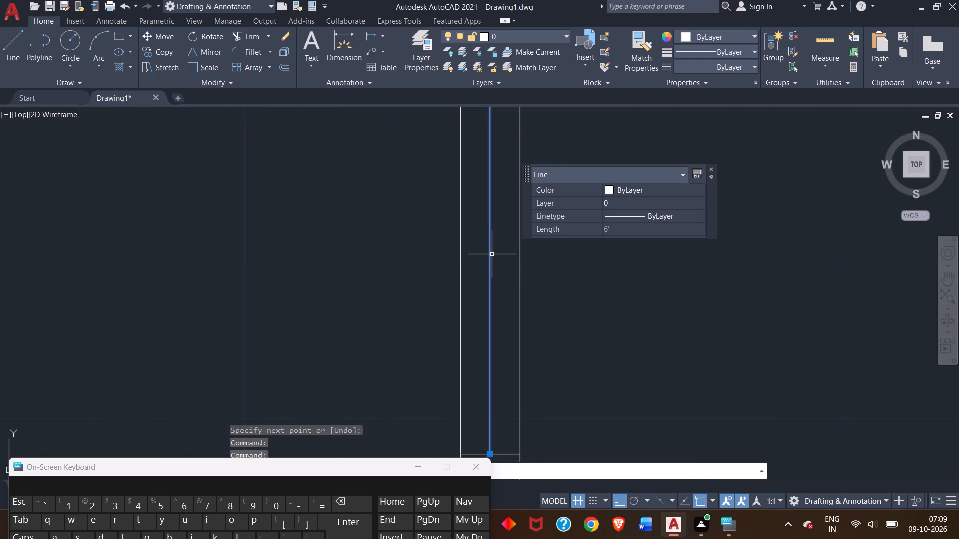
text(ff)
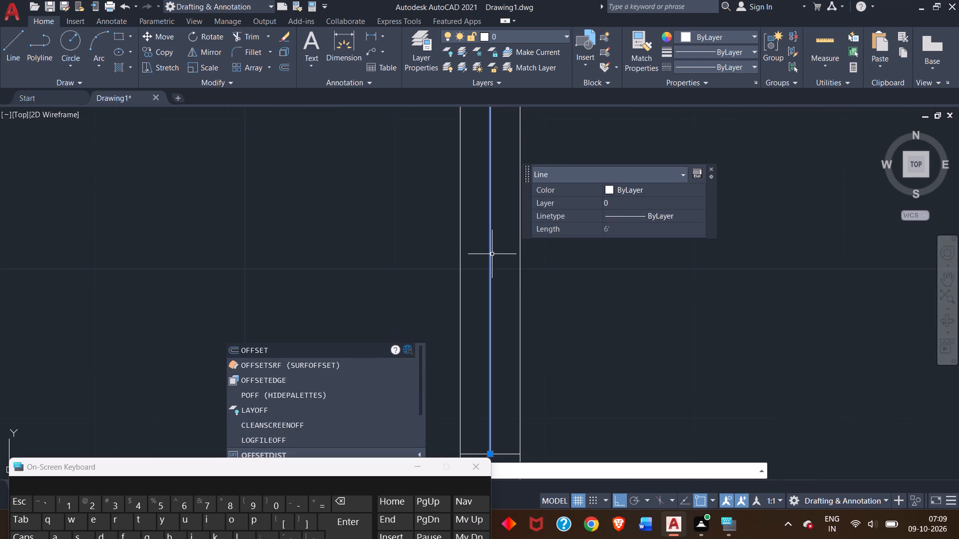
key(Return)
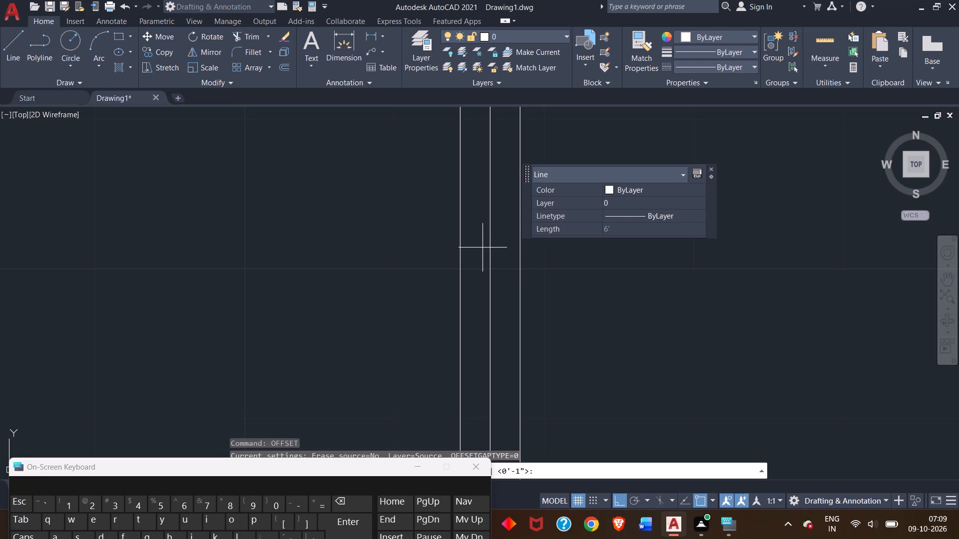
key(1)
key(shift+quotedbl)
key(Return)
key(apostrophe)
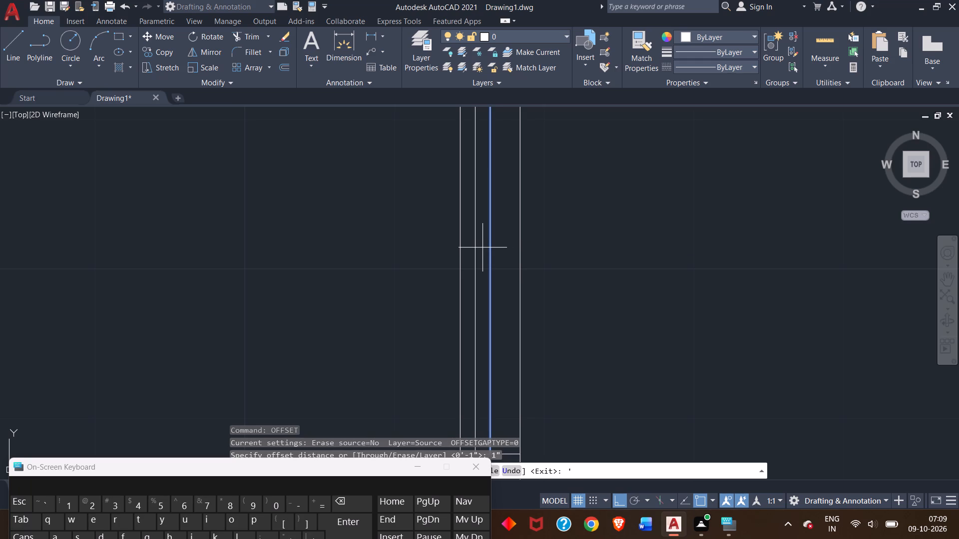
scroll(482, 248, down, 2)
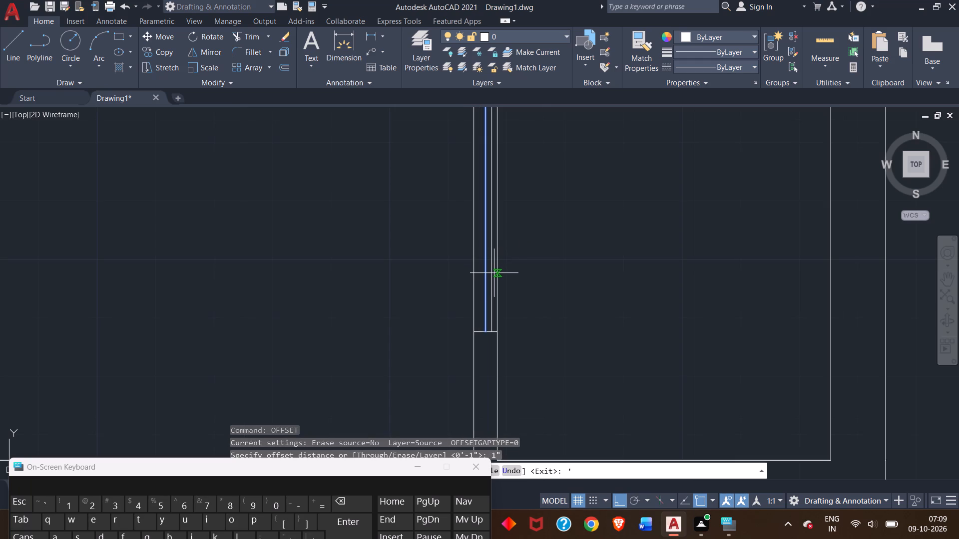
key(ctrl+z)
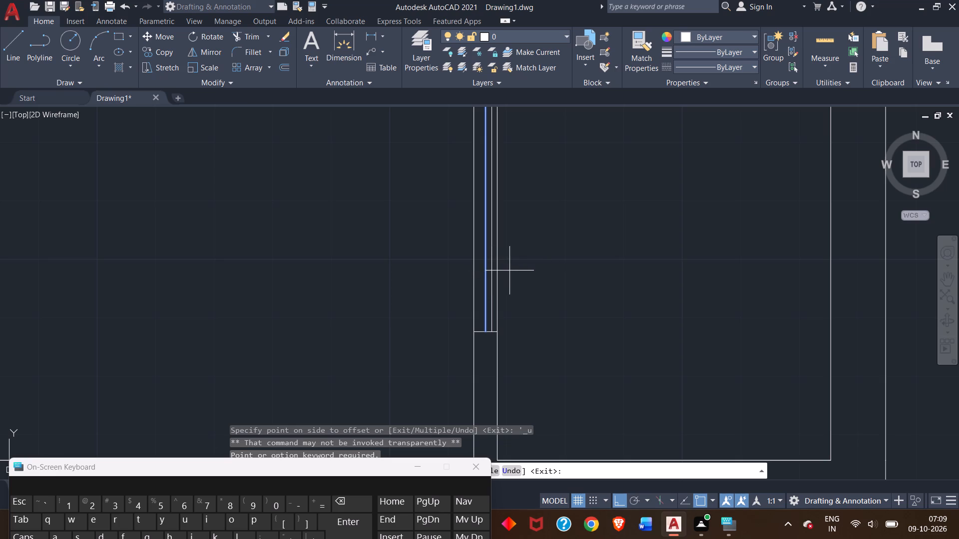
key(ctrl+z)
scroll(485, 253, up, 2)
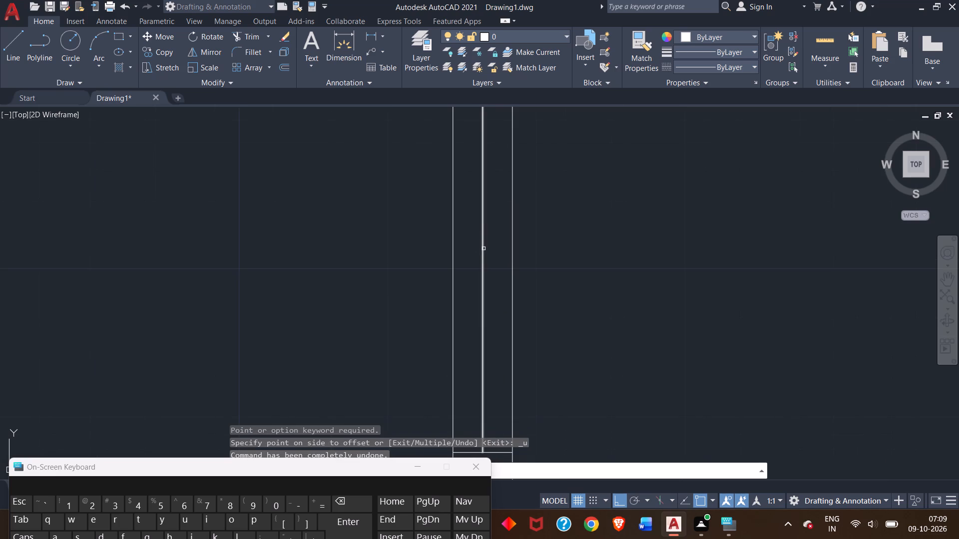
click(483, 248)
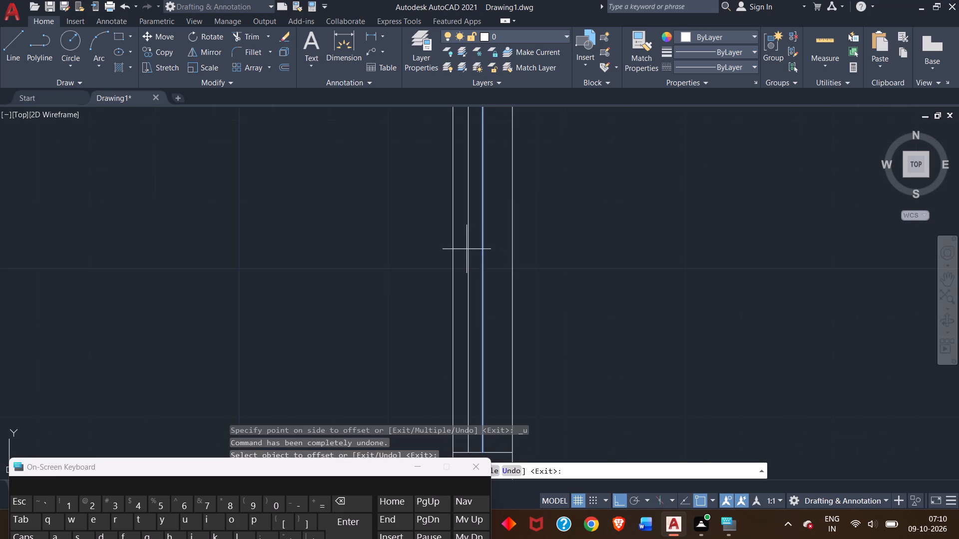
key(1)
key(shift+quotedbl)
key(Return)
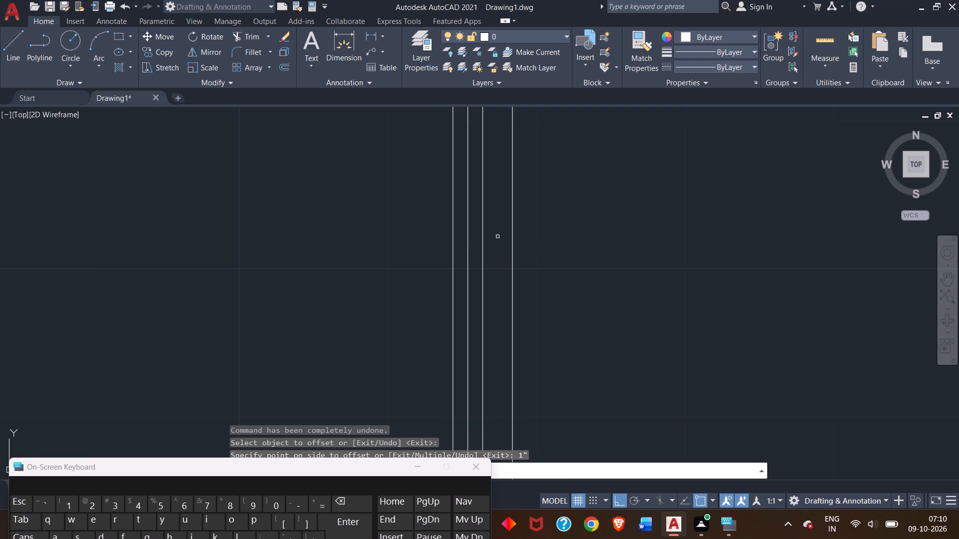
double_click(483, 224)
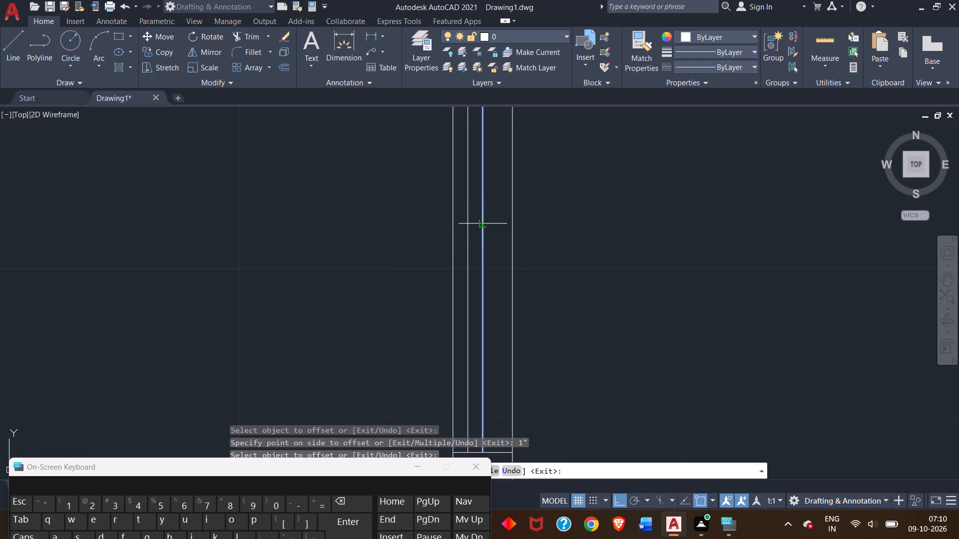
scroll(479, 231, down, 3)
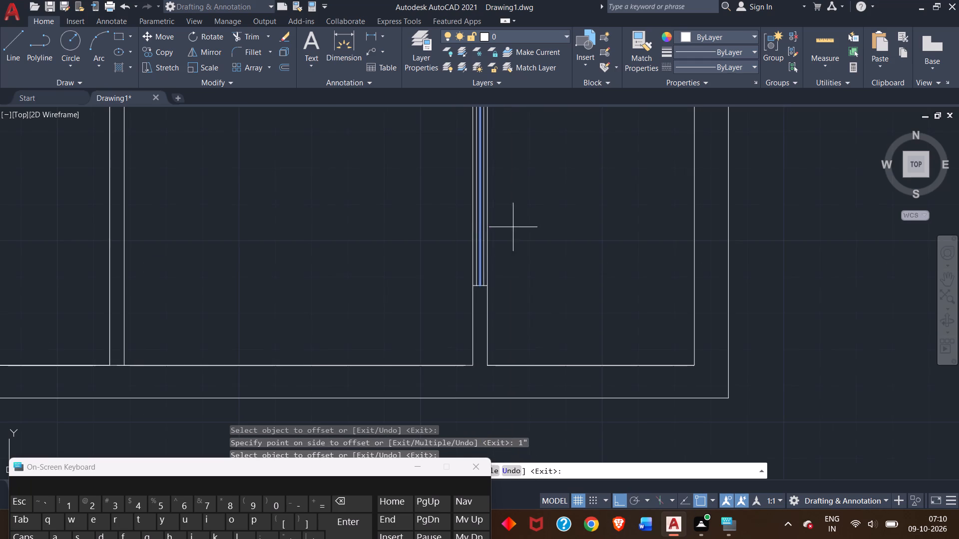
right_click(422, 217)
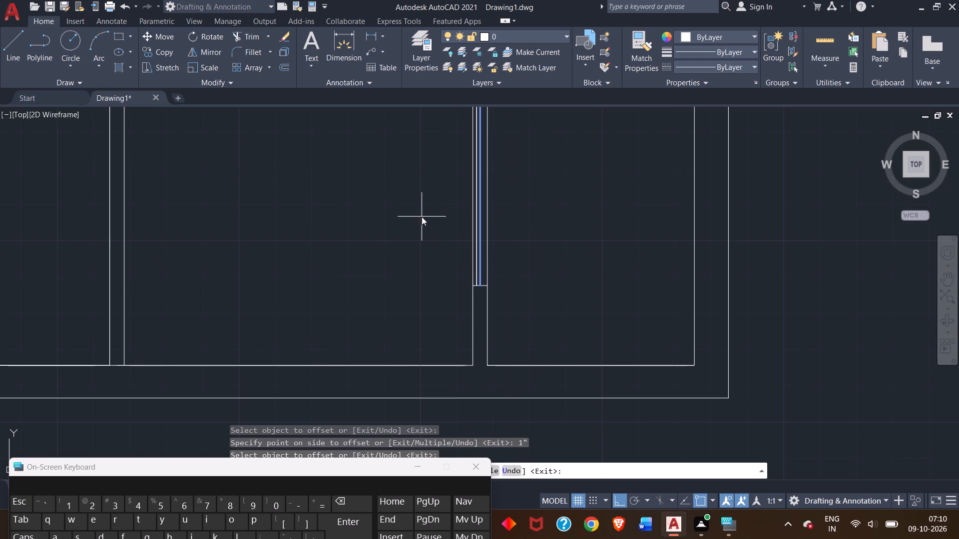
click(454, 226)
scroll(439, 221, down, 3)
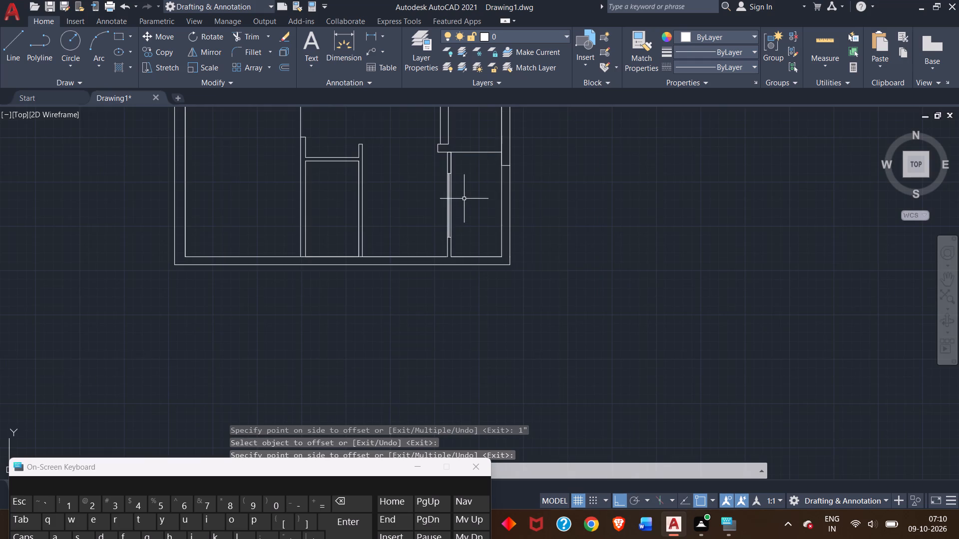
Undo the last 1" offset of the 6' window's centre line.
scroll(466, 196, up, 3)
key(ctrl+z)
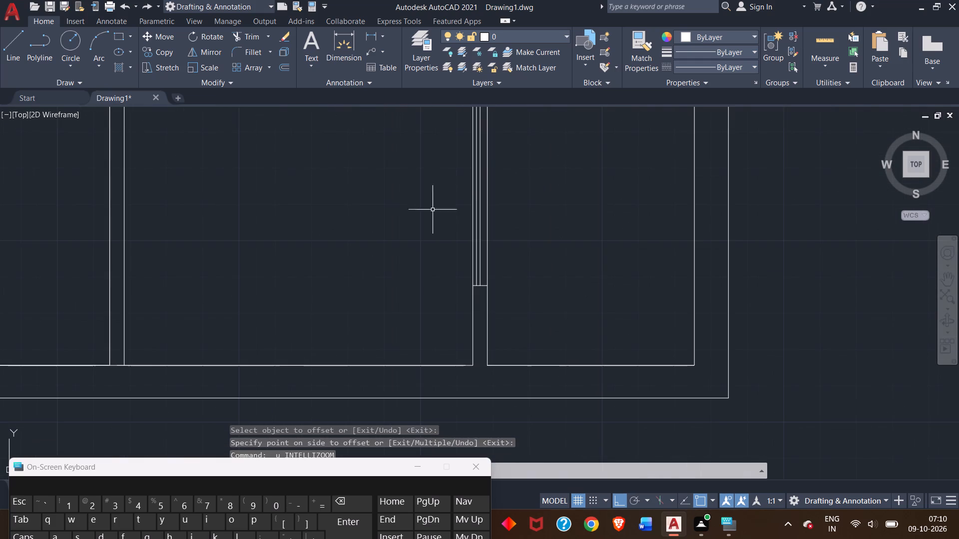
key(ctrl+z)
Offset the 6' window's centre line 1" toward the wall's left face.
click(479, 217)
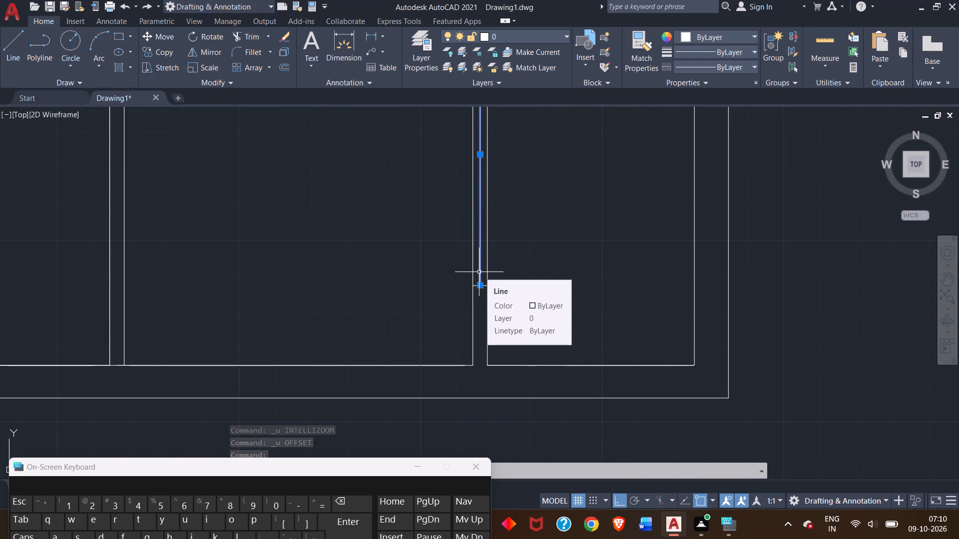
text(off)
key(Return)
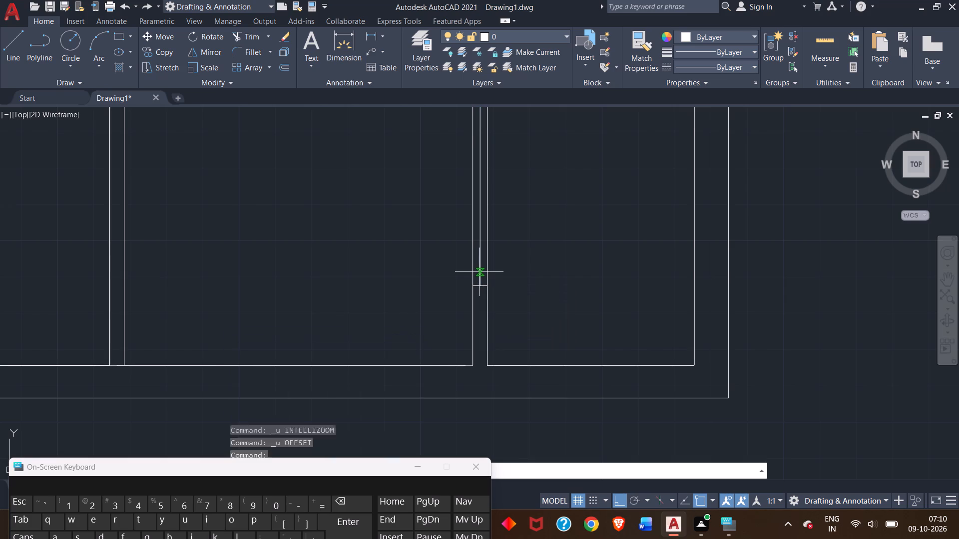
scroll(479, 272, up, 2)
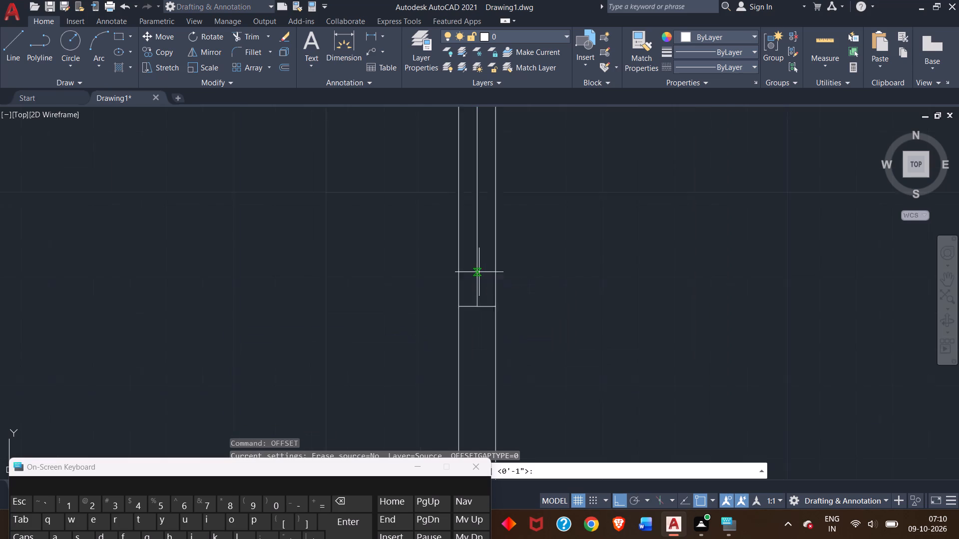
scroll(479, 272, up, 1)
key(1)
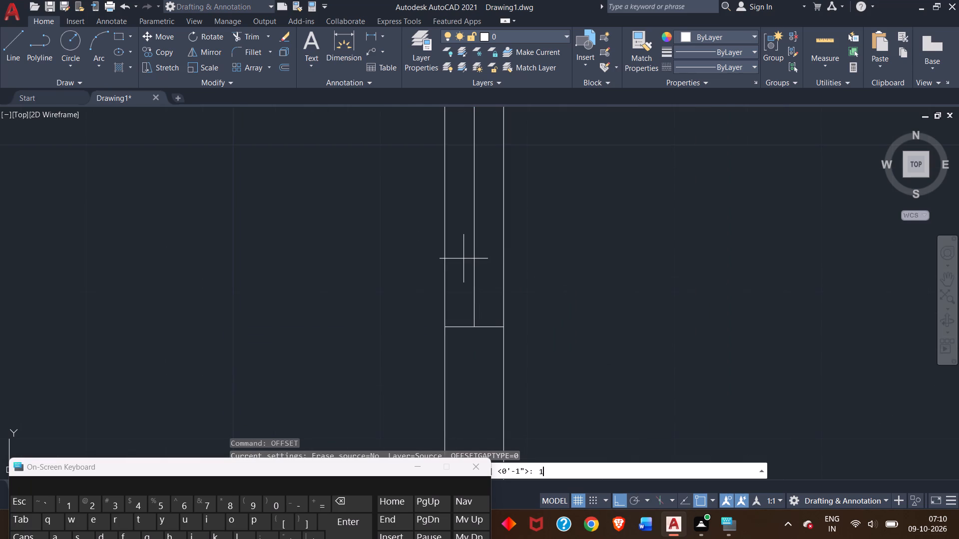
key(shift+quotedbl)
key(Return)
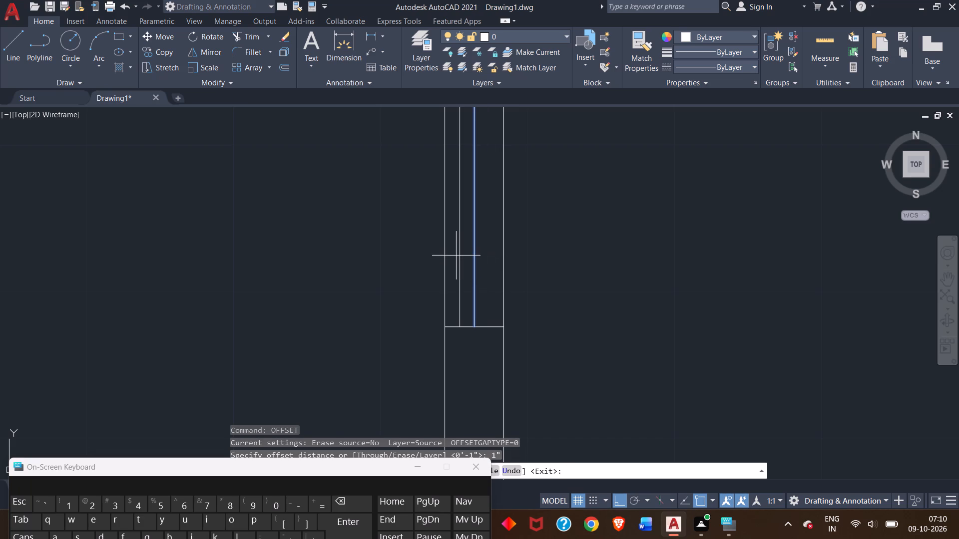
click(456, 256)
Examine the 6' window in the 4" wall against the existing windows in the outer walls.
scroll(471, 255, down, 5)
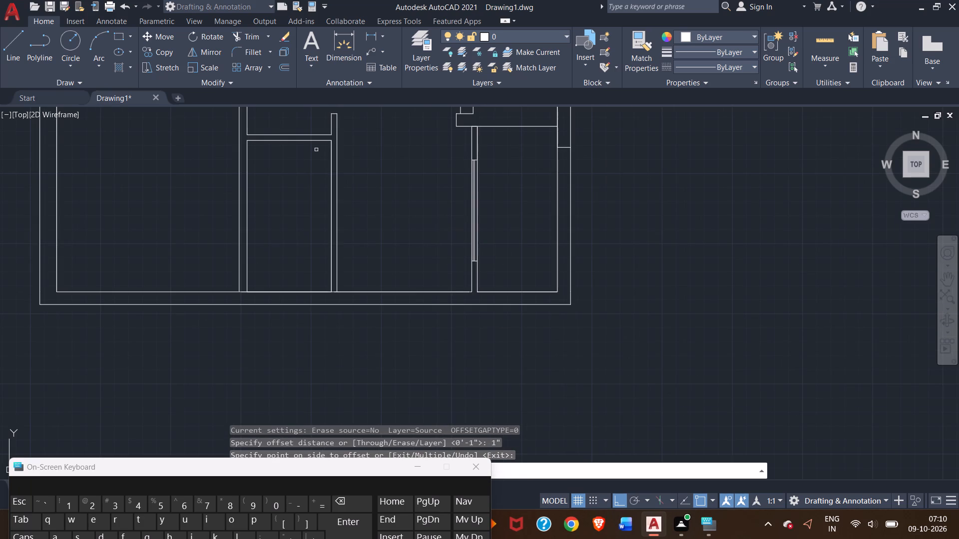
middle_drag(389, 135, 414, 300)
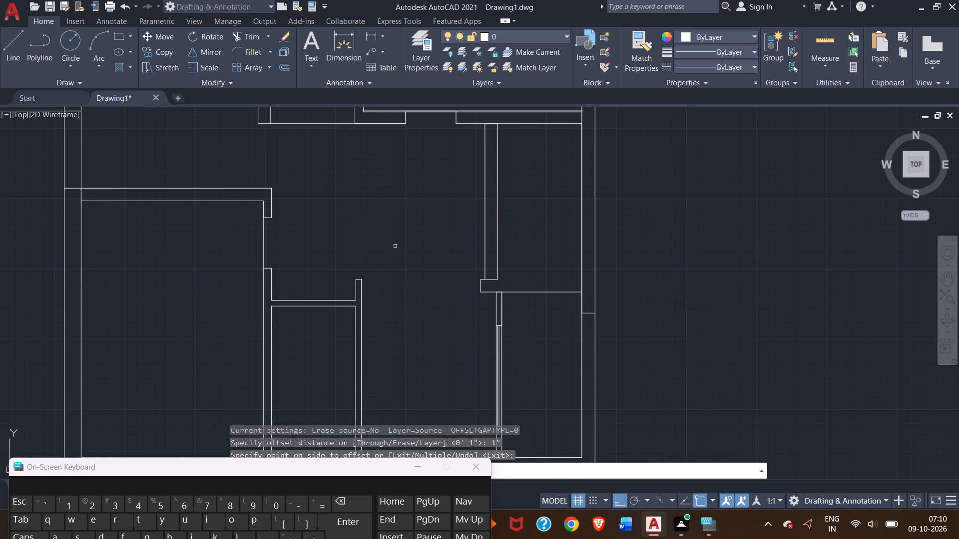
middle_drag(438, 171, 413, 320)
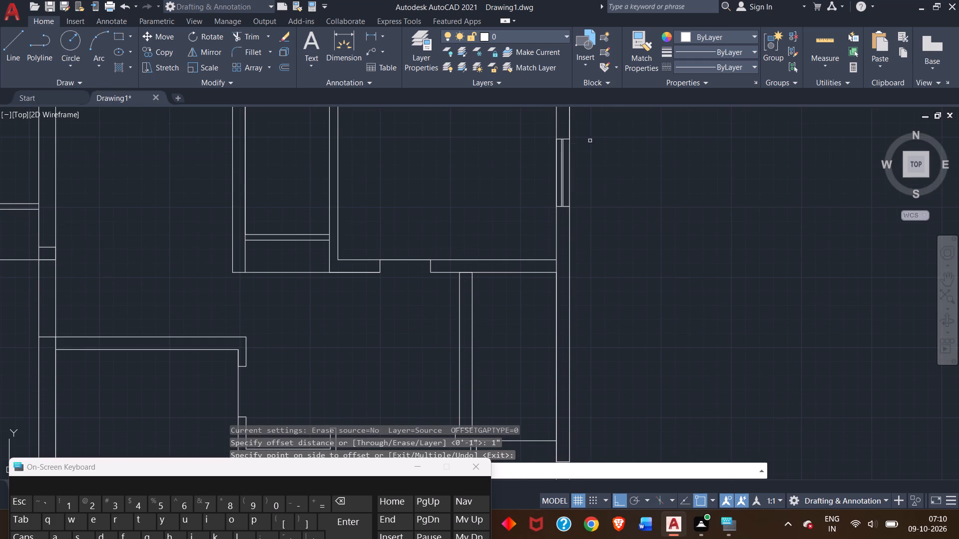
scroll(551, 159, up, 4)
scroll(418, 267, down, 3)
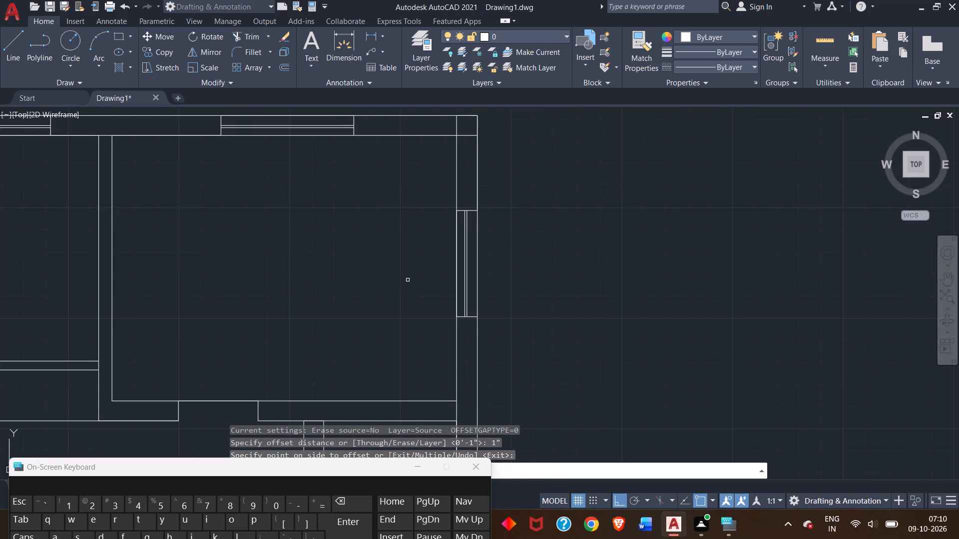
middle_drag(406, 280, 411, 179)
scroll(411, 179, down, 3)
scroll(401, 345, up, 3)
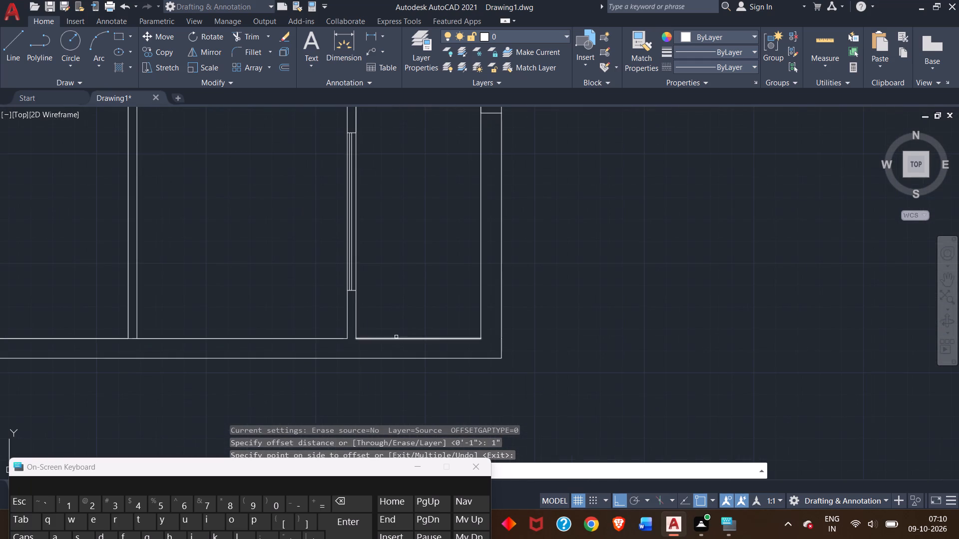
scroll(389, 259, up, 2)
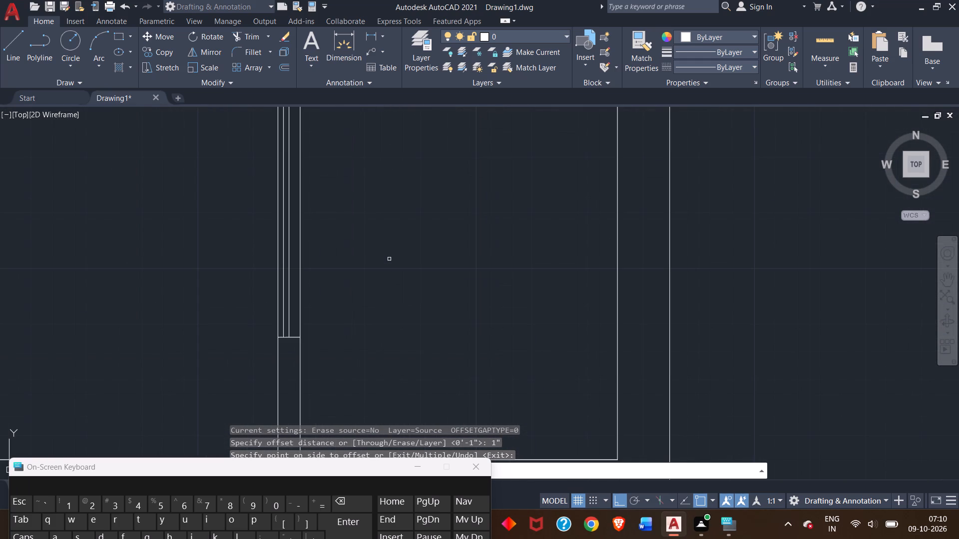
scroll(388, 259, down, 4)
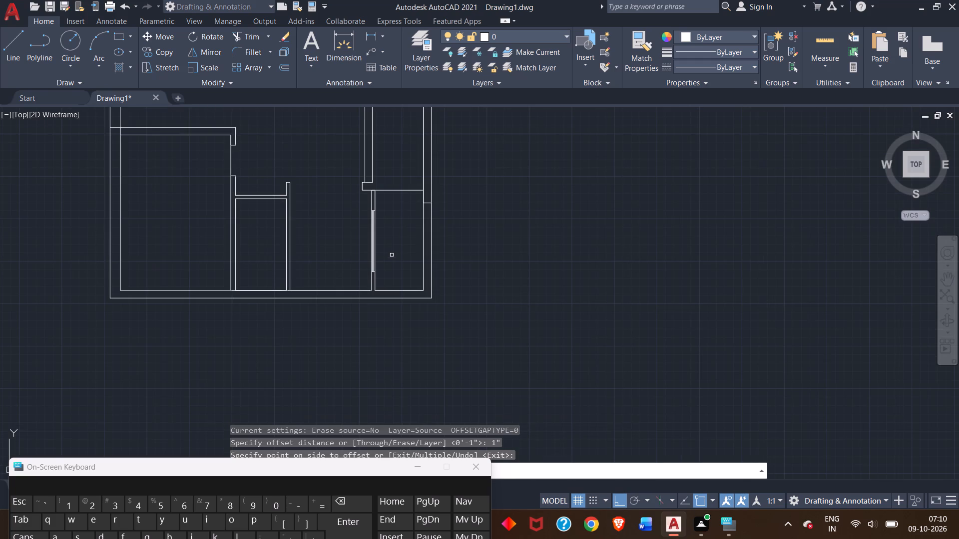
middle_drag(345, 208, 366, 357)
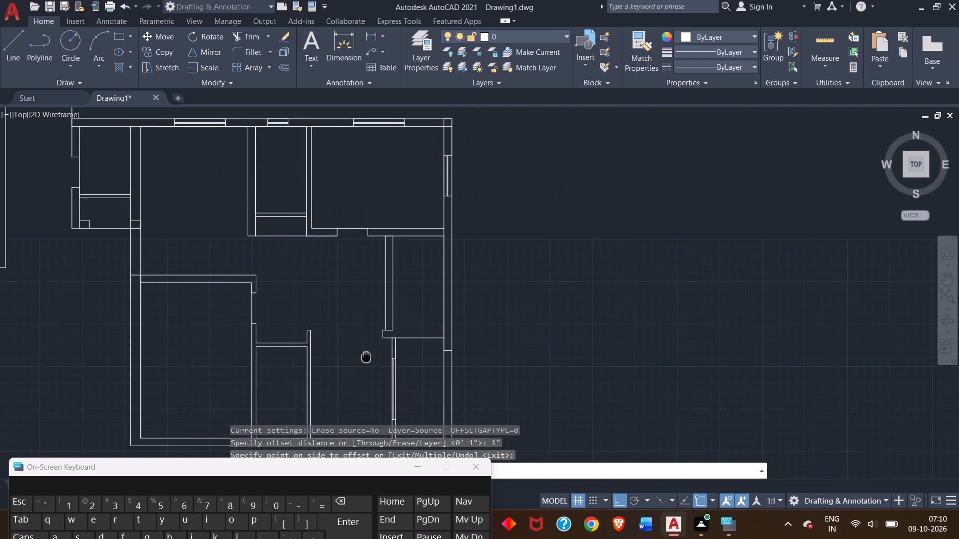
middle_drag(366, 357, 363, 310)
scroll(399, 317, up, 1)
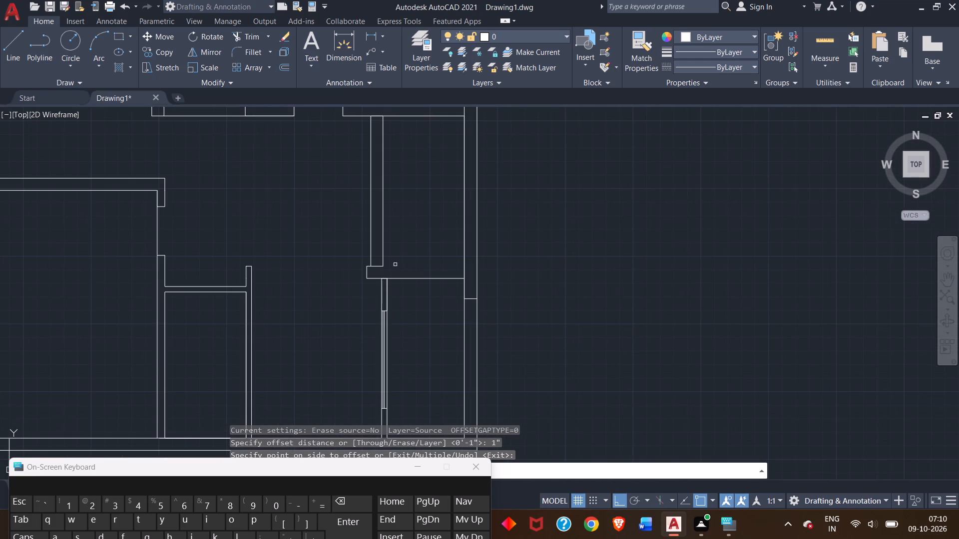
middle_drag(400, 232, 412, 314)
scroll(411, 304, up, 1)
middle_drag(411, 304, 410, 303)
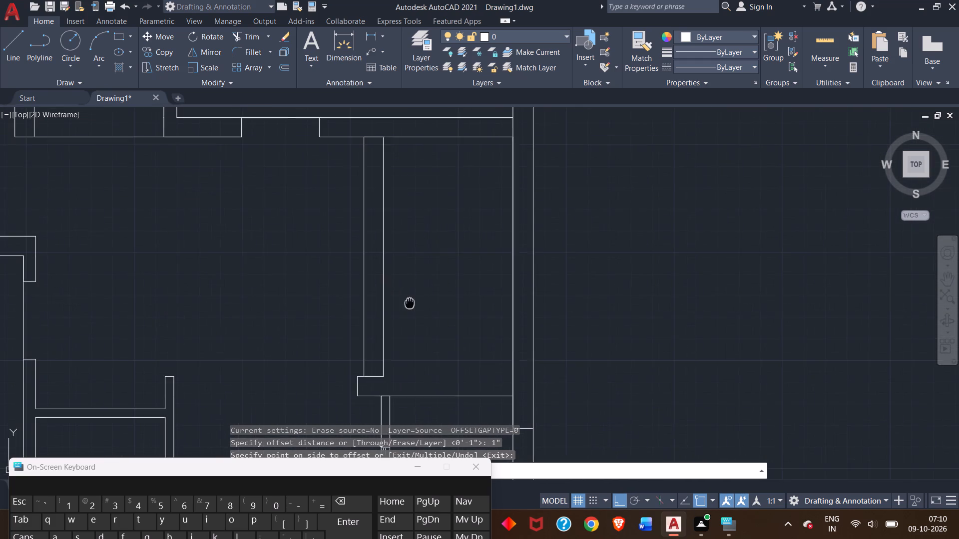
Trim away the two inner vertical lines of the 6' window in the 4" wall.
middle_drag(410, 303, 393, 172)
scroll(386, 349, up, 2)
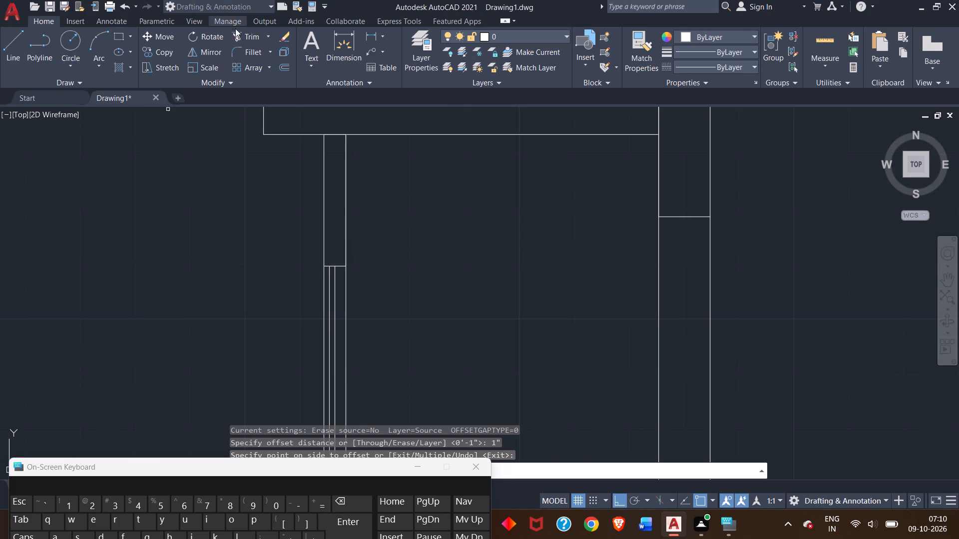
double_click(242, 31)
middle_drag(314, 413, 326, 309)
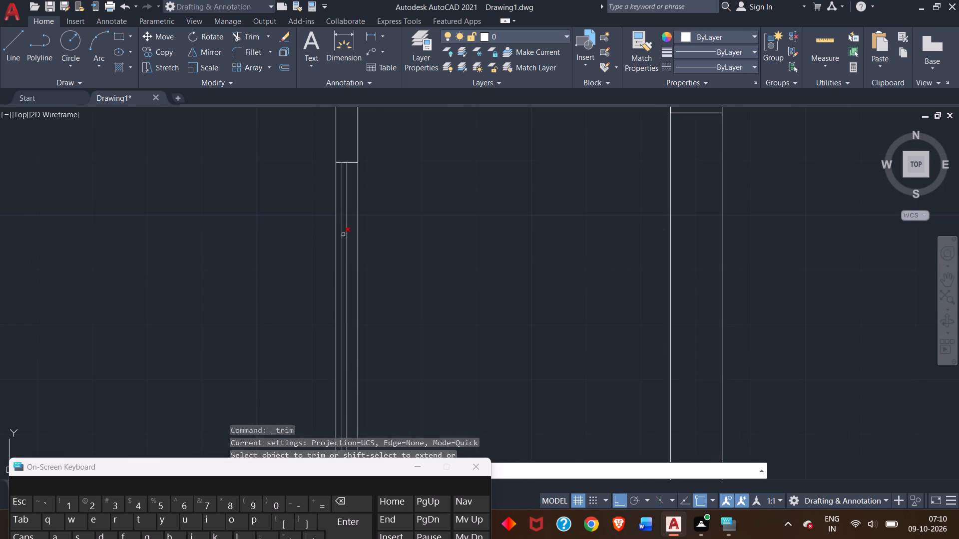
scroll(343, 235, up, 2)
click(346, 223)
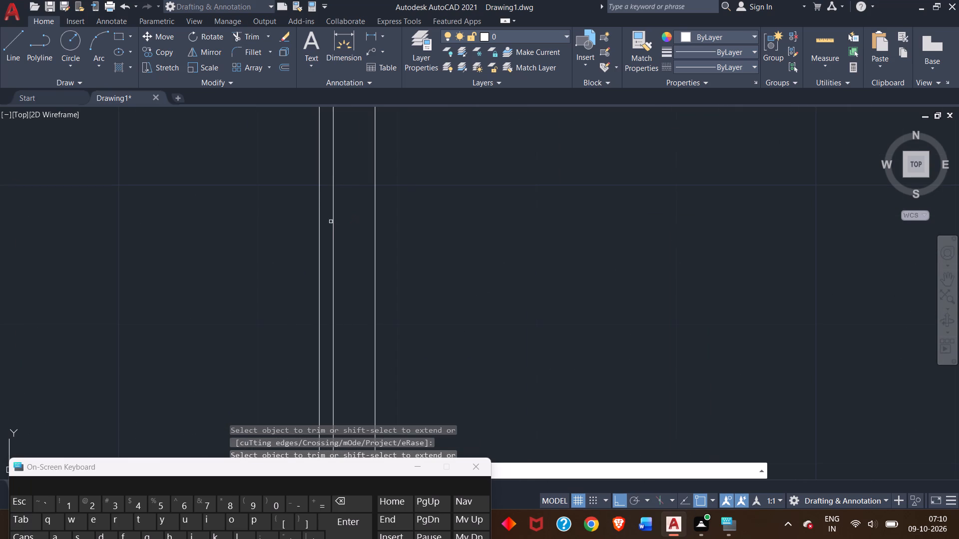
click(333, 219)
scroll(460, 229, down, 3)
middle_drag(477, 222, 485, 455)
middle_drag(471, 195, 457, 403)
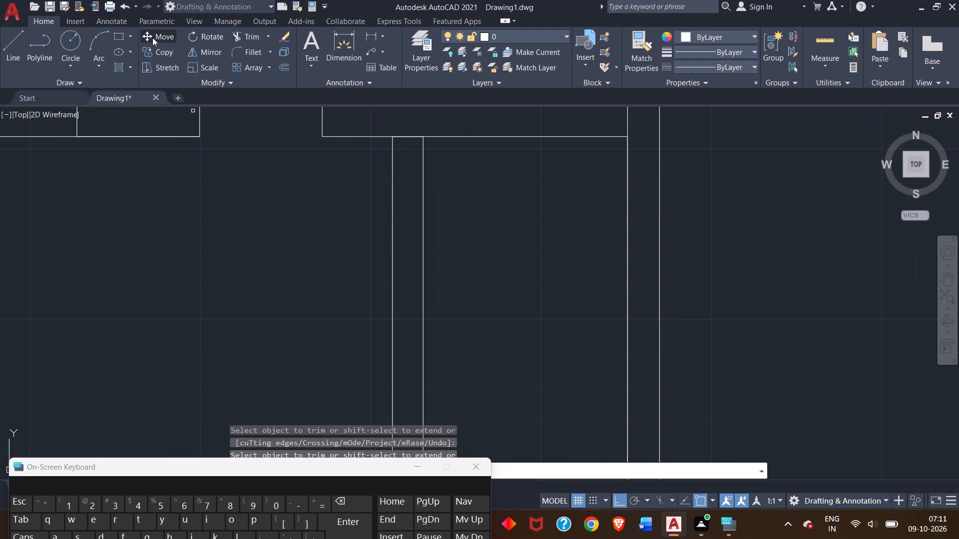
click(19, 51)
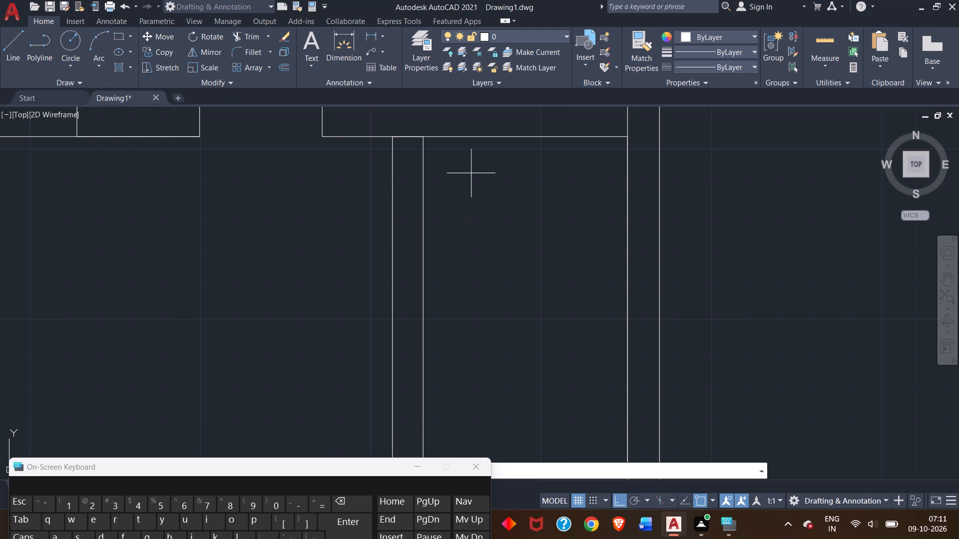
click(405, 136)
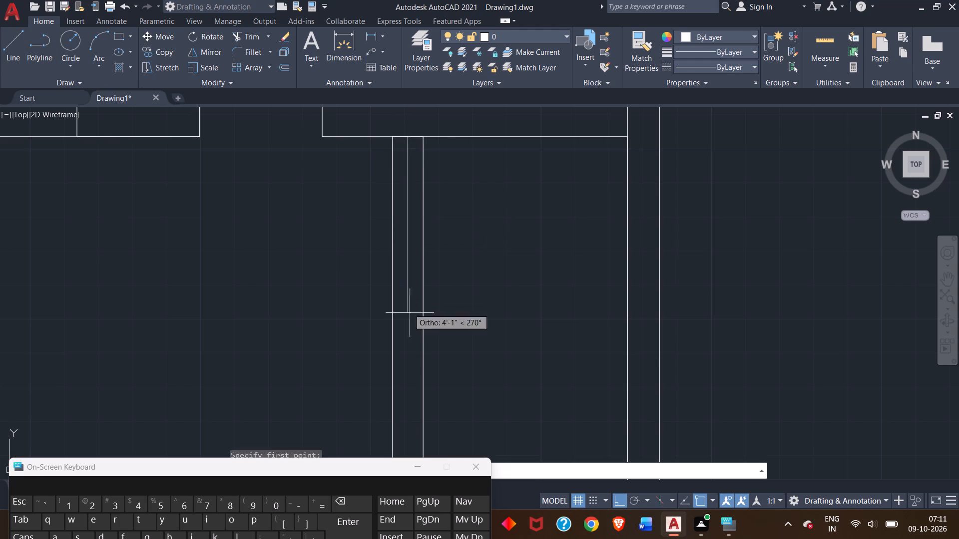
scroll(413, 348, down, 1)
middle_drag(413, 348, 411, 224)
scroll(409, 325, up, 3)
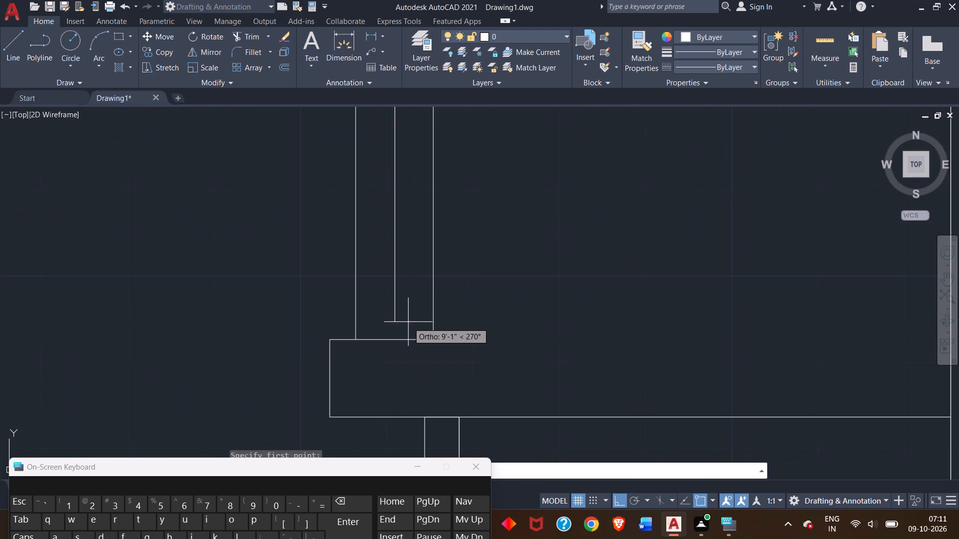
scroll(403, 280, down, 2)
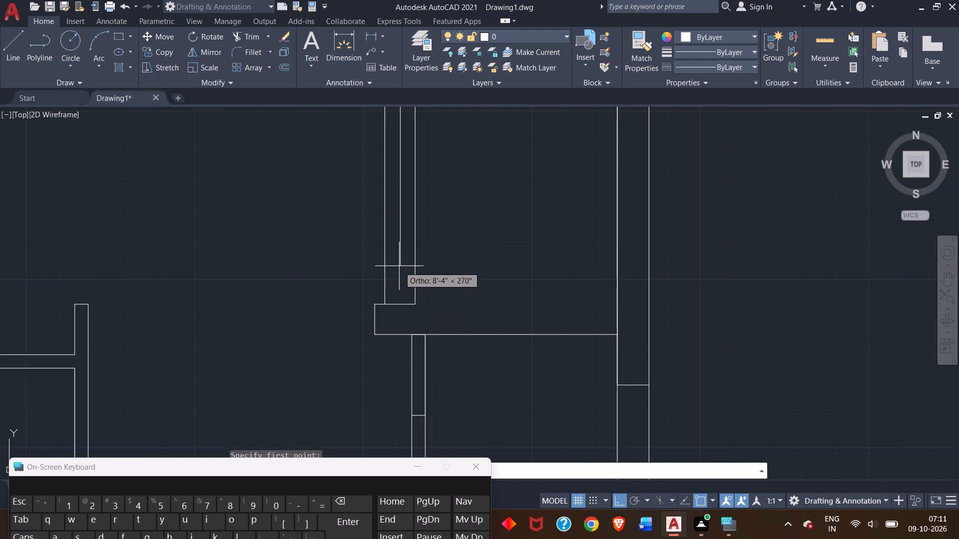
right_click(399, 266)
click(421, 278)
Draw a line 2' down the left face of the vertical 9" wall from its top, and across to the right face.
middle_drag(312, 232, 342, 415)
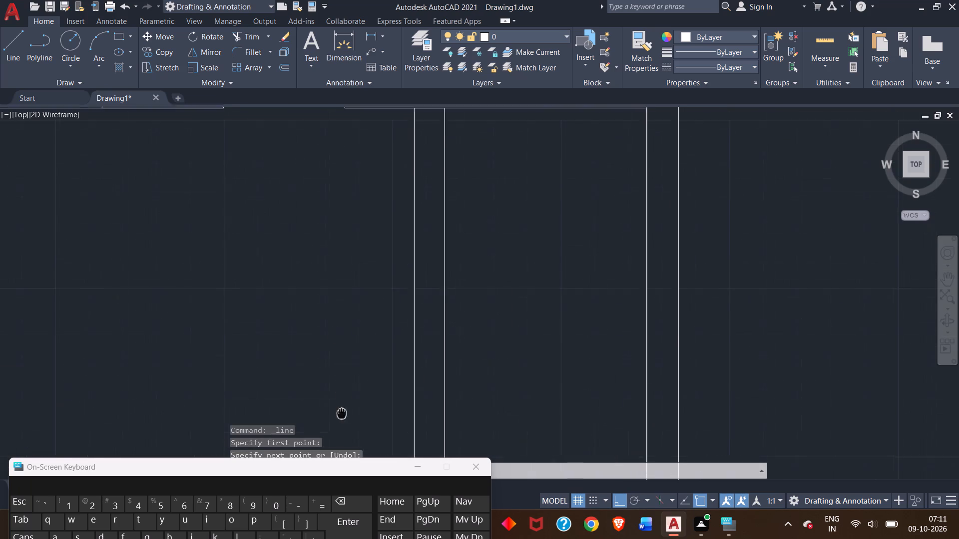
middle_drag(342, 415, 343, 423)
click(13, 54)
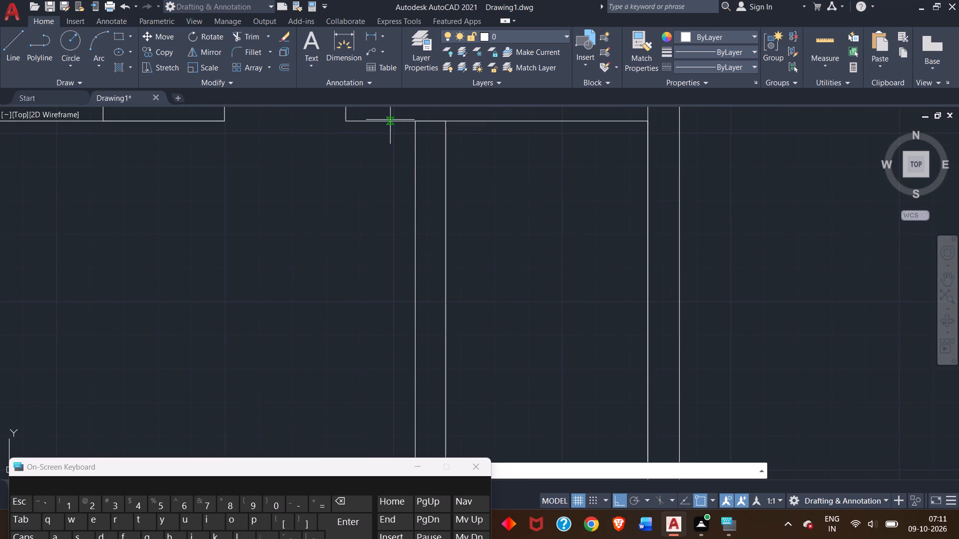
click(413, 121)
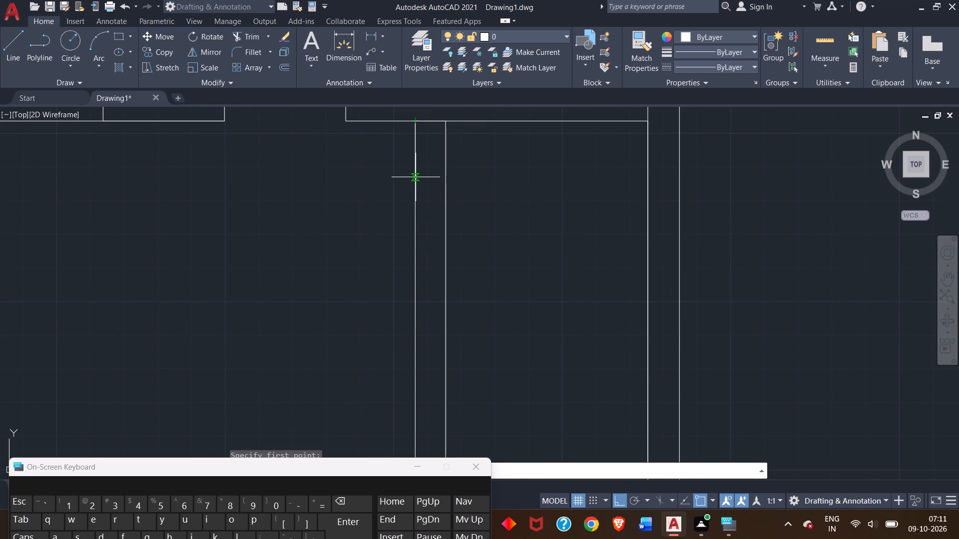
key(2)
key(apostrophe)
key(Return)
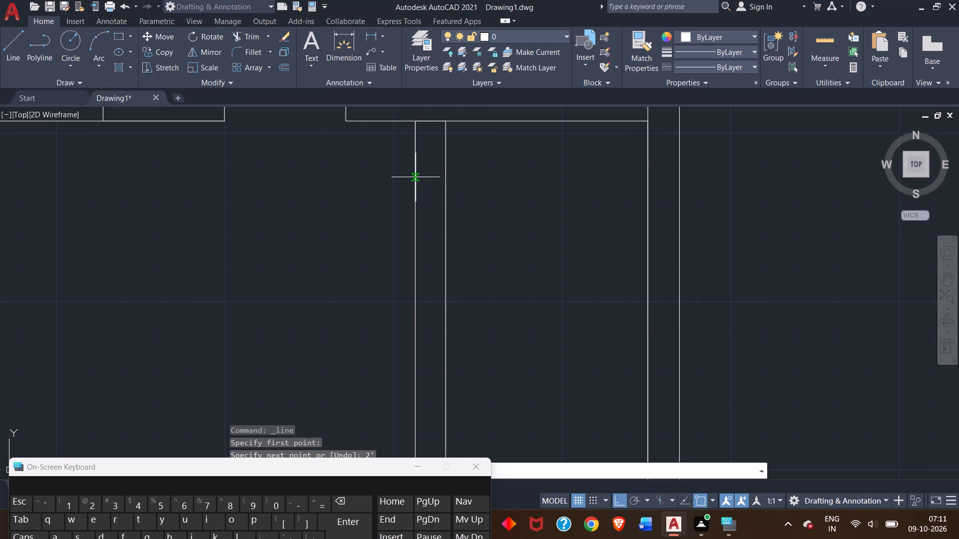
click(448, 204)
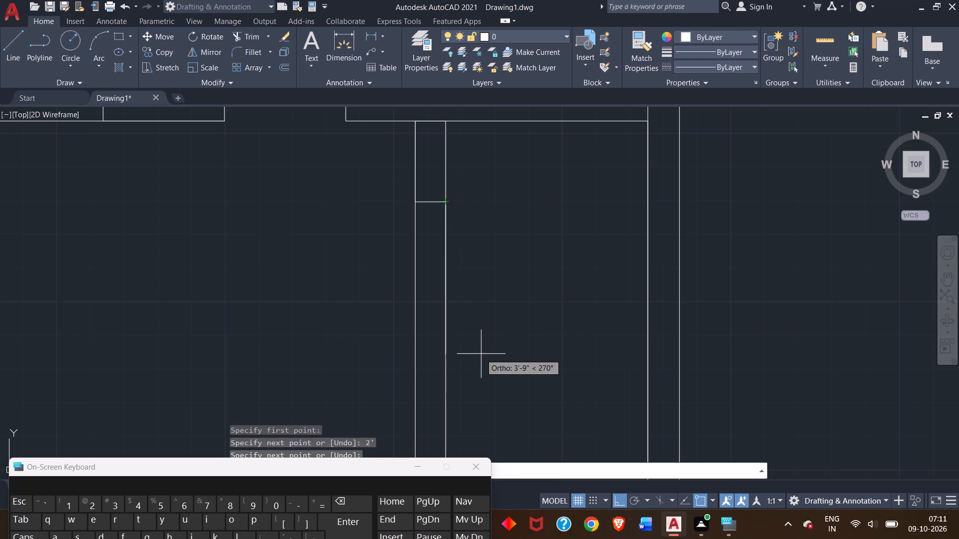
Continue the line 6' down the right face of the vertical 9" wall and across to the left face, closing the window opening.
scroll(482, 363, down, 1)
middle_drag(481, 363, 469, 215)
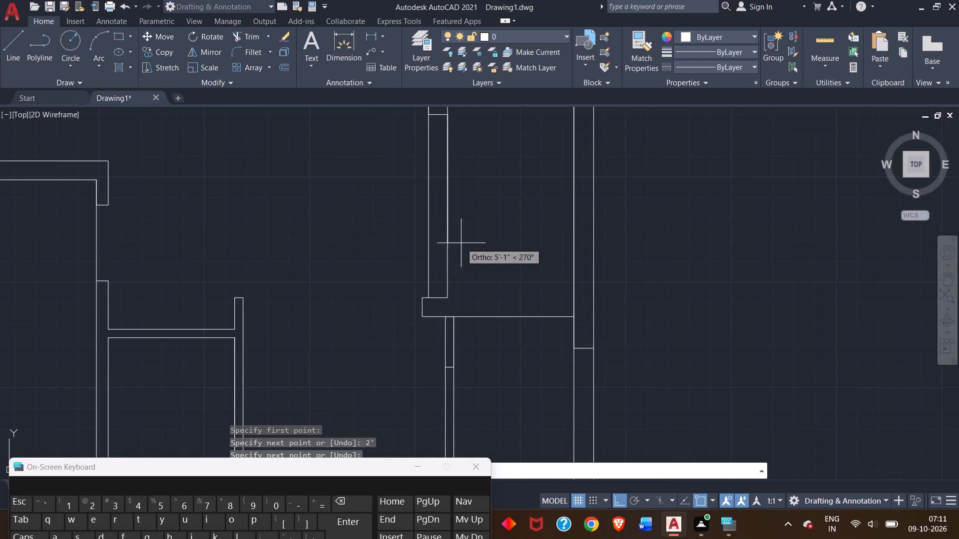
text(6')
key(Return)
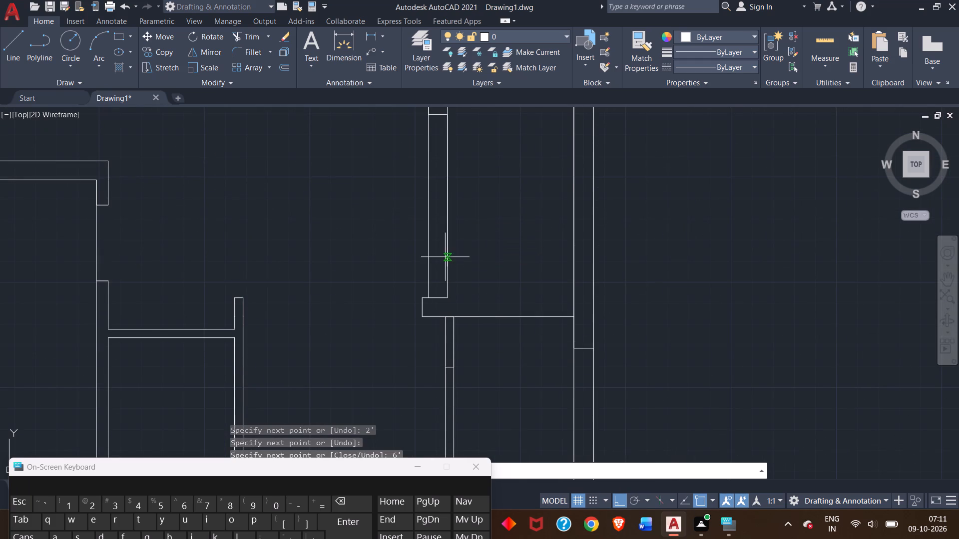
click(430, 268)
right_click(418, 262)
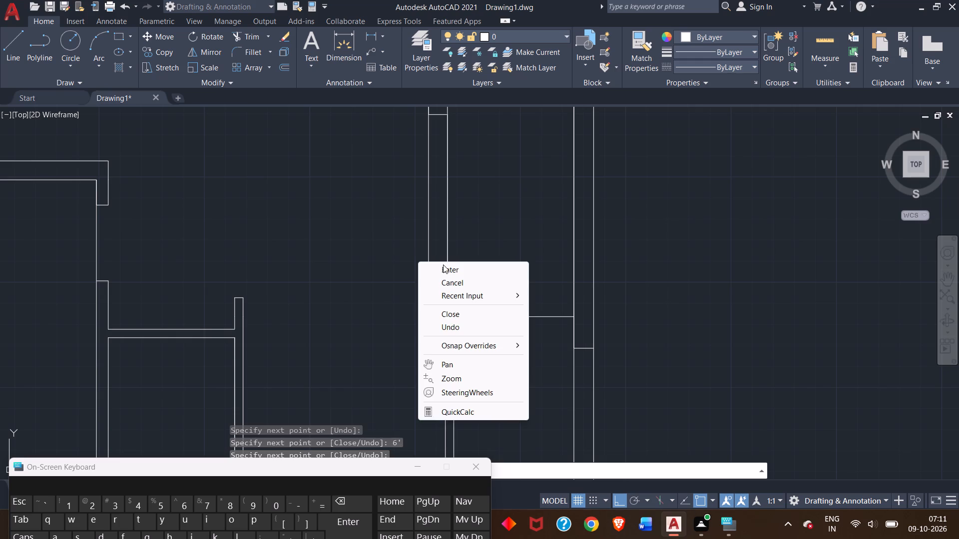
click(447, 269)
Draw the window's stepped centre line from the upper cross line's midpoint: 3' down, 0.5" toward the left face, and down to the lower cross line.
middle_drag(382, 192, 389, 285)
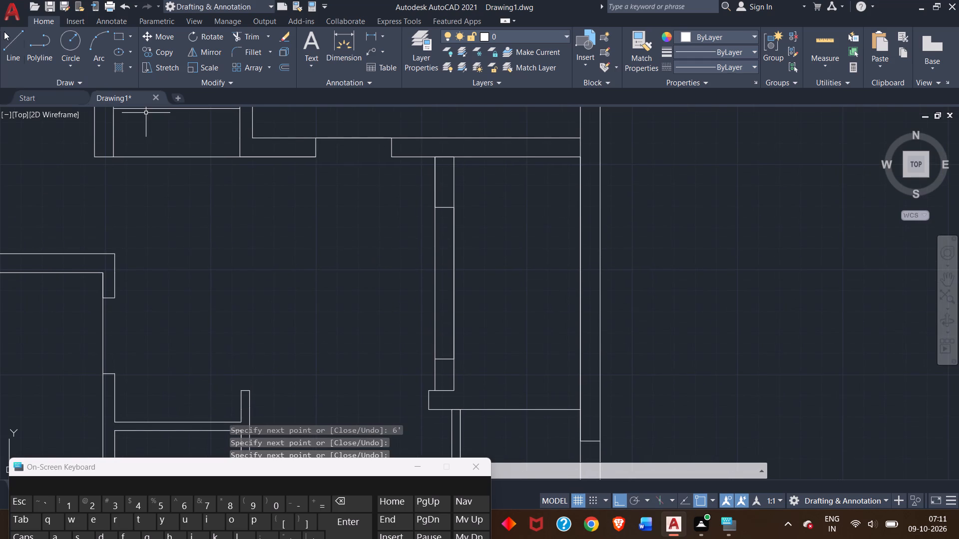
click(18, 38)
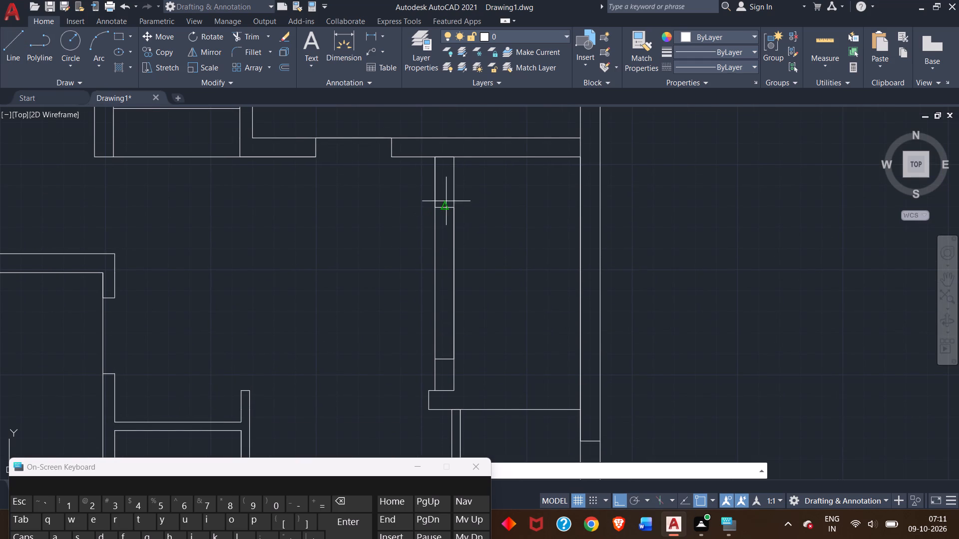
click(445, 208)
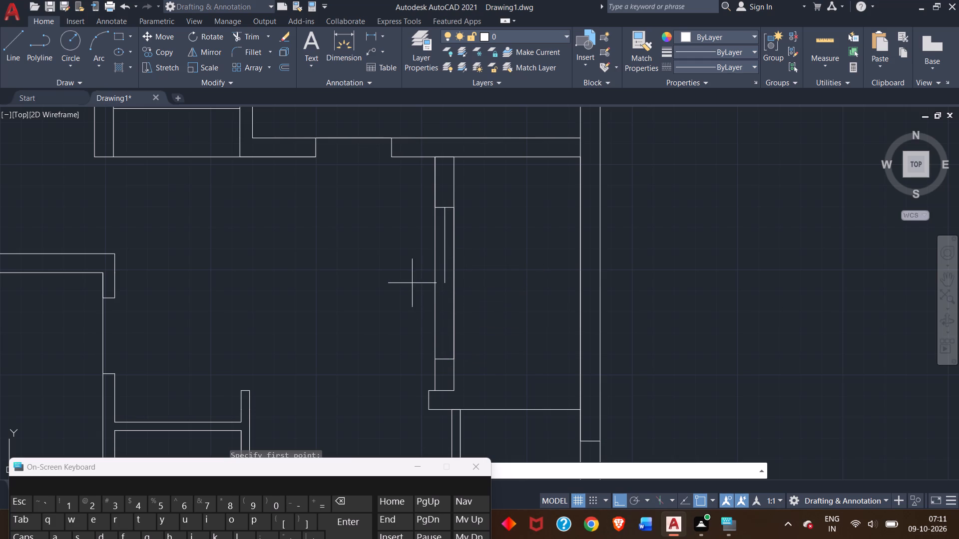
key(3)
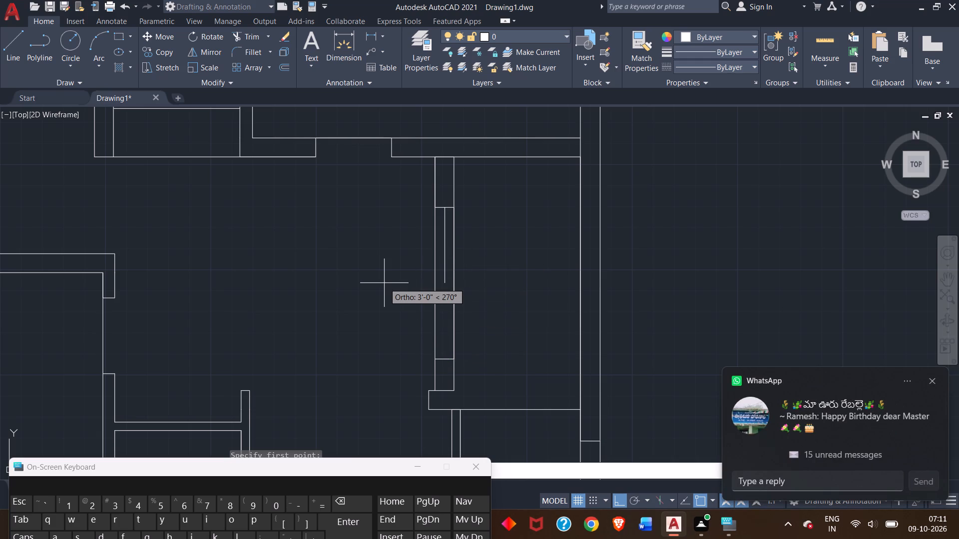
key(apostrophe)
key(Return)
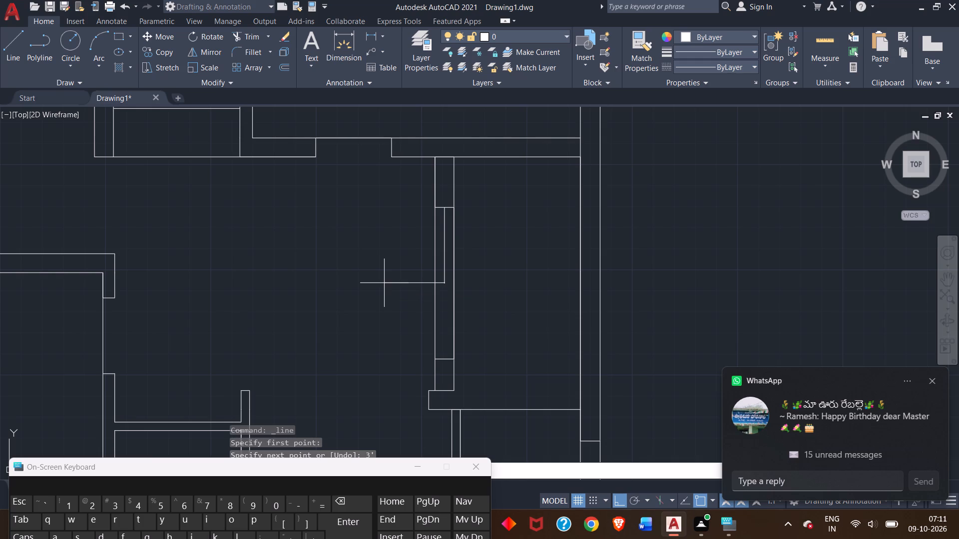
scroll(389, 283, up, 2)
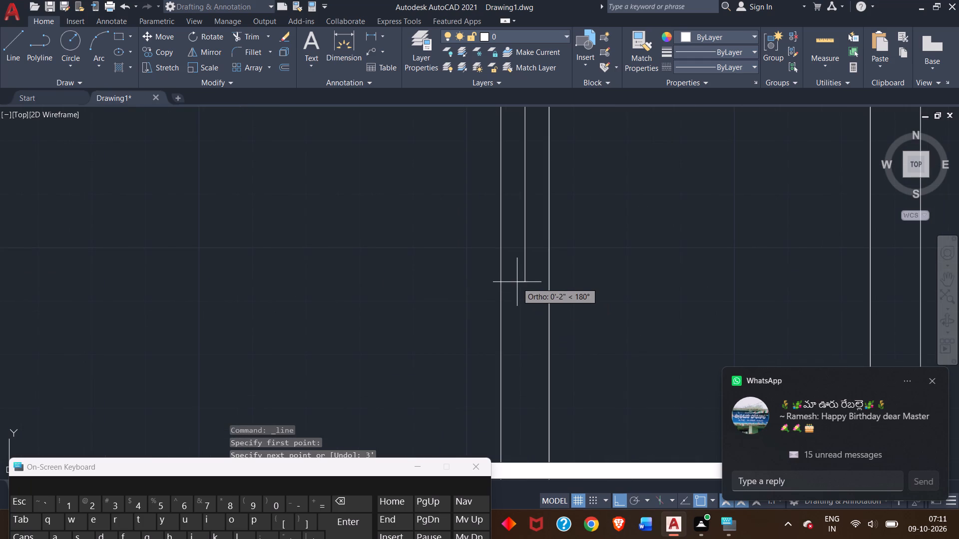
scroll(517, 281, up, 2)
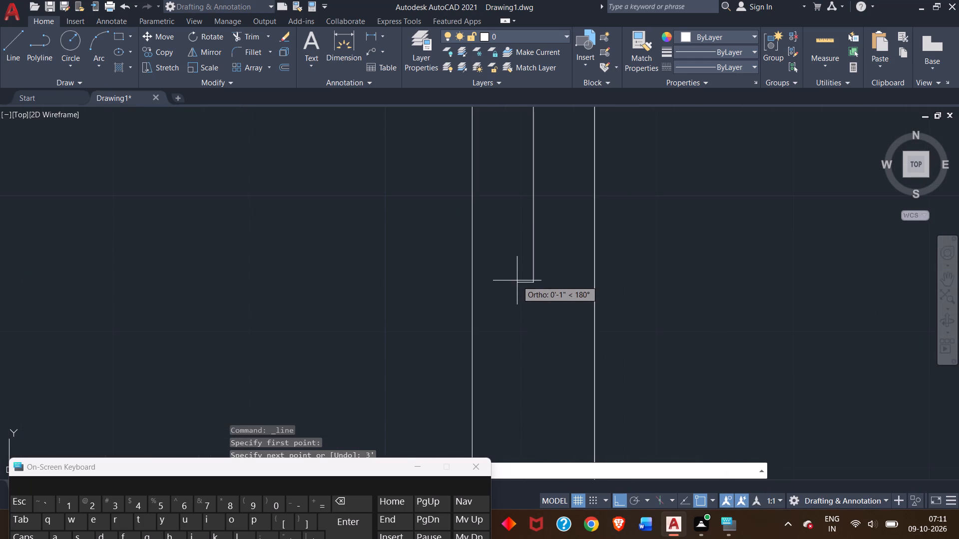
text(0.5)
key(shift+quotedbl)
key(Return)
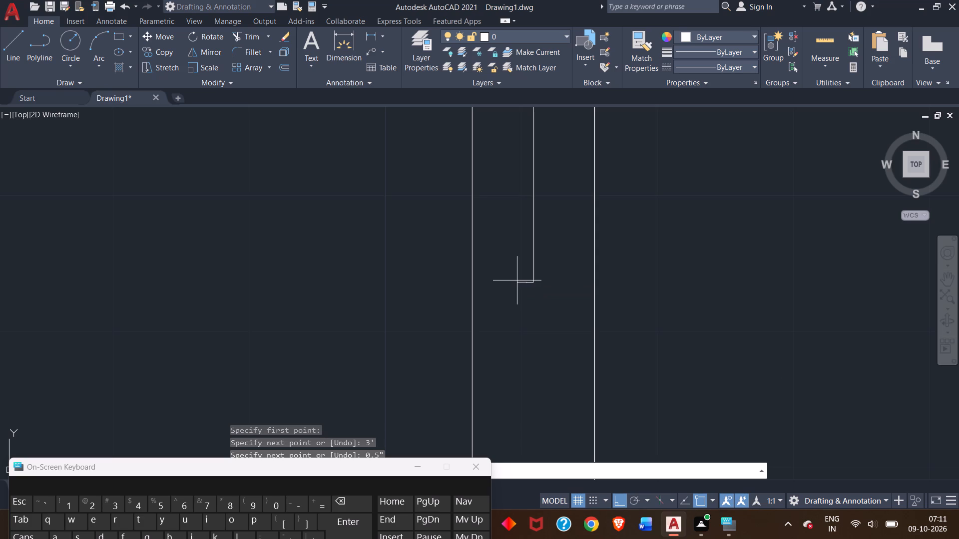
middle_drag(547, 440, 505, 209)
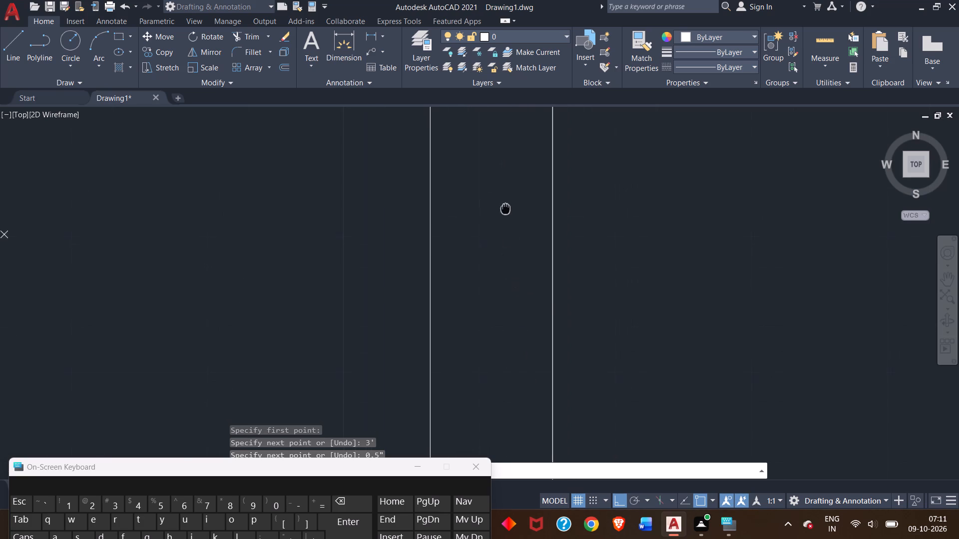
scroll(491, 283, down, 3)
scroll(492, 360, up, 3)
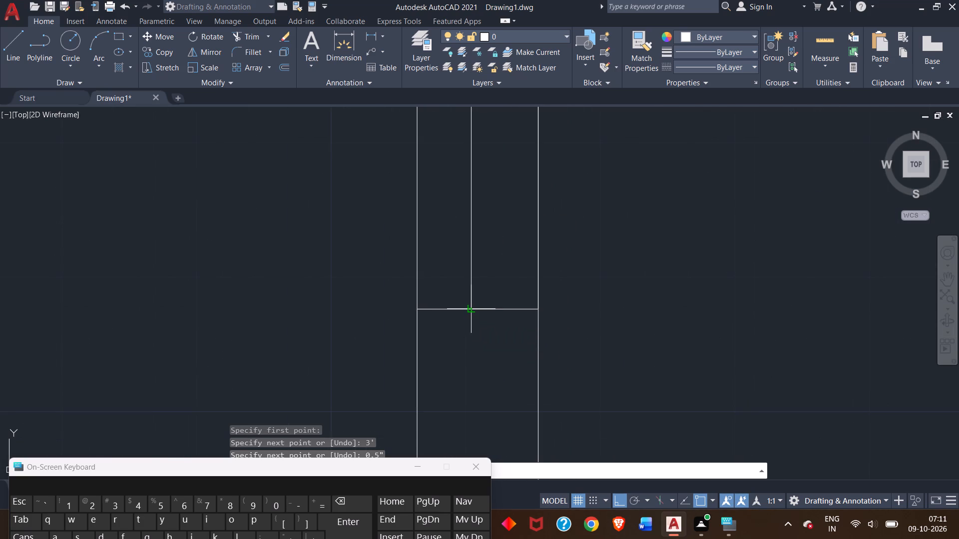
click(472, 307)
right_click(472, 303)
click(495, 313)
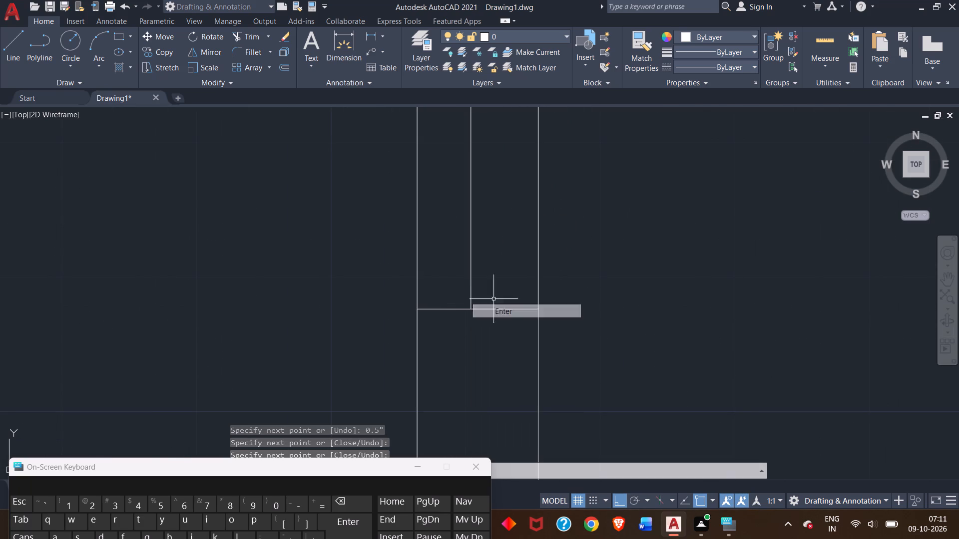
Offset the lower half of the centre line 1" toward the wall's left face and the upper half 1" toward the right face.
click(470, 237)
text(off)
key(Return)
key(1)
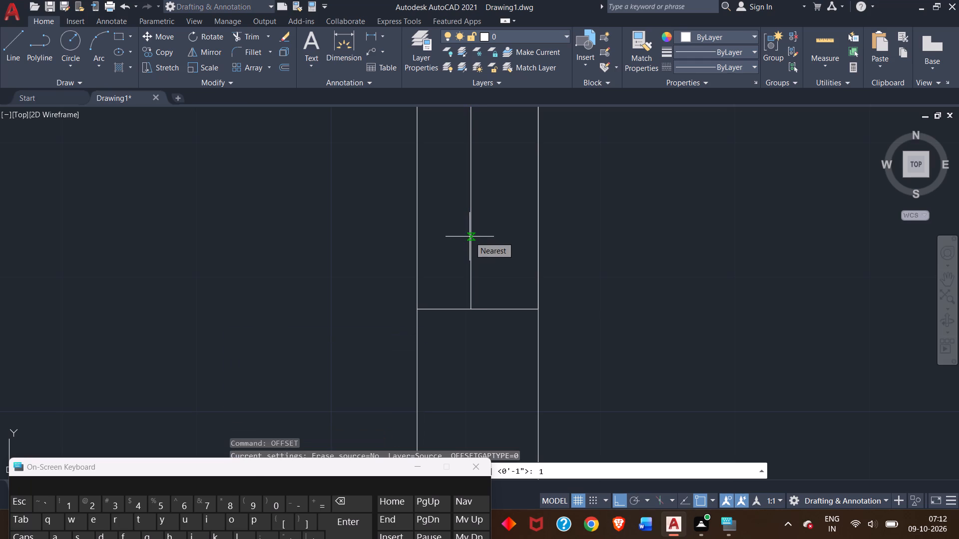
key(shift+quotedbl)
key(Return)
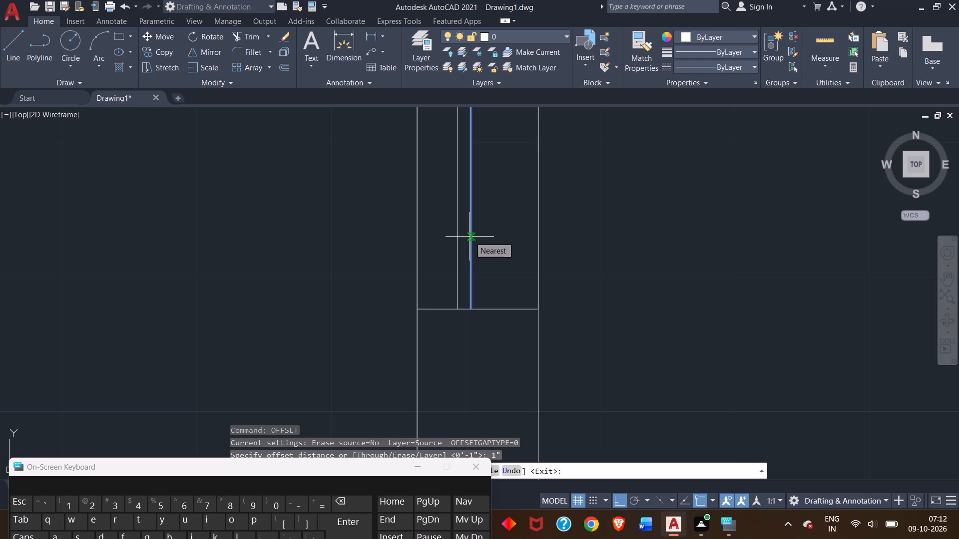
scroll(470, 237, down, 2)
middle_drag(474, 214, 478, 318)
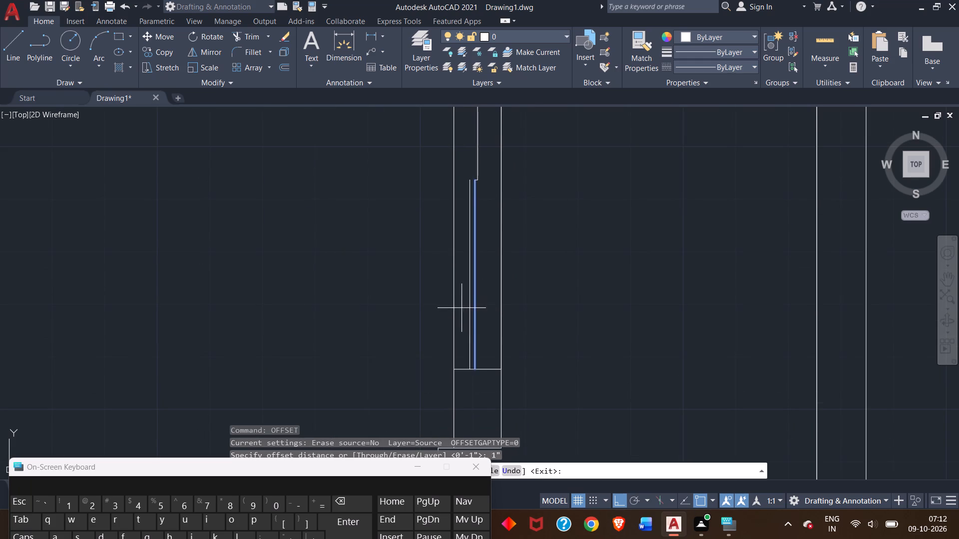
click(462, 308)
scroll(469, 135, up, 3)
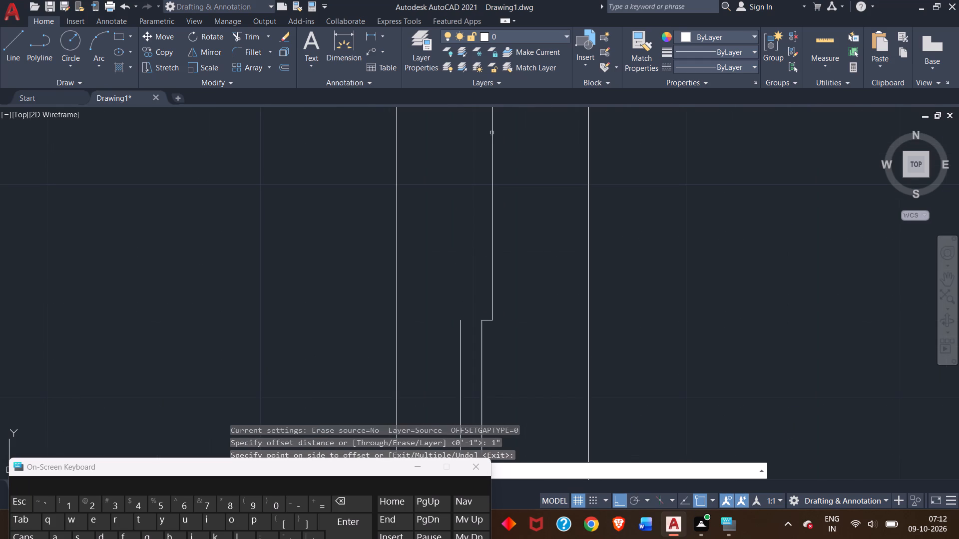
click(492, 132)
double_click(514, 134)
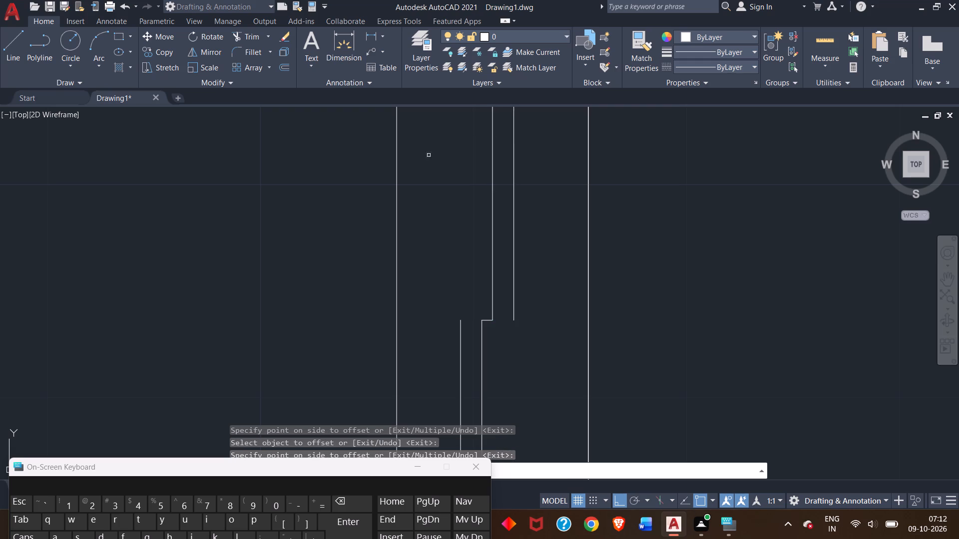
Draw short horizontal lines closing the lower pane's top end and the upper pane's bottom end at the window's middle.
scroll(423, 184, down, 2)
double_click(8, 45)
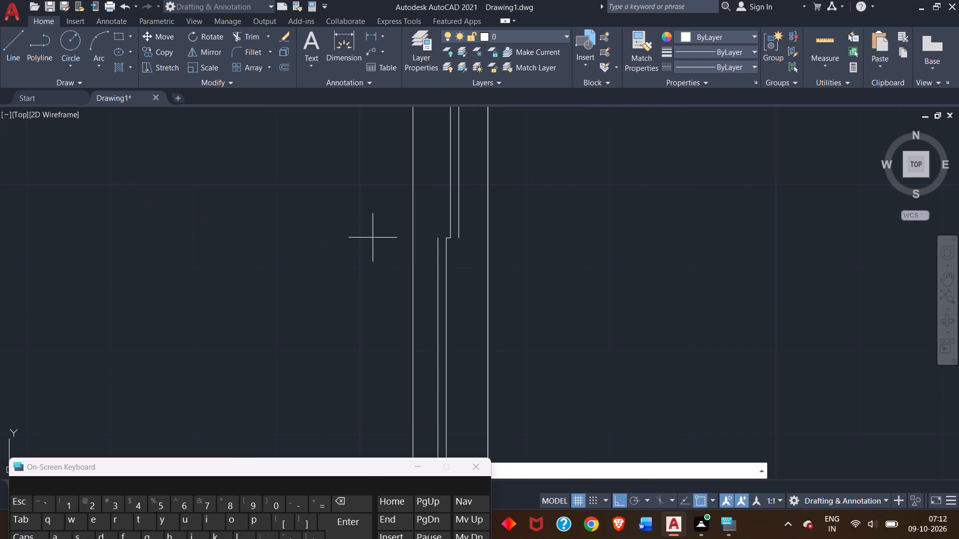
scroll(382, 237, up, 2)
scroll(523, 232, up, 2)
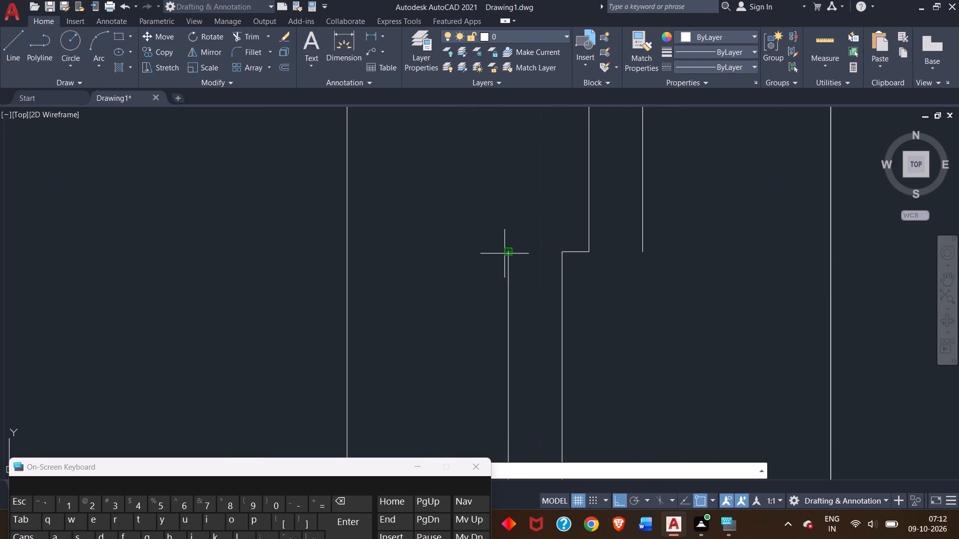
click(507, 252)
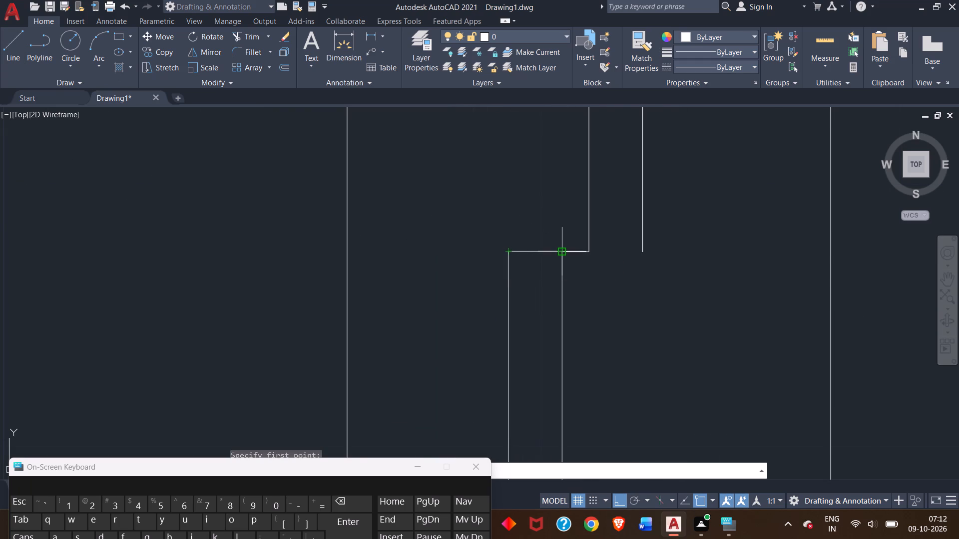
click(564, 253)
right_click(564, 253)
click(583, 260)
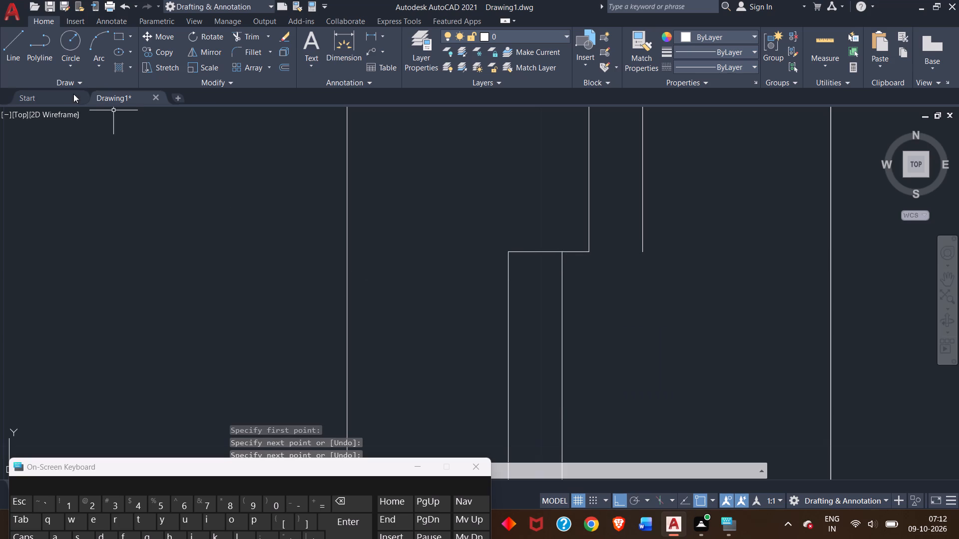
click(11, 50)
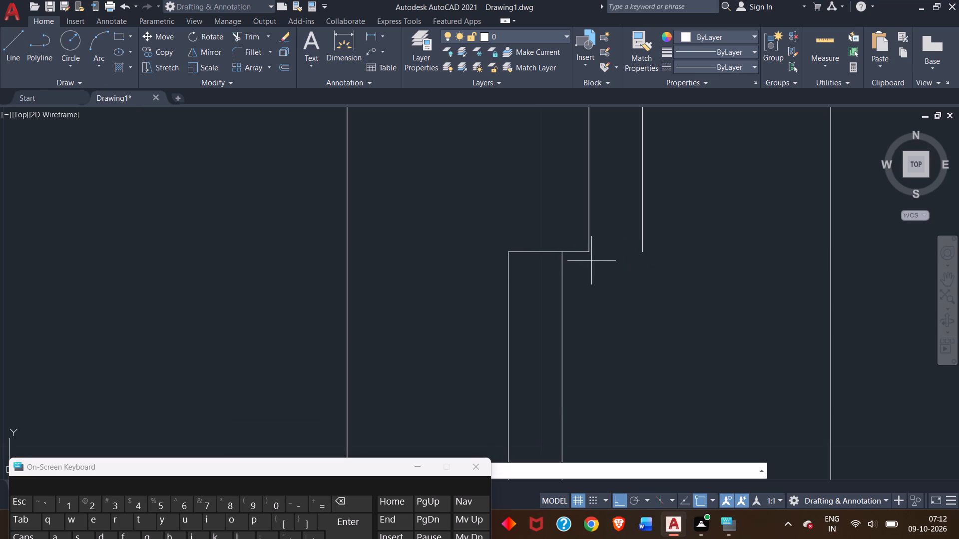
click(586, 250)
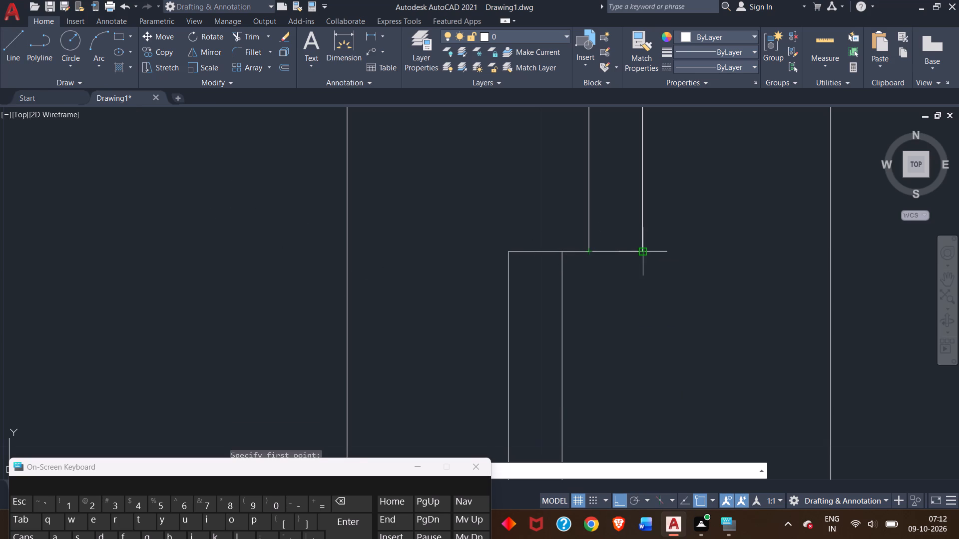
click(643, 252)
right_click(646, 246)
click(667, 251)
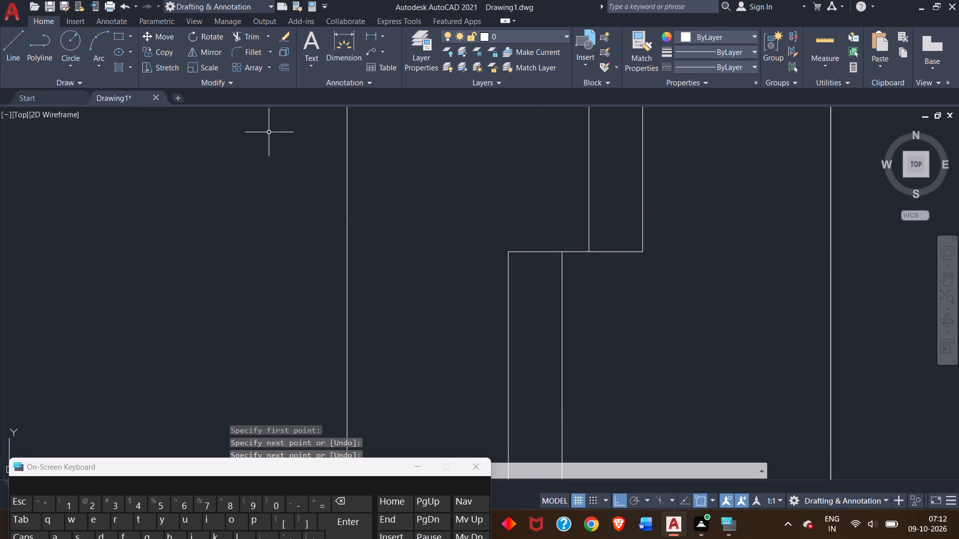
Trim away the short horizontal segment linking the two window panes.
click(251, 38)
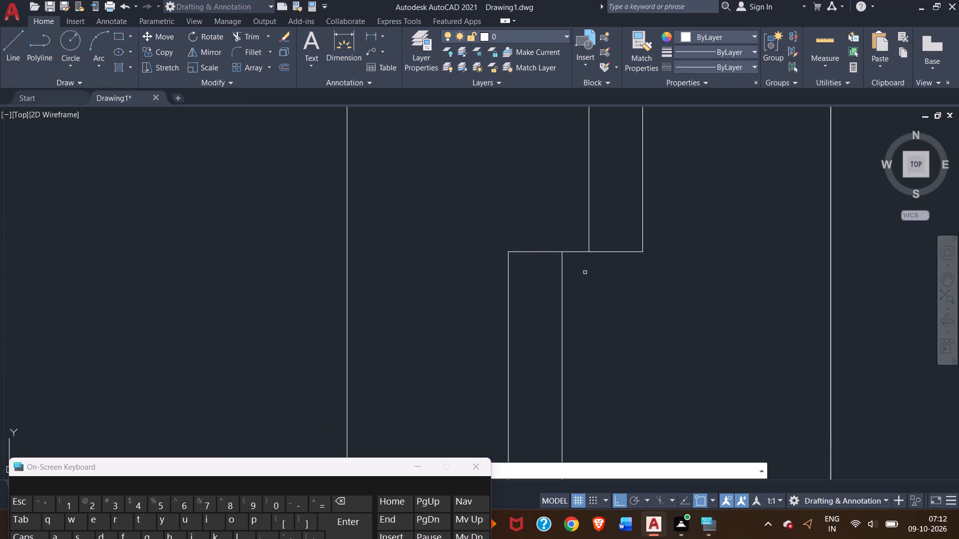
click(567, 251)
From the cross line in the lower-right room's exterior wall, draw a line 4' down the outer face and across to the inner face.
scroll(558, 230, down, 4)
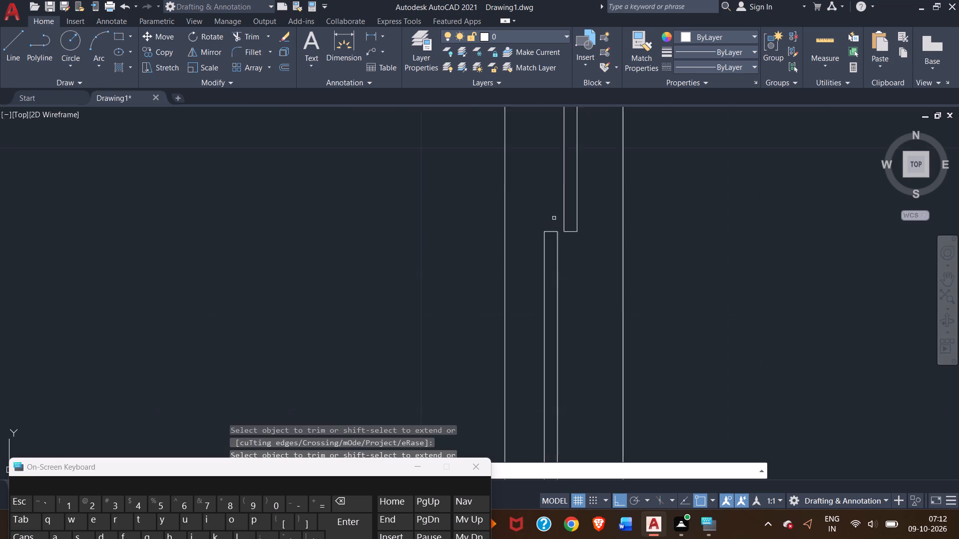
scroll(554, 218, down, 3)
middle_drag(631, 241, 630, 204)
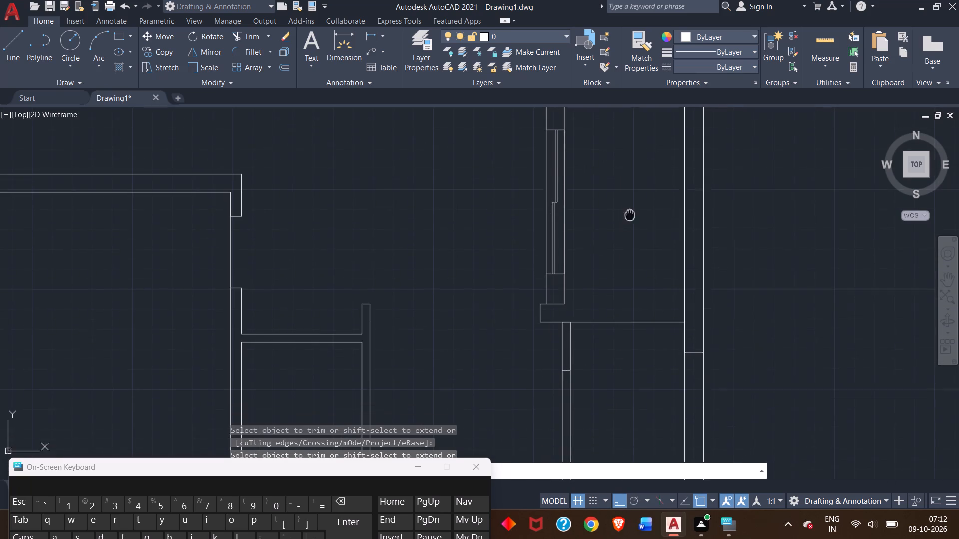
middle_drag(630, 204, 631, 157)
scroll(646, 328, down, 2)
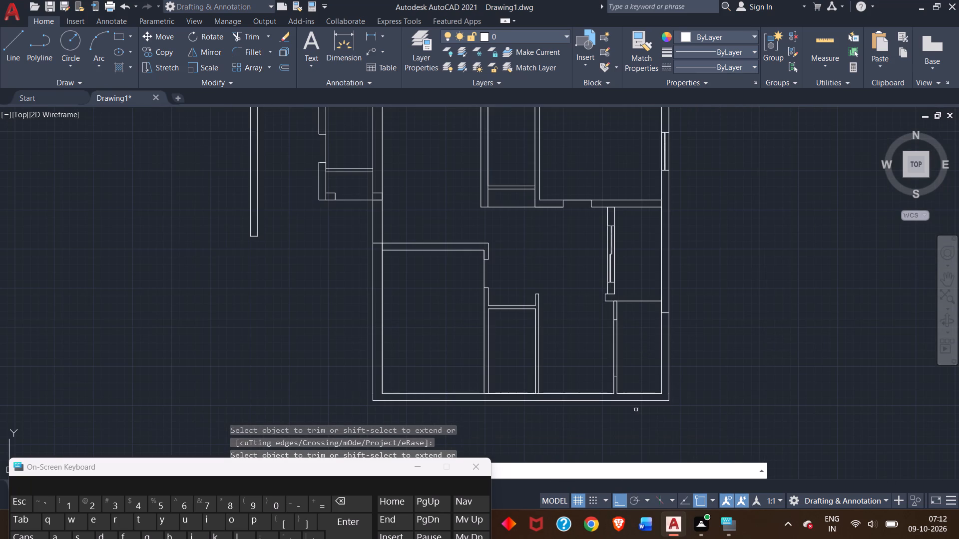
click(7, 57)
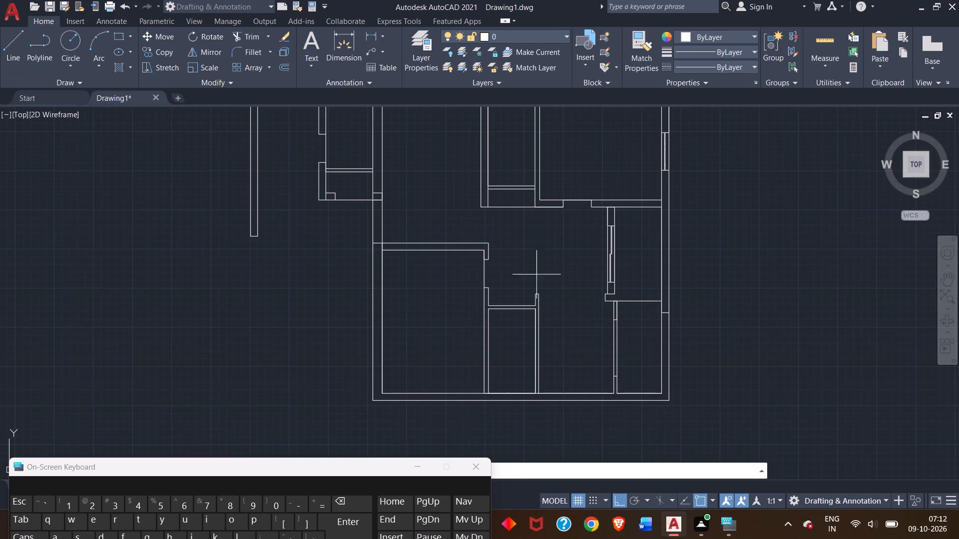
scroll(639, 324, up, 1)
middle_drag(643, 331, 626, 243)
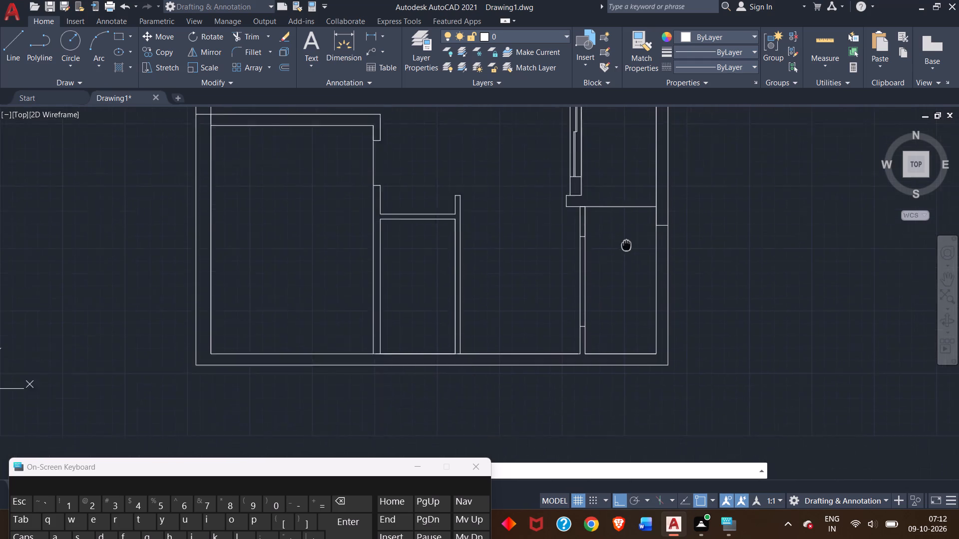
middle_drag(626, 243, 625, 229)
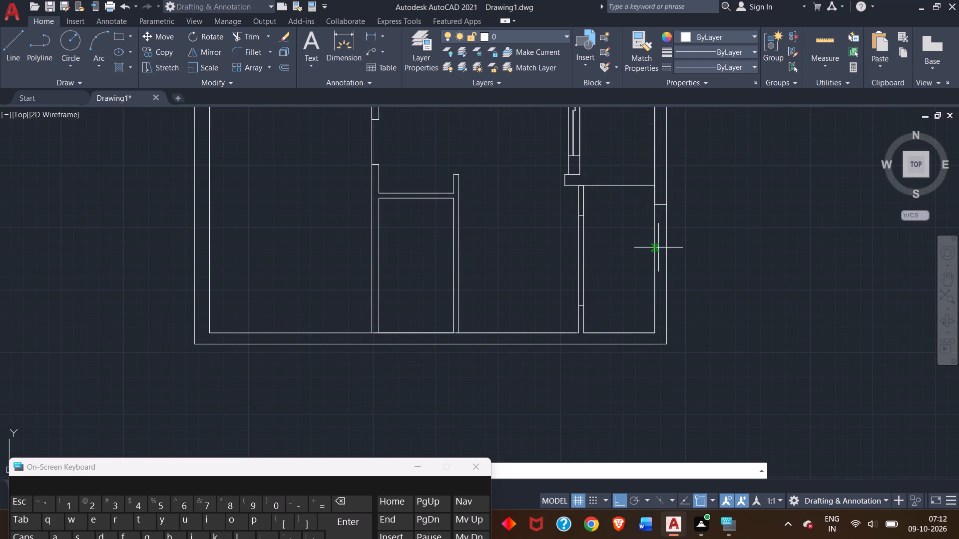
click(668, 207)
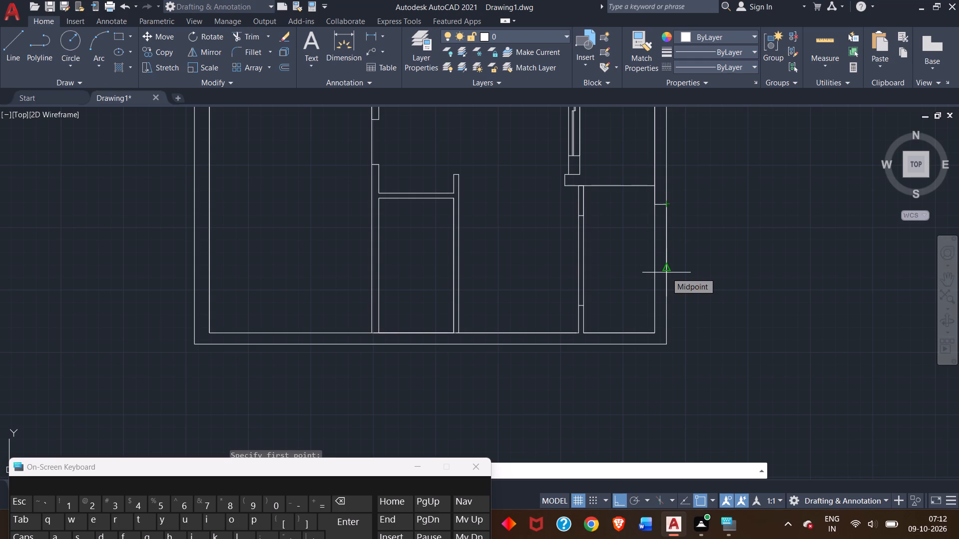
text(4')
key(Return)
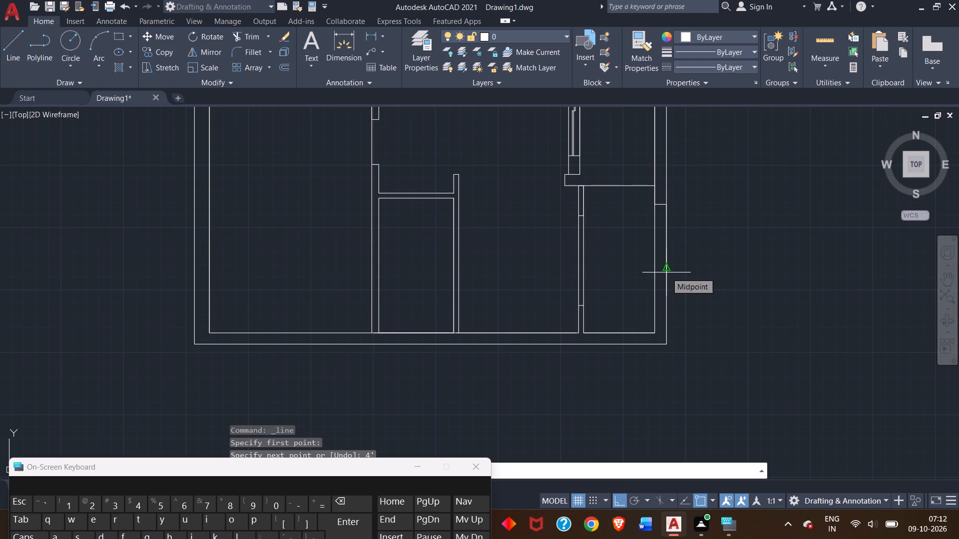
click(654, 263)
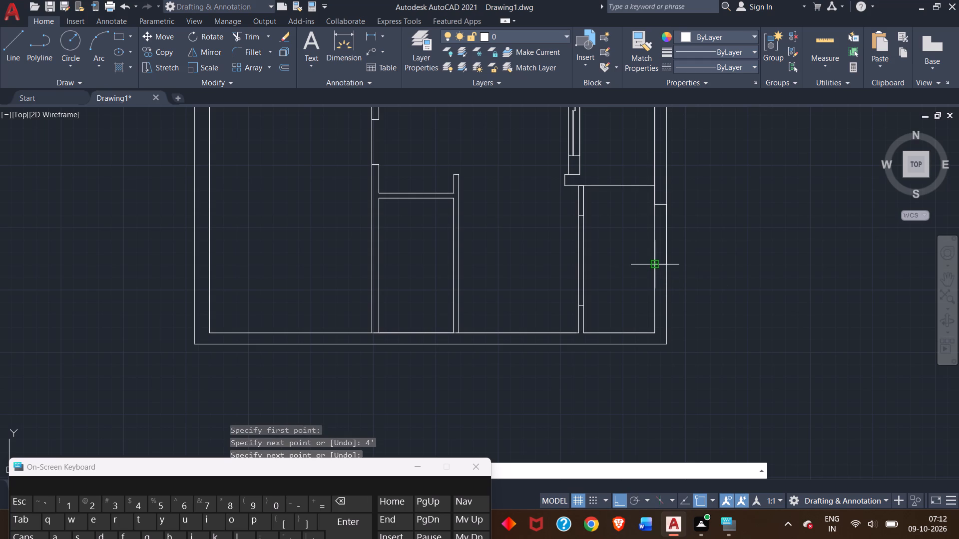
right_click(653, 263)
click(683, 269)
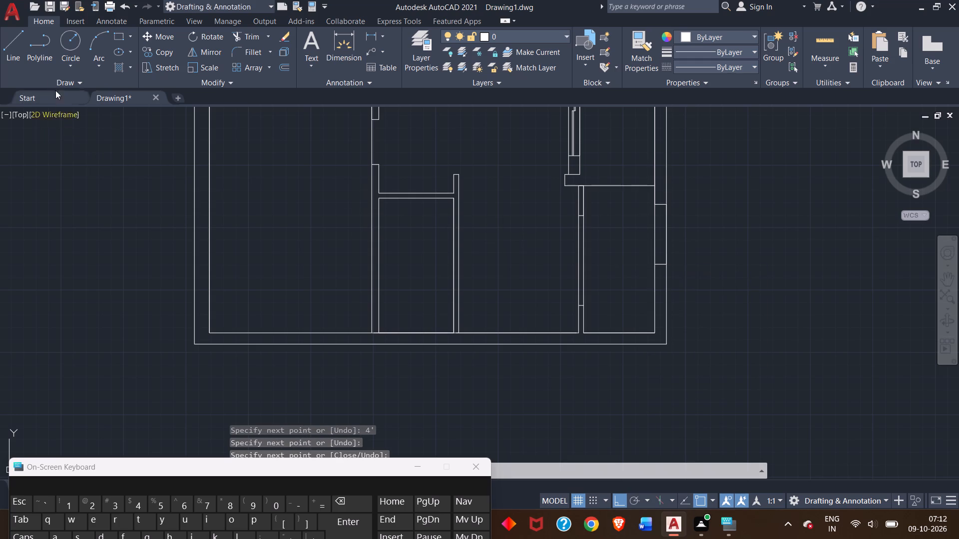
Draw the new window's centre line between the midpoints of its upper and lower cross lines.
click(16, 47)
scroll(723, 203, up, 2)
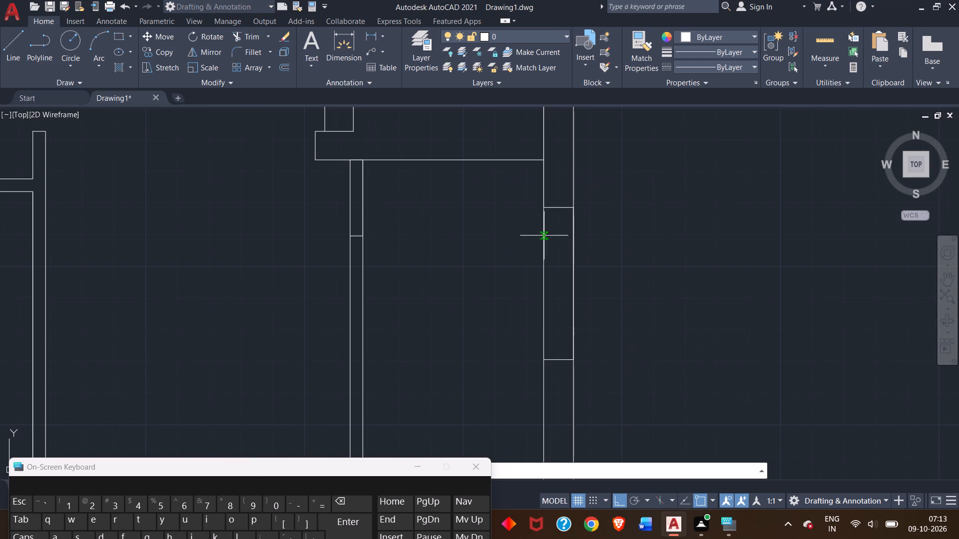
click(559, 210)
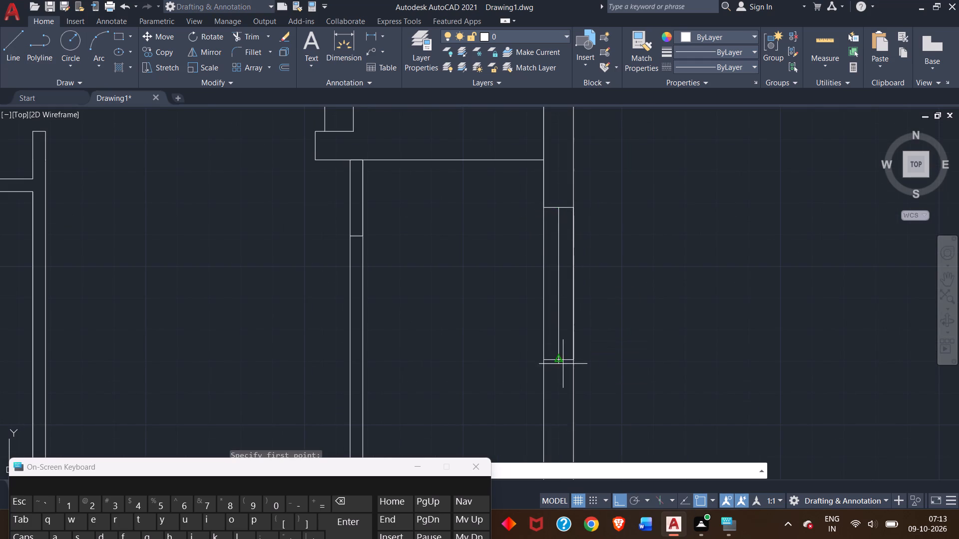
click(561, 360)
right_click(562, 355)
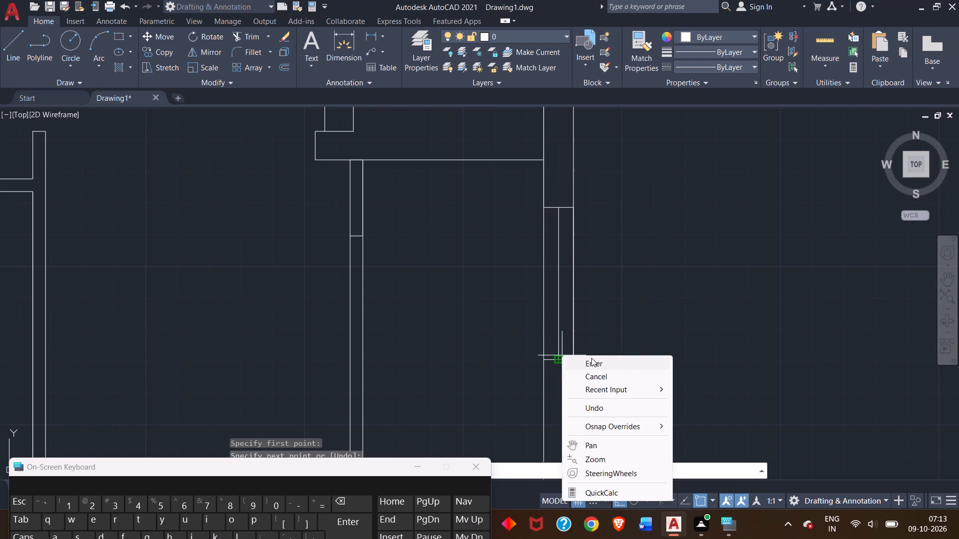
click(591, 358)
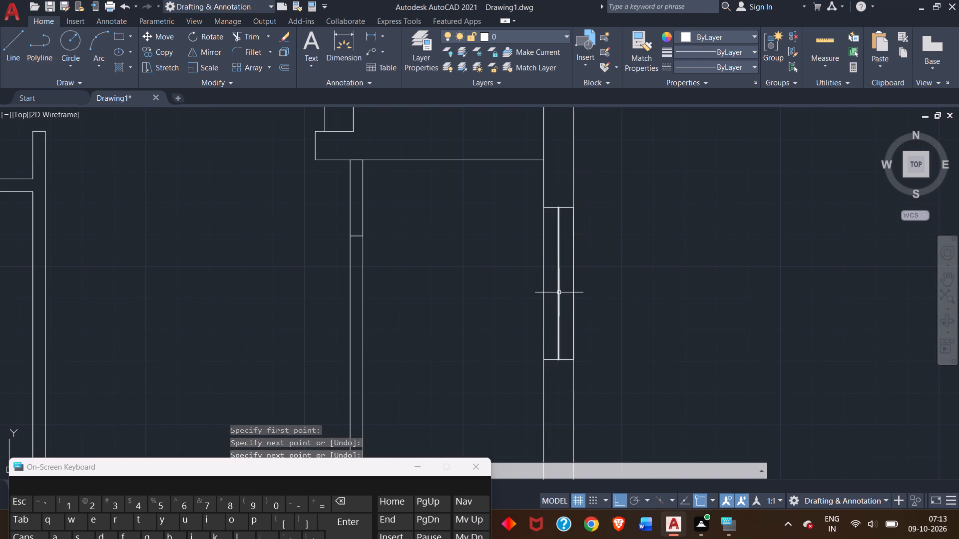
Offset the new window's centre line 1" toward the exterior wall's outer face.
click(559, 292)
text(off)
key(Return)
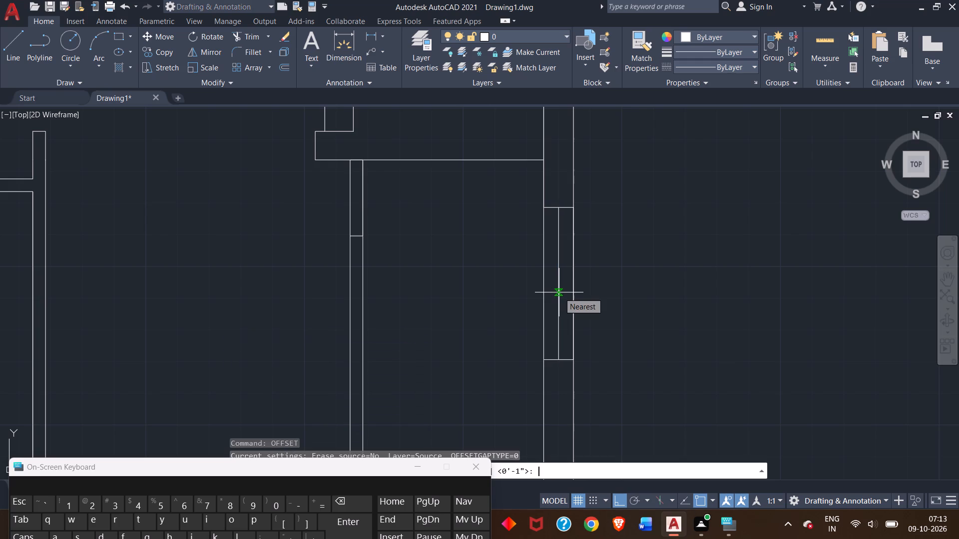
key(1)
key(shift+quotedbl)
key(Return)
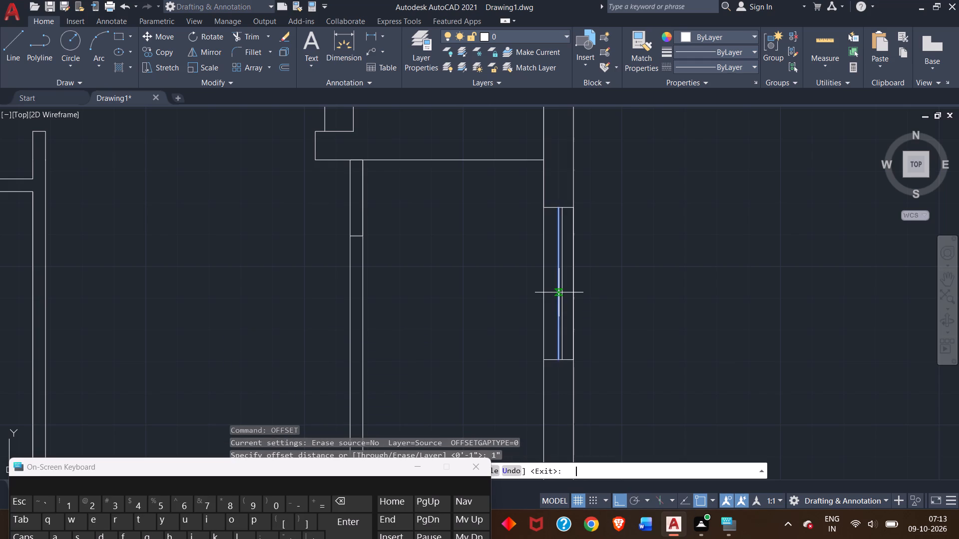
click(564, 283)
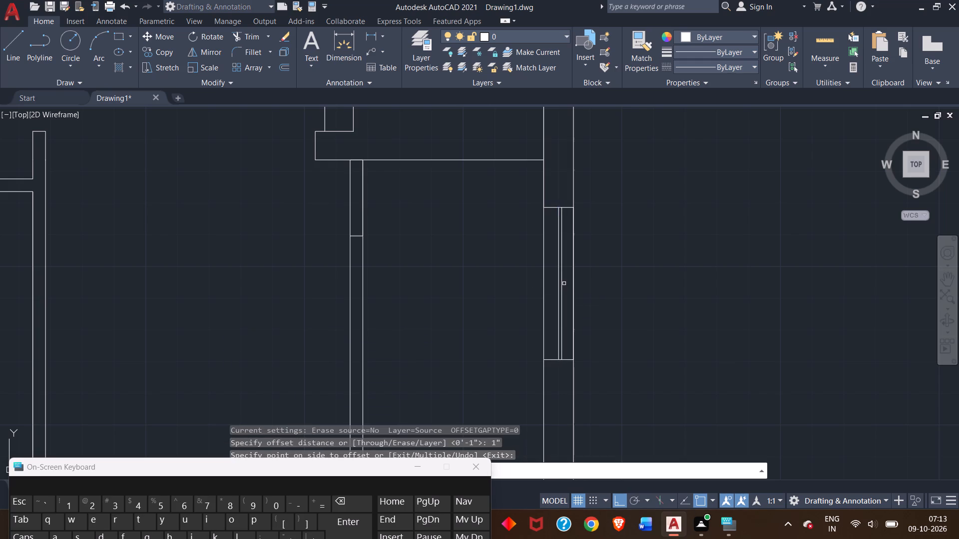
scroll(608, 281, down, 3)
middle_drag(634, 317, 605, 258)
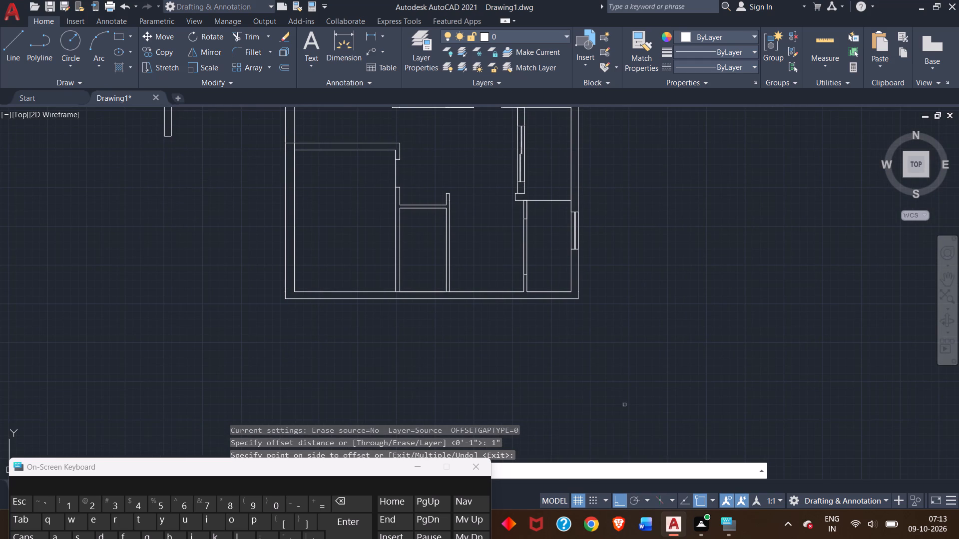